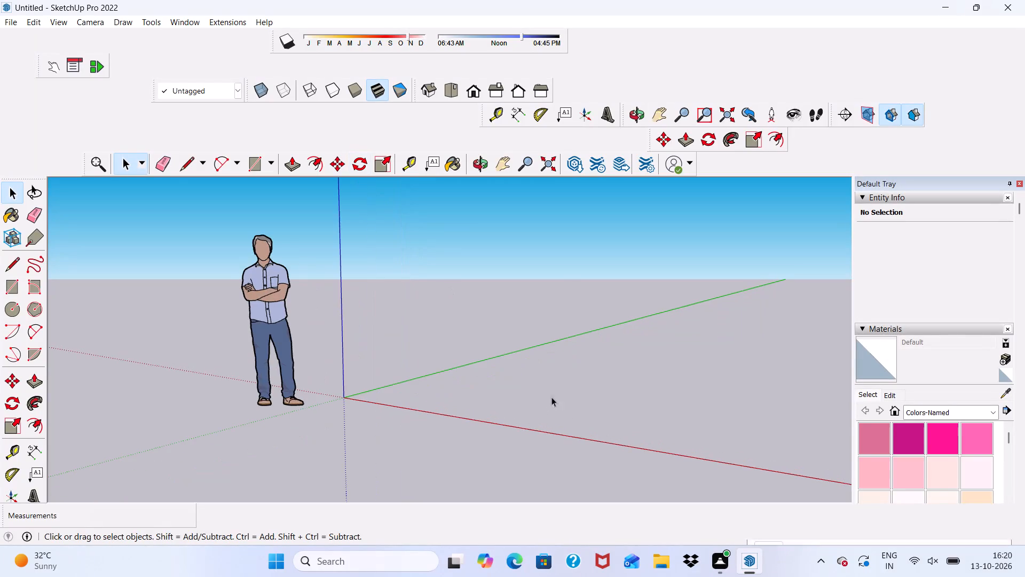
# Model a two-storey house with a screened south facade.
# Draw a 30' by 30' rectangle flat on the ground, away from the origin along the red and green axes.
pyautogui.moveTo(505, 371); pyautogui.dragTo(661, 343, button='middle')
pyautogui.scroll(5, 649, 326)
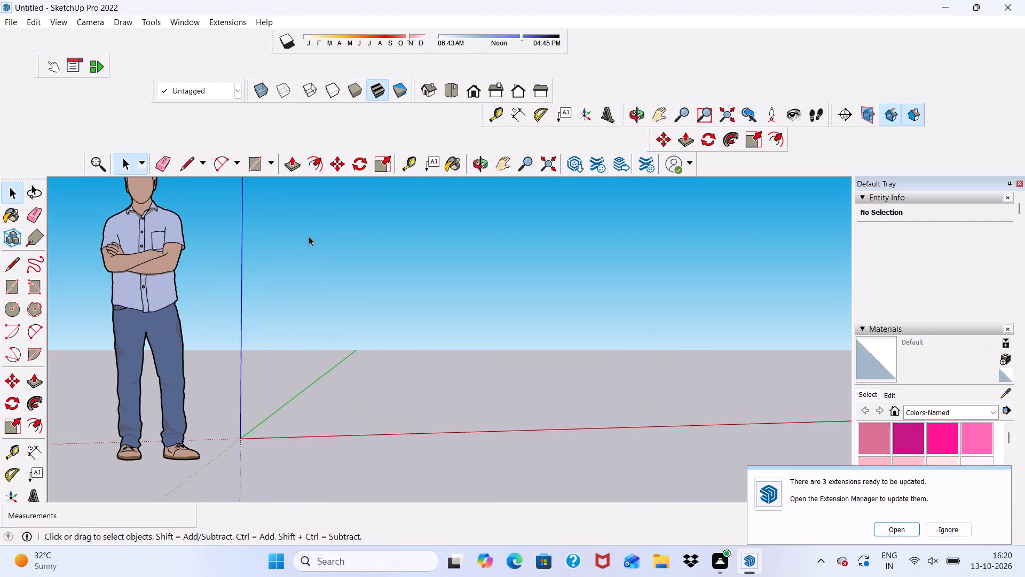
pyautogui.click(257, 163)
pyautogui.scroll(5, 539, 379)
pyautogui.moveTo(498, 354); pyautogui.dragTo(514, 388, button='middle')
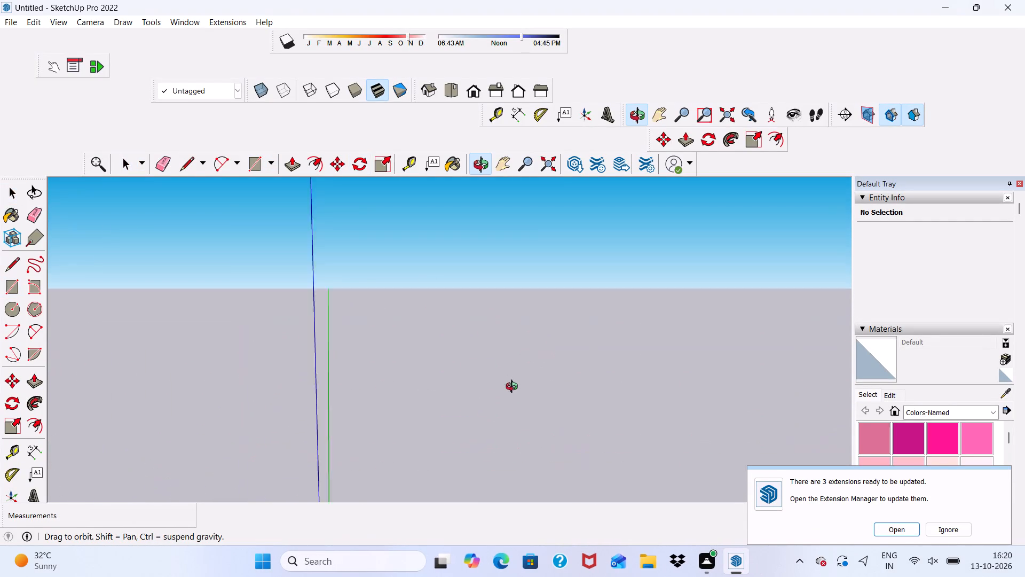
pyautogui.moveTo(514, 388); pyautogui.dragTo(486, 371, button='middle')
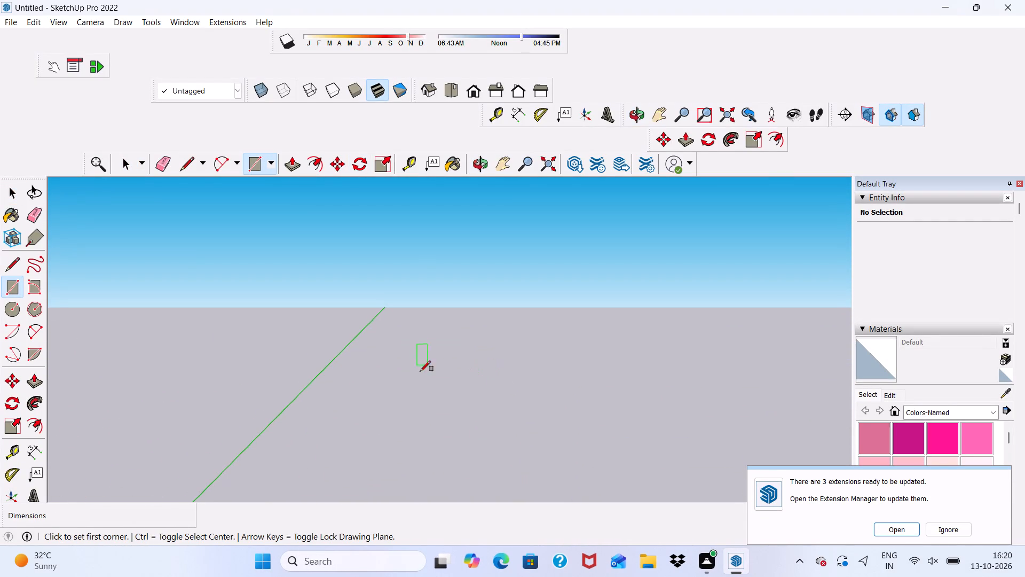
pyautogui.scroll(-3, 459, 372)
pyautogui.scroll(-10, 510, 343)
pyautogui.moveTo(517, 360); pyautogui.dragTo(523, 363, button='middle')
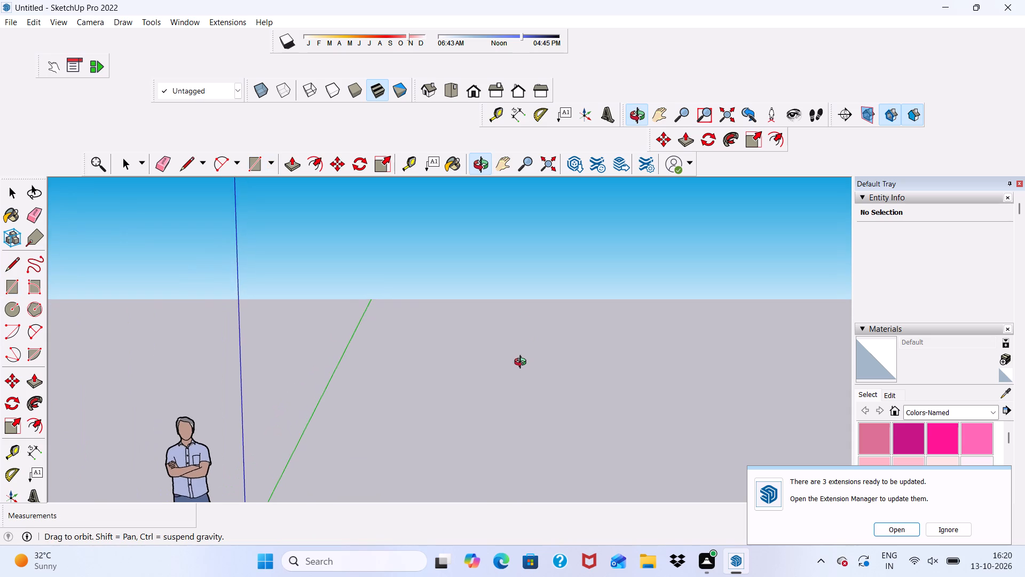
pyautogui.moveTo(523, 363); pyautogui.dragTo(529, 380, button='middle')
pyautogui.scroll(2, 444, 355)
pyautogui.click(419, 322)
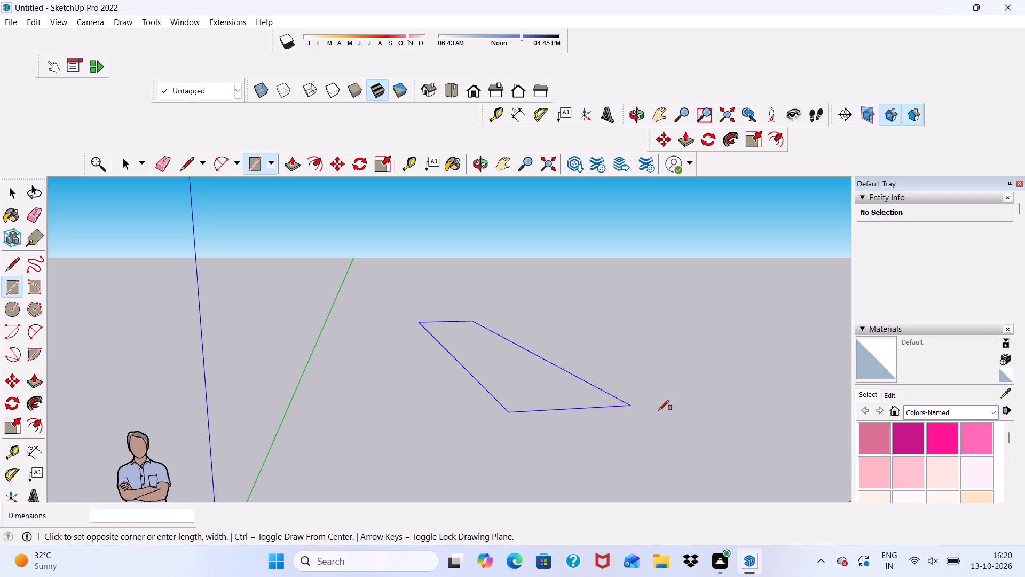
pyautogui.scroll(-7, 682, 407)
pyautogui.scroll(-3, 505, 380)
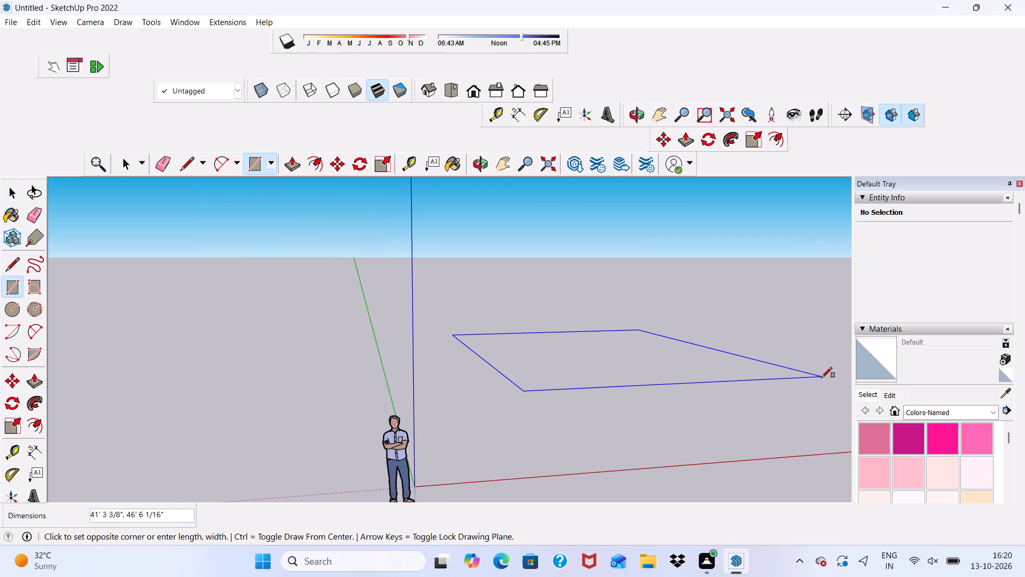
pyautogui.write("30',30'")
pyautogui.press('Return')
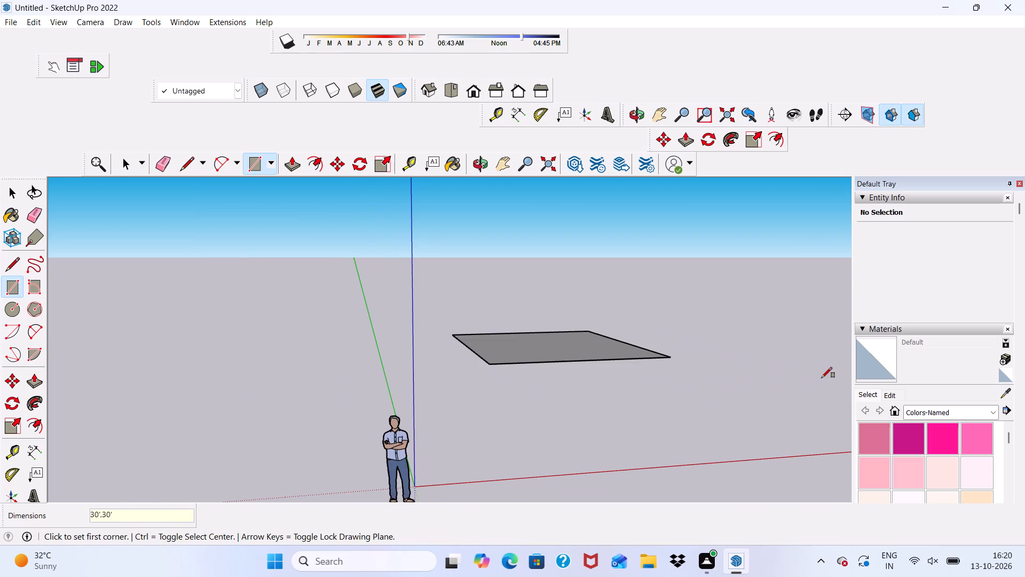
pyautogui.press('space')
# Offset the square's edges 9" inward to outline the exterior wall thickness.
pyautogui.scroll(5, 477, 279)
pyautogui.scroll(-7, 542, 311)
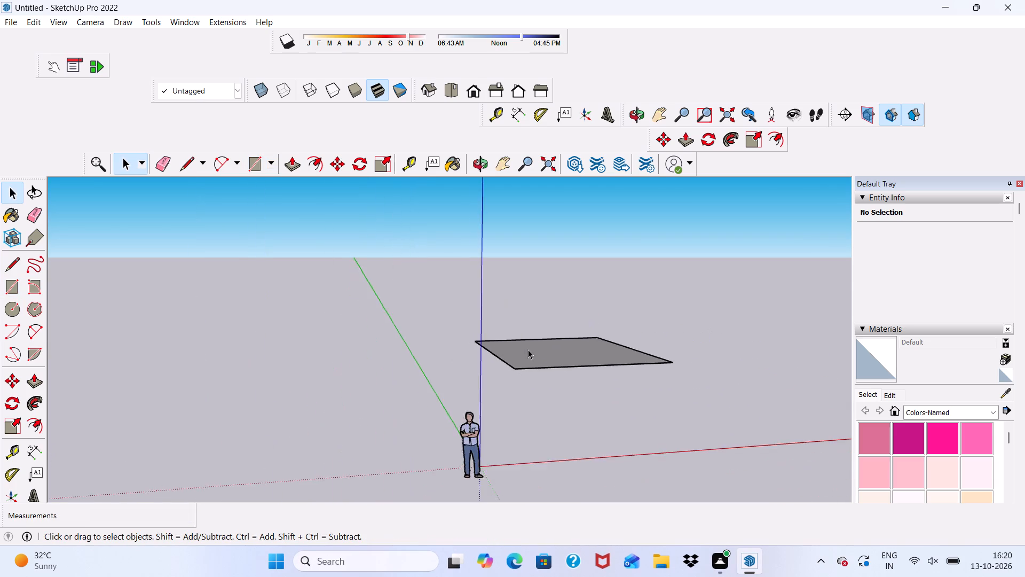
pyautogui.scroll(3, 529, 350)
pyautogui.moveTo(518, 409); pyautogui.dragTo(472, 514, button='middle')
pyautogui.scroll(-8, 483, 474)
pyautogui.scroll(2, 617, 409)
pyautogui.scroll(-8, 601, 398)
pyautogui.scroll(20, 511, 430)
pyautogui.scroll(5, 511, 430)
pyautogui.scroll(-12, 403, 255)
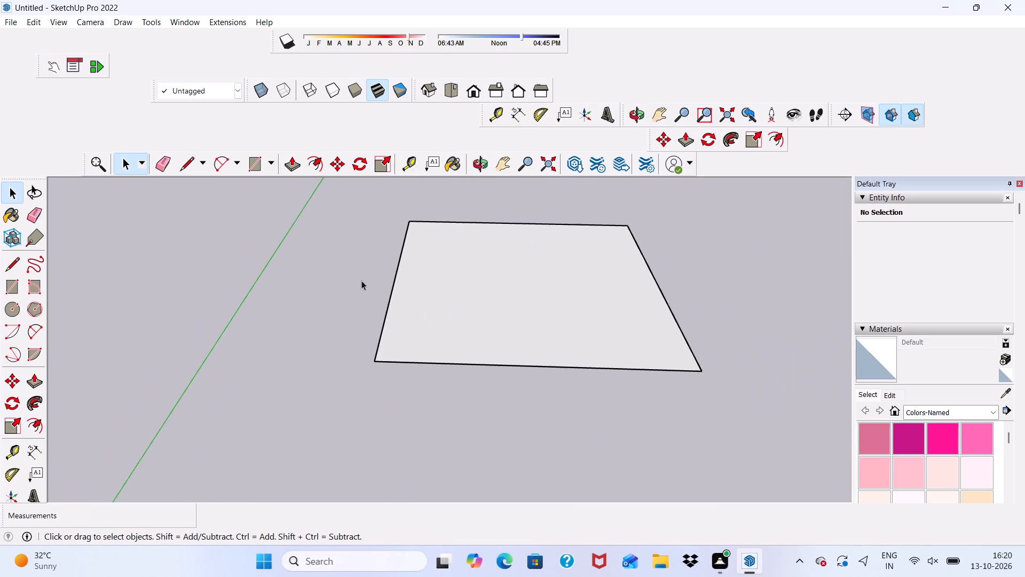
pyautogui.moveTo(350, 277); pyautogui.dragTo(331, 382, button='middle')
pyautogui.scroll(2, 329, 172)
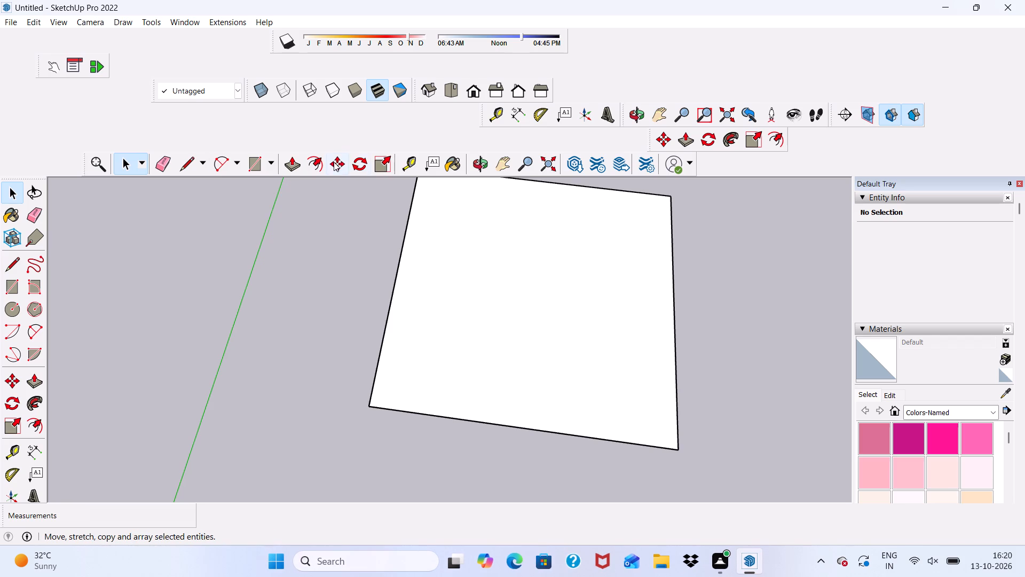
pyautogui.click(316, 163)
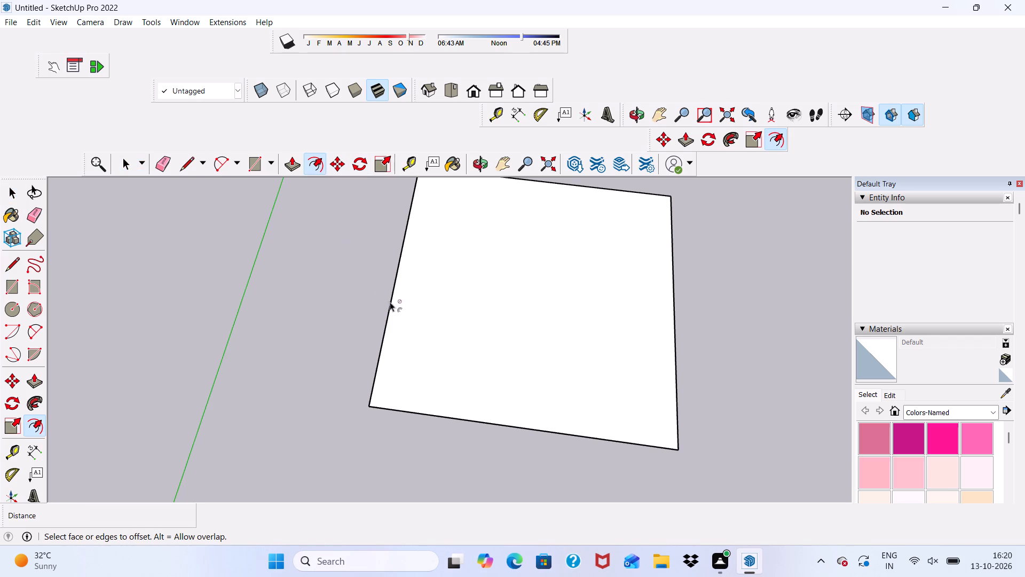
pyautogui.click(395, 321)
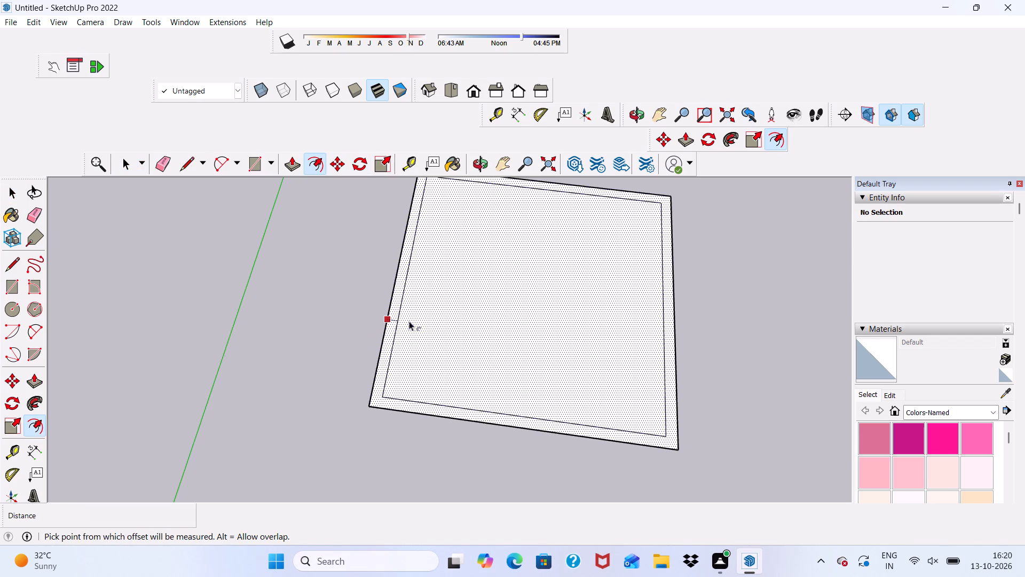
pyautogui.write('9"')
pyautogui.press('Return')
pyautogui.press('space')
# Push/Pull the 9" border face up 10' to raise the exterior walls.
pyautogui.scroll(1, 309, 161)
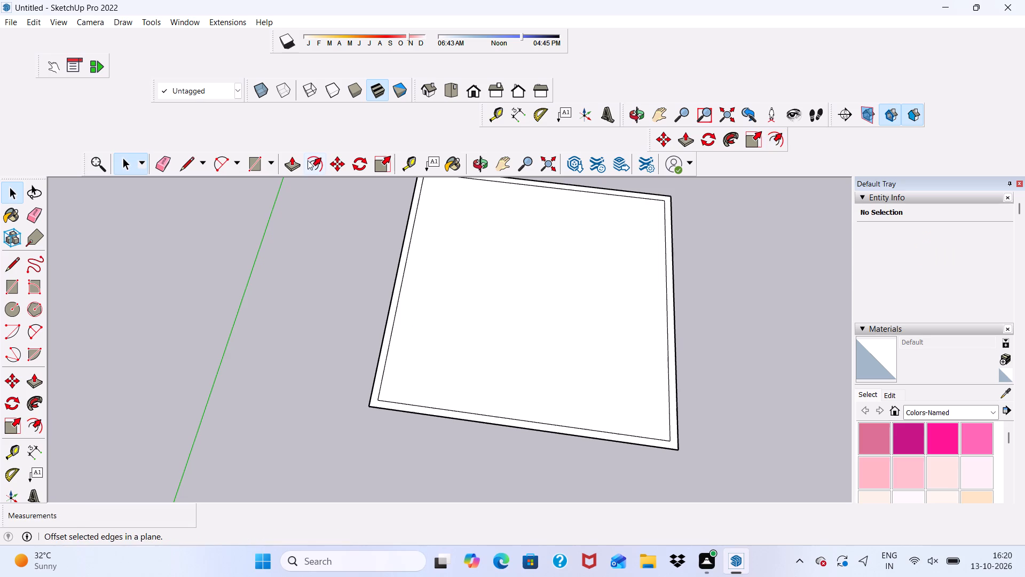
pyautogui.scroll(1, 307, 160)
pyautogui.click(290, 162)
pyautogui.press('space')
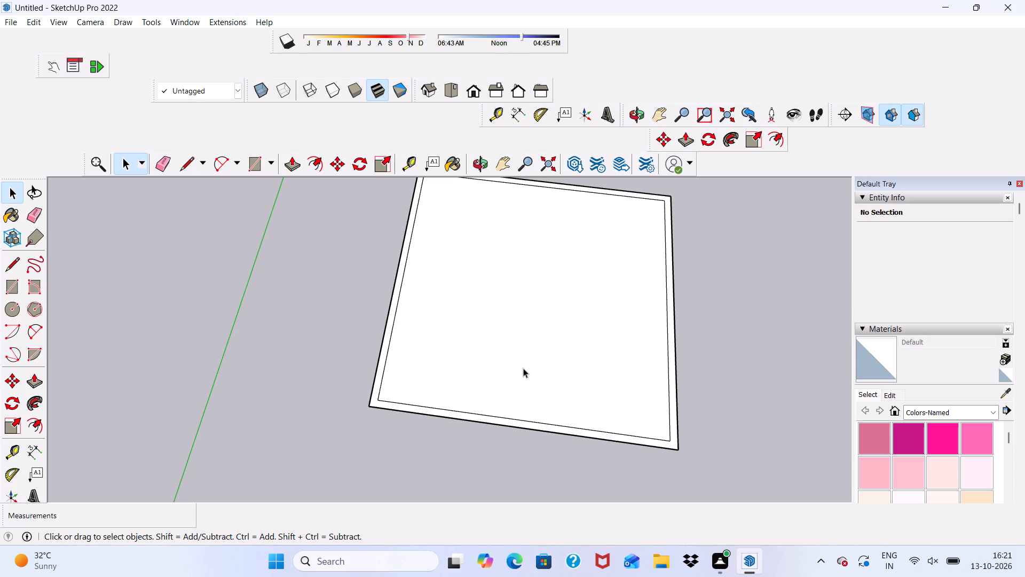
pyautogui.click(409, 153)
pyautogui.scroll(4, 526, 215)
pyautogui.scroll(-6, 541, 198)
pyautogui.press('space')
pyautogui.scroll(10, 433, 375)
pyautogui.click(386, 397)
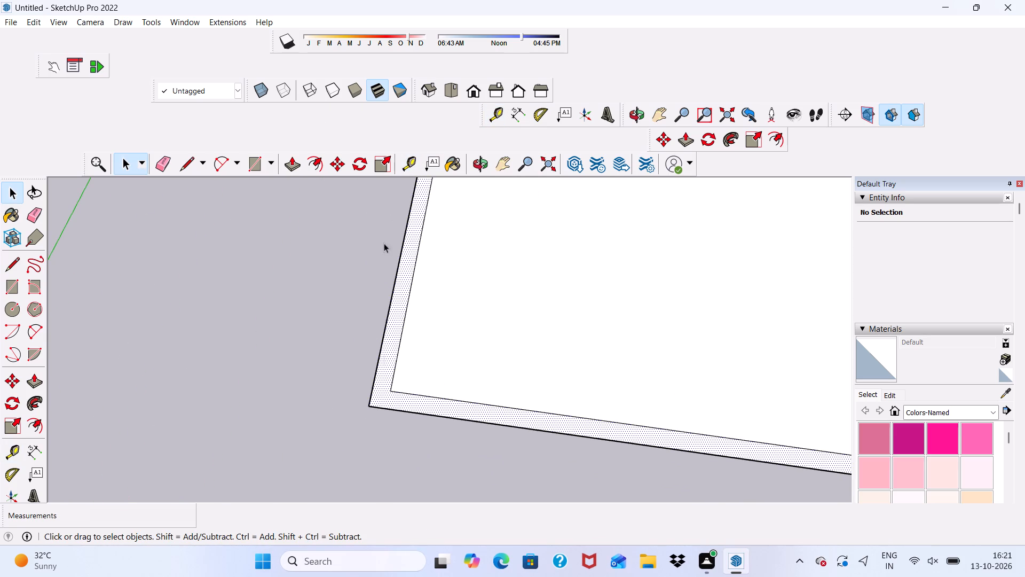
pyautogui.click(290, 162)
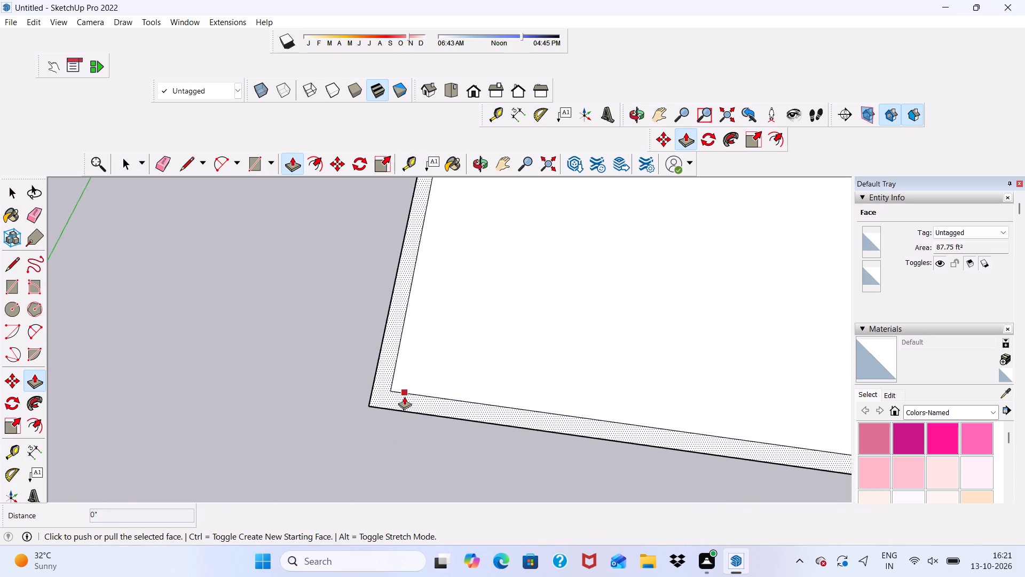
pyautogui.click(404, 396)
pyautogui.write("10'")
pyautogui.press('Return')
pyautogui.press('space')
# Examine the raised walls from several angles, including the standard front view and a view from above.
pyautogui.scroll(-10, 405, 278)
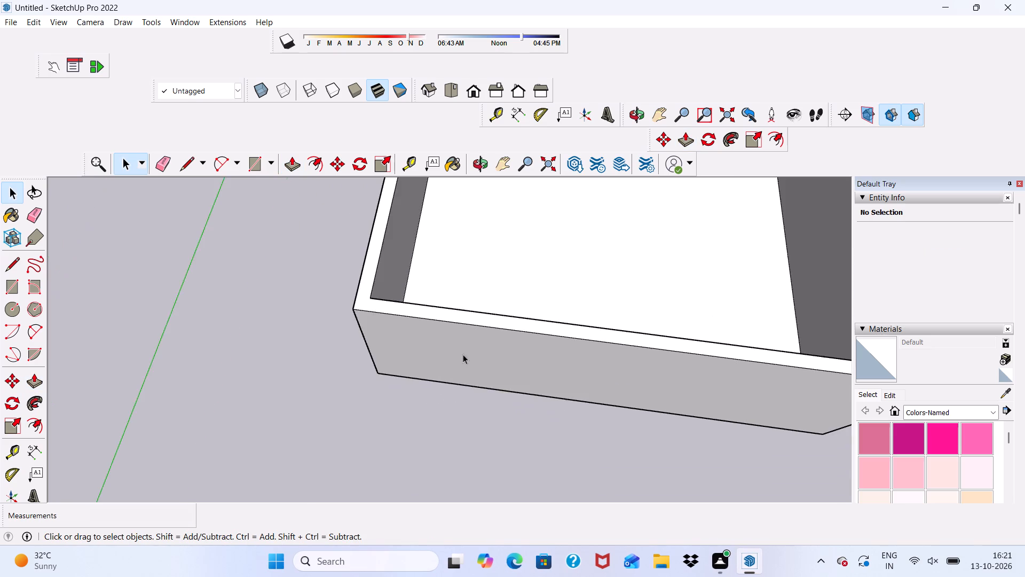
pyautogui.scroll(-2, 463, 354)
pyautogui.moveTo(464, 363); pyautogui.dragTo(492, 183, button='middle')
pyautogui.scroll(1, 492, 215)
pyautogui.scroll(-14, 462, 255)
pyautogui.scroll(10, 547, 402)
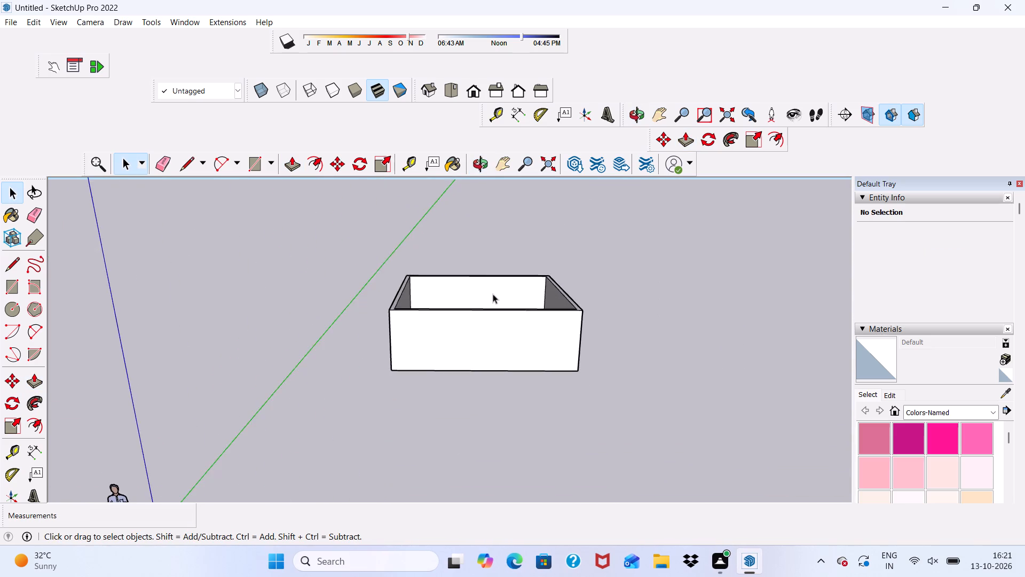
pyautogui.scroll(2, 493, 294)
pyautogui.scroll(-6, 493, 296)
pyautogui.moveTo(512, 339); pyautogui.dragTo(503, 325, button='middle')
pyautogui.scroll(8, 467, 264)
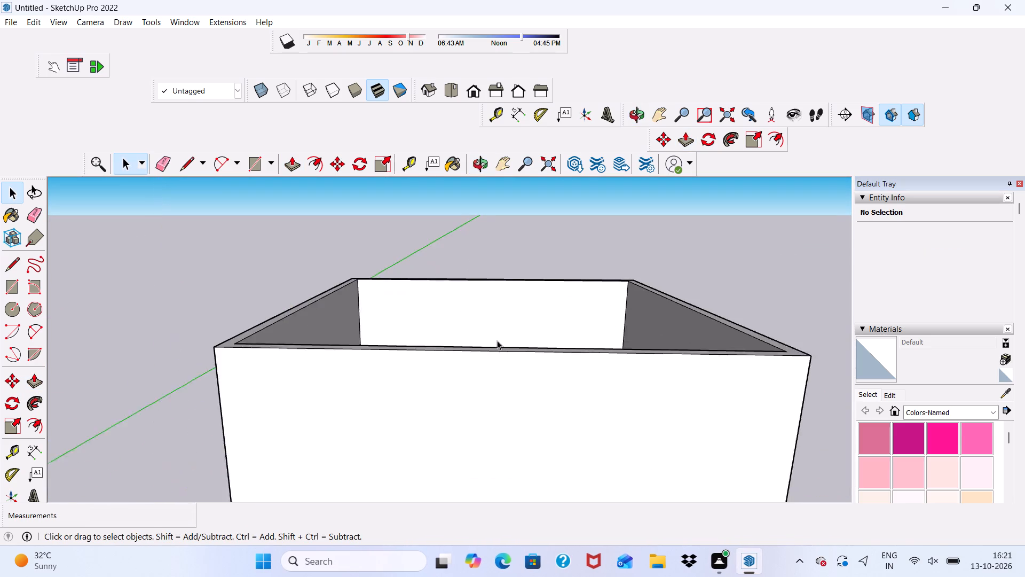
pyautogui.scroll(8, 497, 340)
pyautogui.scroll(-9, 497, 345)
pyautogui.moveTo(641, 337); pyautogui.dragTo(527, 309, button='middle')
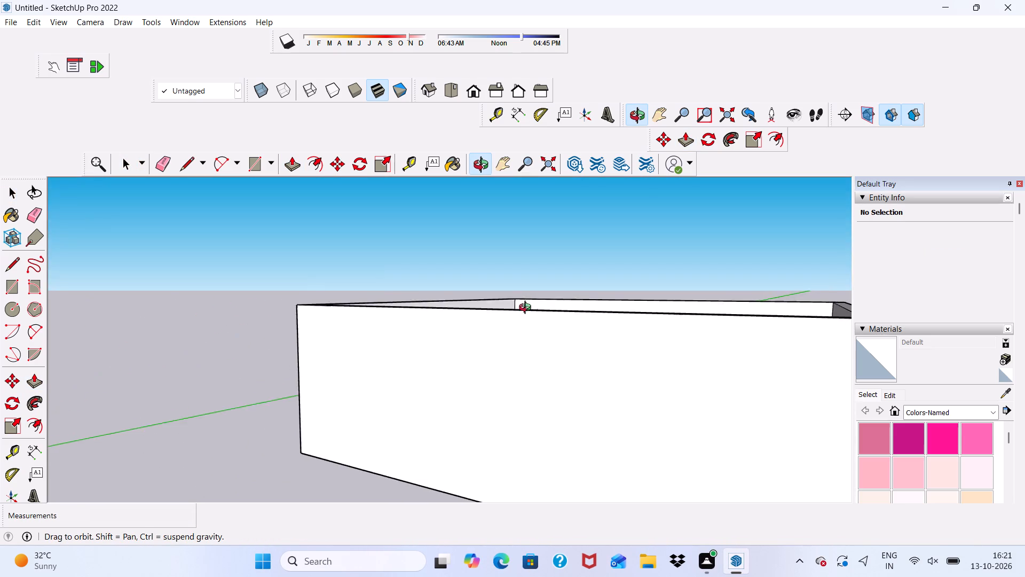
pyautogui.moveTo(527, 309); pyautogui.dragTo(589, 319, button='middle')
pyautogui.scroll(1, 618, 319)
pyautogui.scroll(-6, 617, 309)
pyautogui.moveTo(636, 301); pyautogui.dragTo(695, 314, button='middle')
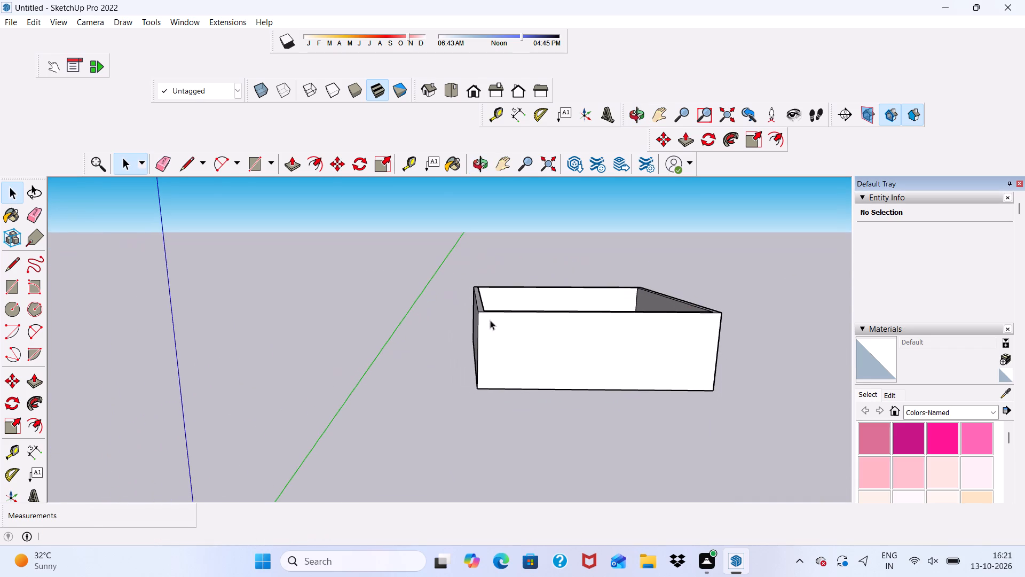
pyautogui.scroll(1, 768, 400)
pyautogui.scroll(-6, 637, 325)
pyautogui.scroll(1, 616, 337)
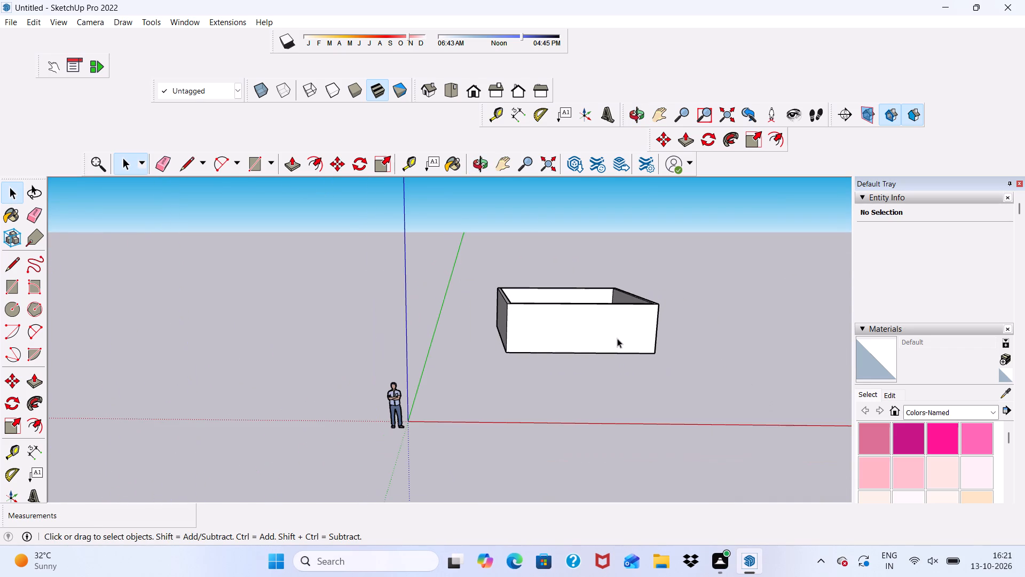
pyautogui.click(477, 89)
pyautogui.scroll(2, 451, 299)
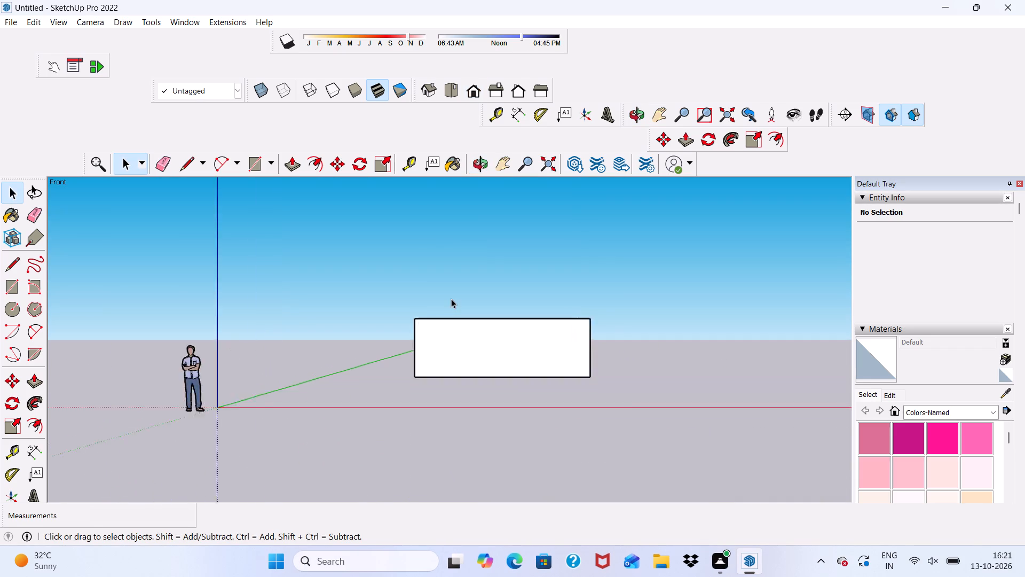
pyautogui.scroll(2, 451, 299)
pyautogui.click(471, 91)
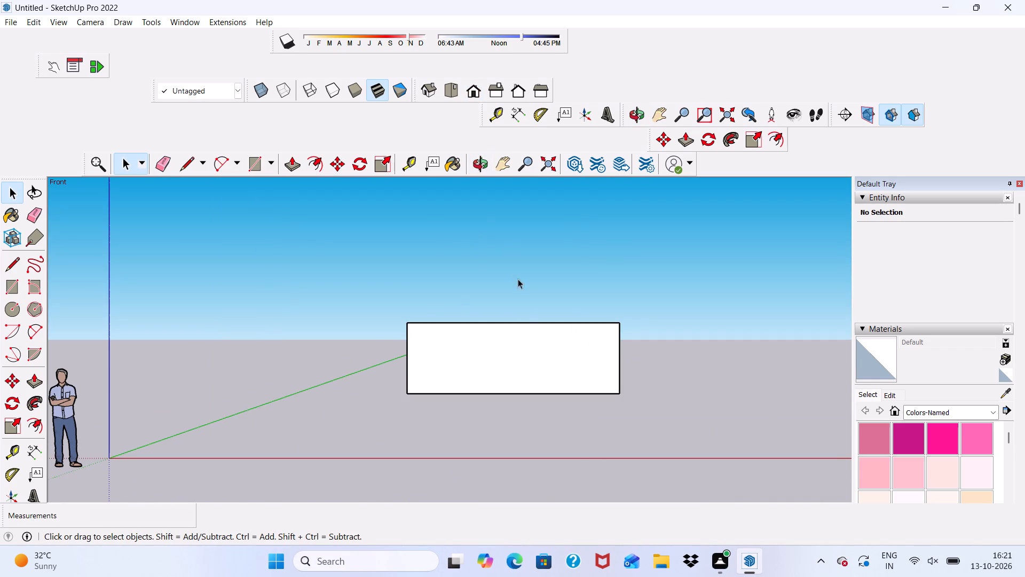
pyautogui.scroll(2, 529, 318)
pyautogui.scroll(-4, 529, 321)
pyautogui.moveTo(529, 324); pyautogui.dragTo(512, 454, button='middle')
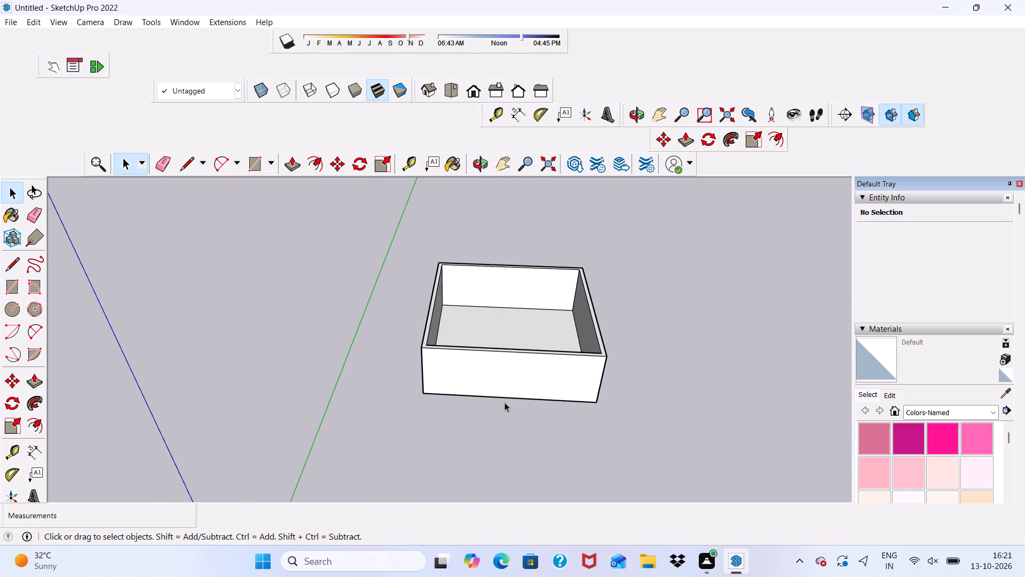
pyautogui.scroll(4, 482, 399)
pyautogui.scroll(-1, 478, 319)
pyautogui.moveTo(477, 318); pyautogui.dragTo(467, 369, button='middle')
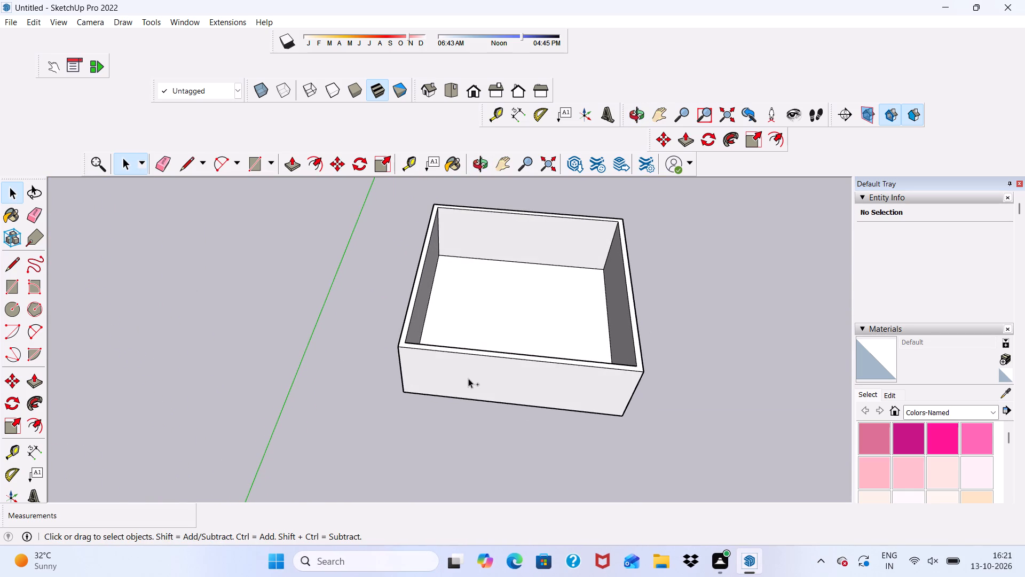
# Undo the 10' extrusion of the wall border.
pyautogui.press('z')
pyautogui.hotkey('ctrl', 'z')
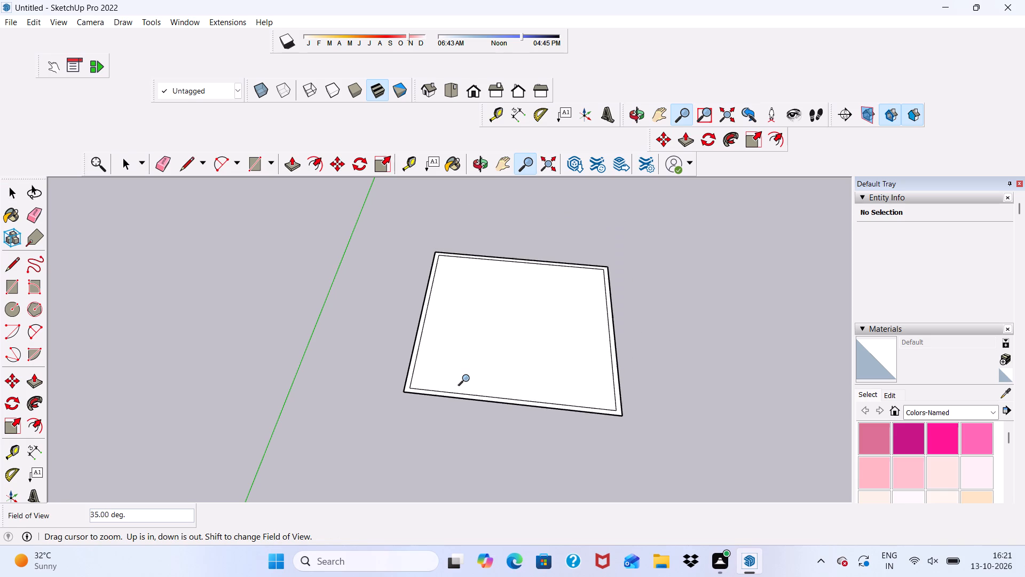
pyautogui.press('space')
# Place a guide across the floor, parallel to the far inner wall edge and about 20' from it.
pyautogui.click(409, 162)
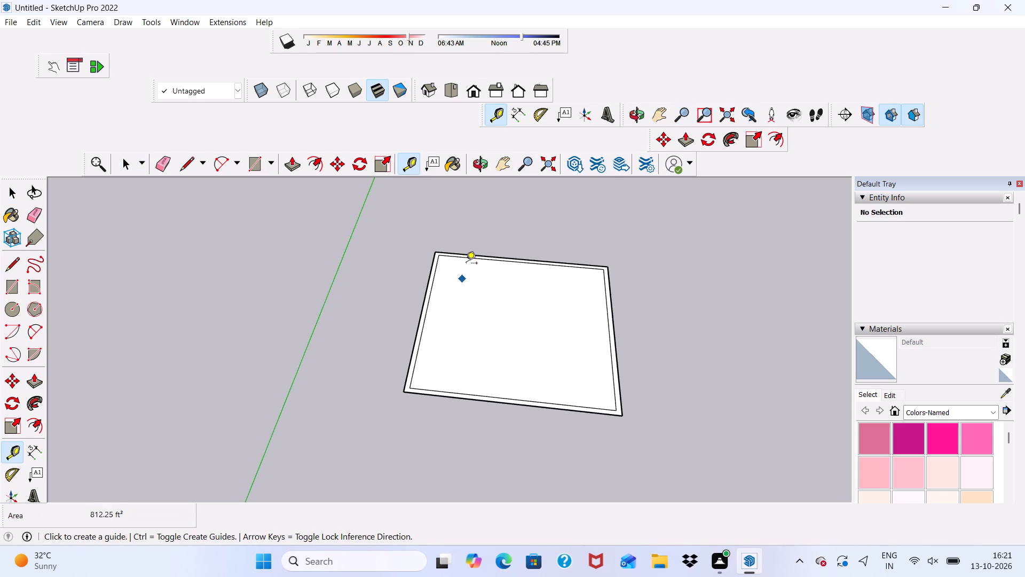
pyautogui.click(476, 261)
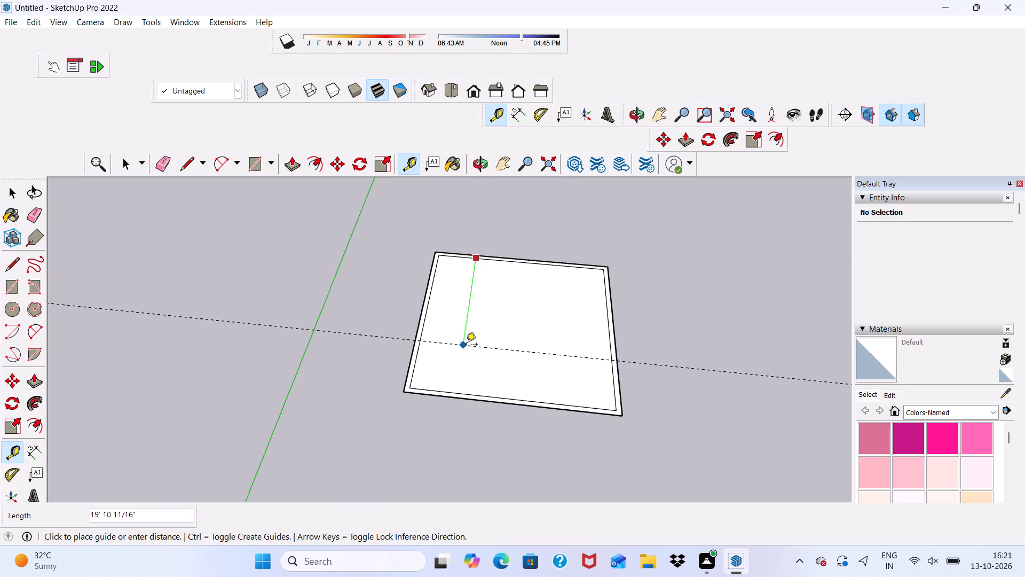
pyautogui.doubleClick(466, 345)
pyautogui.click(467, 345)
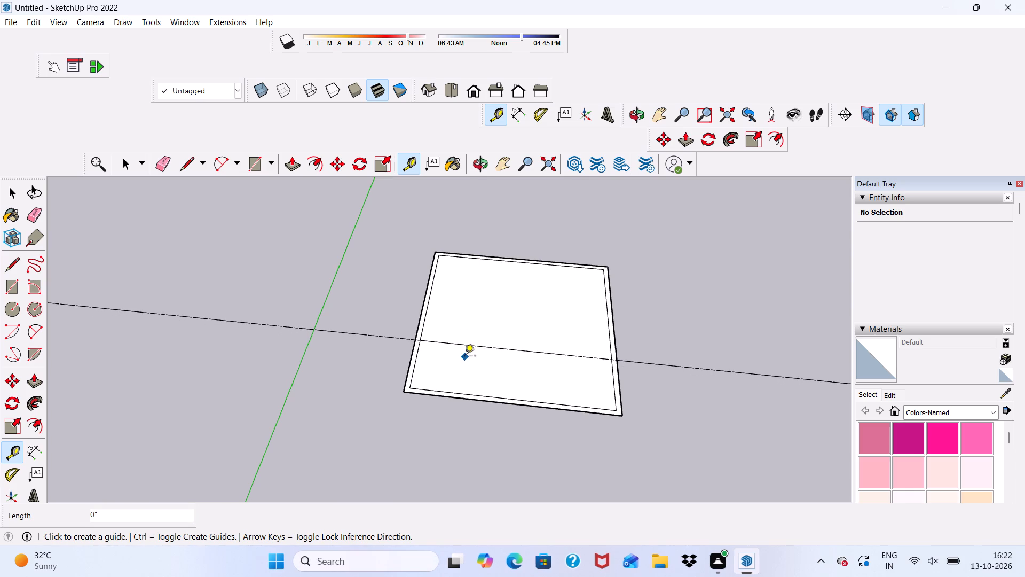
# Add a second parallel guide 9" from the first, on the side toward the near wall.
pyautogui.click(478, 348)
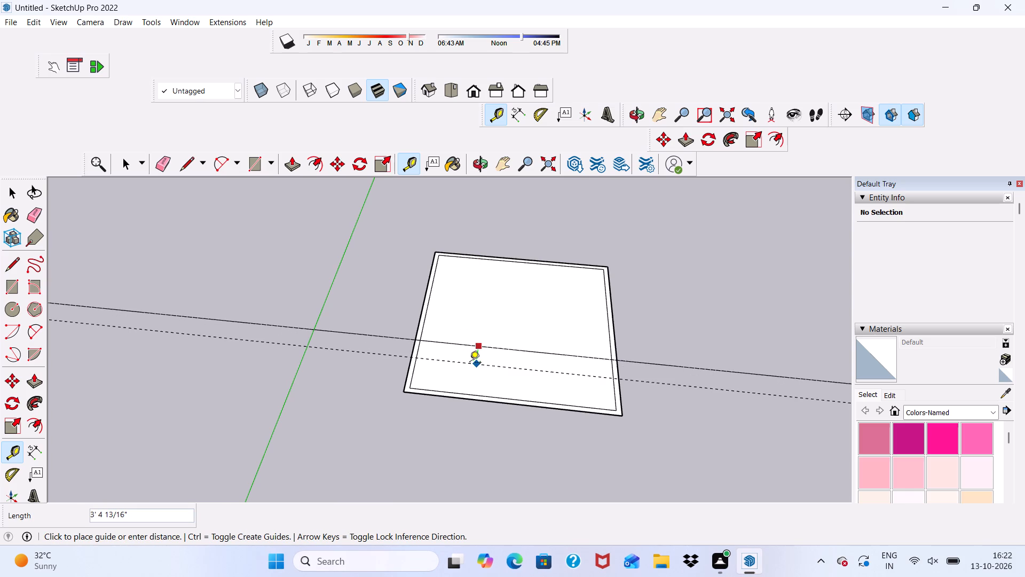
pyautogui.press('9')
pyautogui.hotkey('shift', '"')
pyautogui.press('Return')
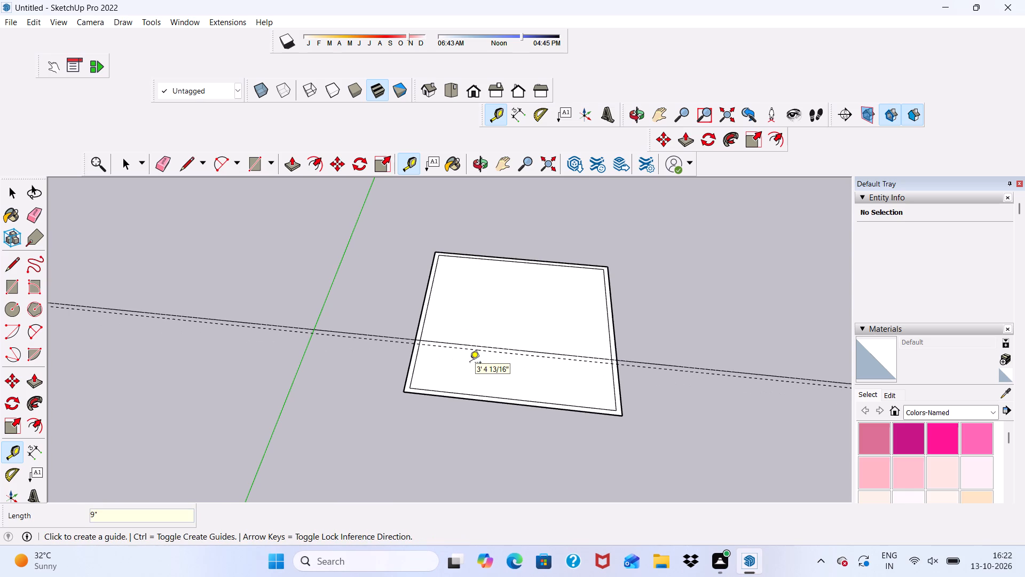
pyautogui.press('space')
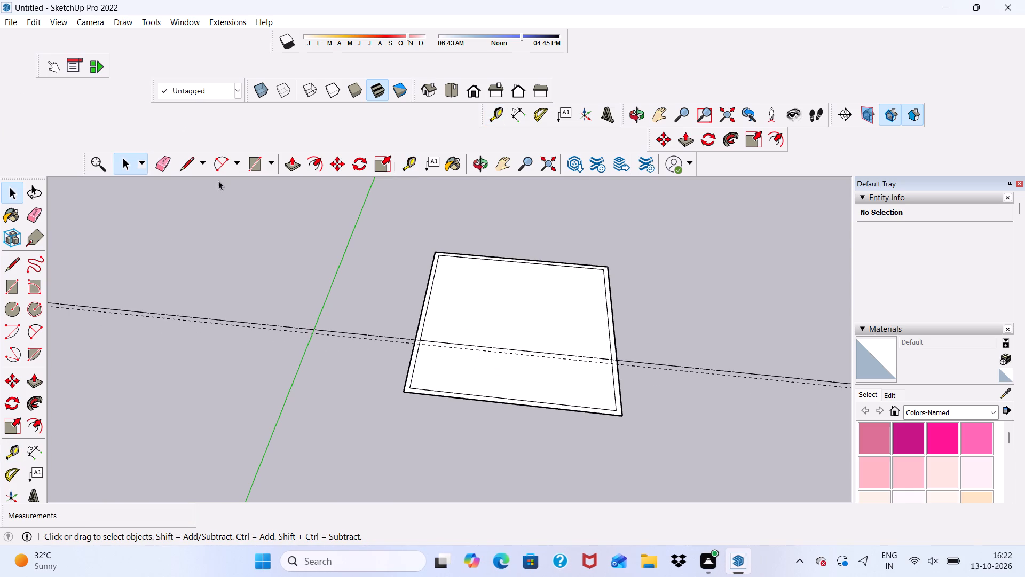
# Draw a line along the far partition guide, spanning between the inner edges of the two side walls.
pyautogui.click(185, 167)
pyautogui.scroll(5, 397, 355)
pyautogui.scroll(9, 455, 325)
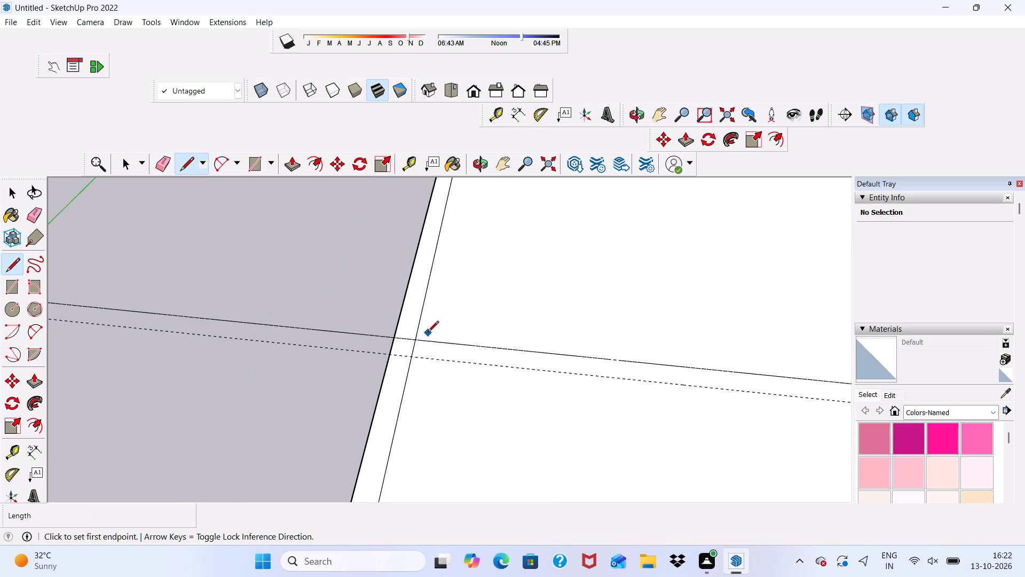
pyautogui.scroll(5, 428, 333)
pyautogui.click(417, 337)
pyautogui.scroll(-3, 225, 337)
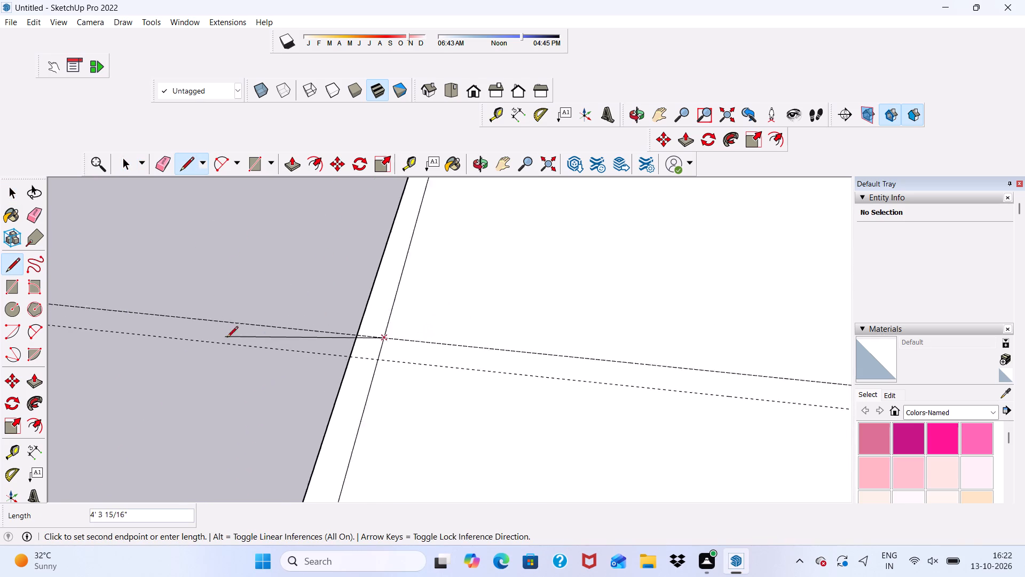
pyautogui.scroll(-4, 227, 338)
pyautogui.scroll(-7, 494, 336)
pyautogui.scroll(-1, 419, 338)
pyautogui.scroll(2, 862, 417)
pyautogui.scroll(4, 697, 361)
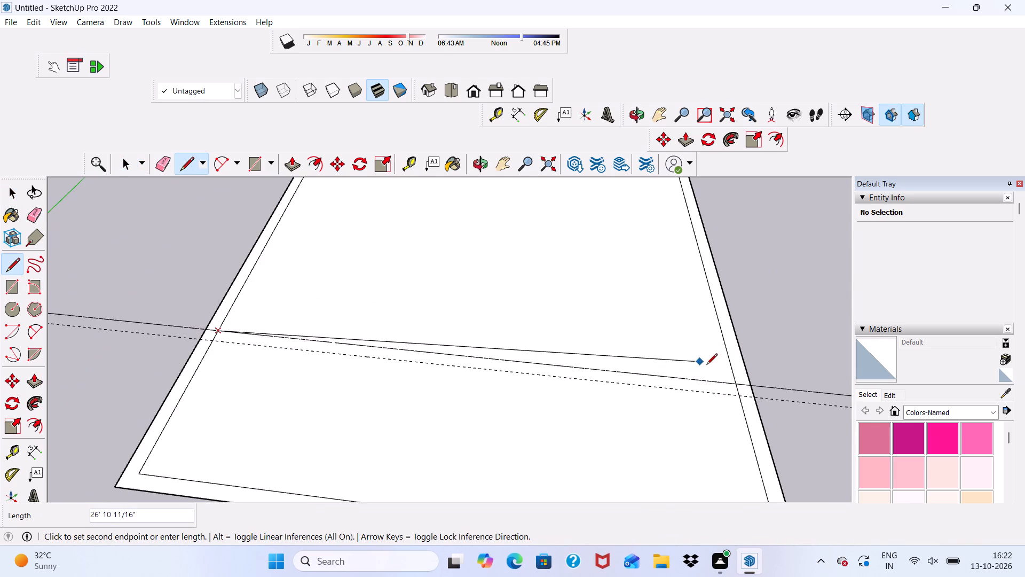
pyautogui.scroll(10, 706, 365)
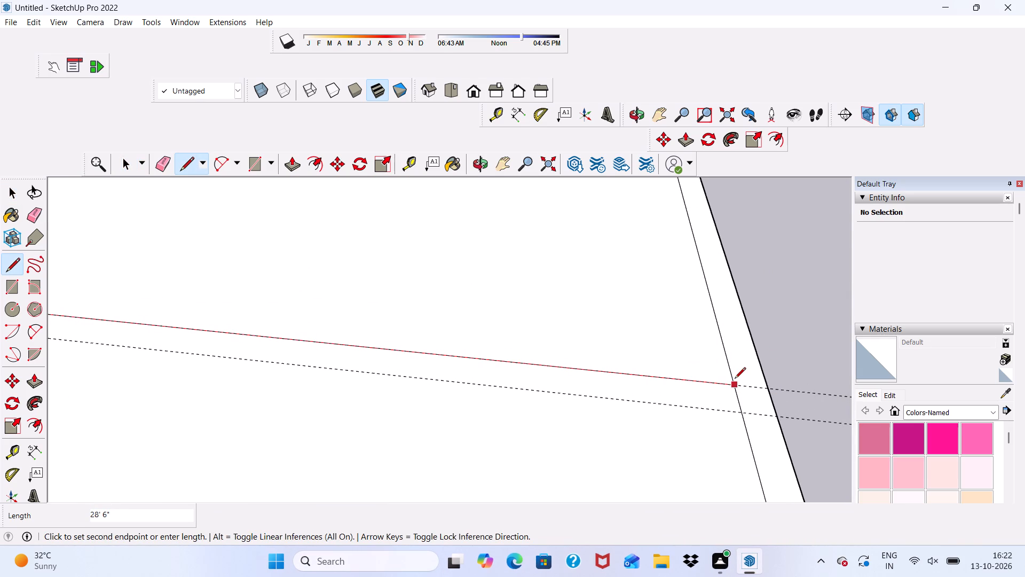
pyautogui.click(731, 386)
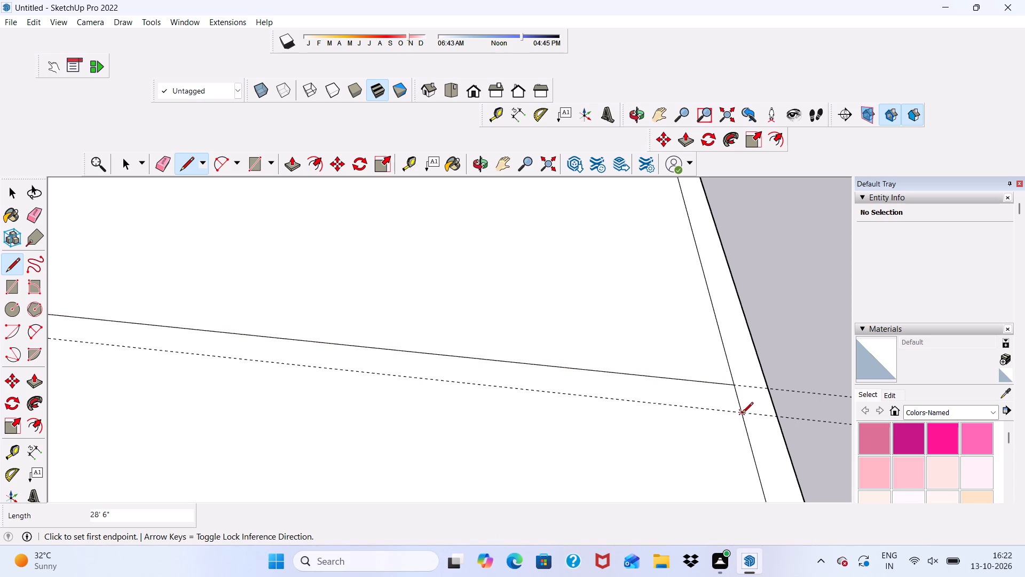
# Draw a second line along the near partition guide between the inner edges of the side walls.
pyautogui.click(742, 414)
pyautogui.scroll(-6, 664, 396)
pyautogui.scroll(-6, 800, 387)
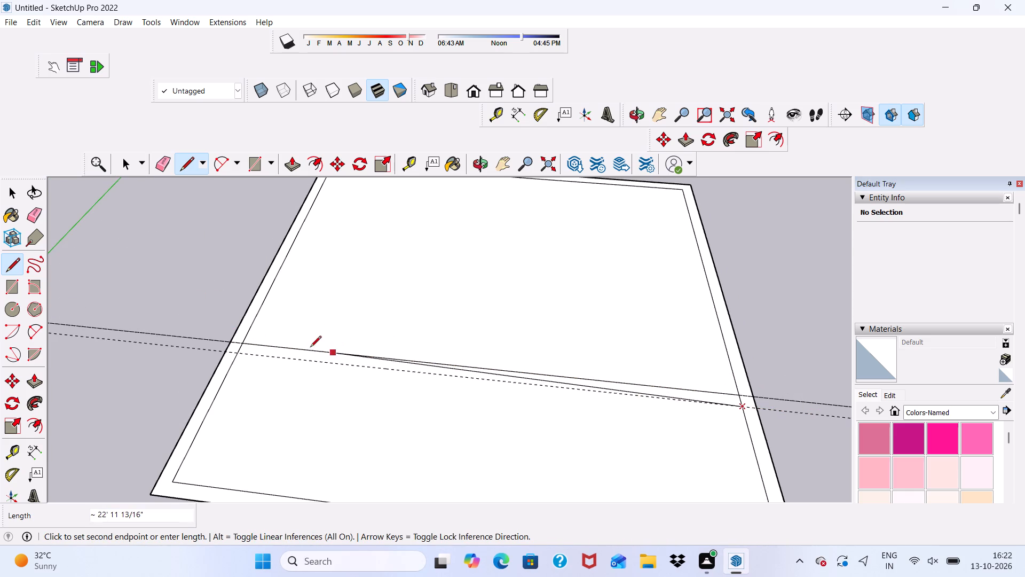
pyautogui.scroll(6, 300, 347)
pyautogui.scroll(4, 201, 356)
pyautogui.click(180, 357)
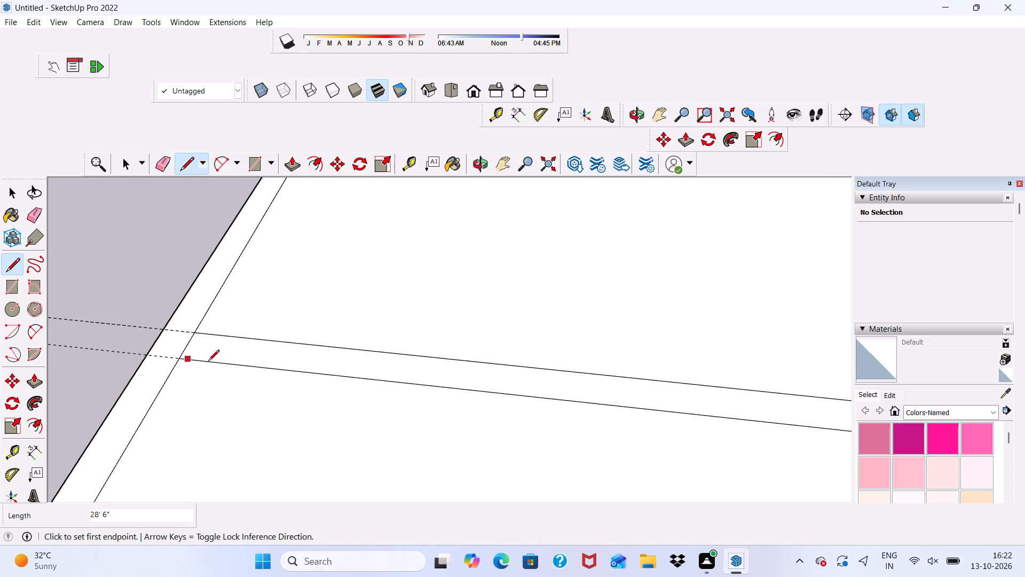
pyautogui.scroll(4, 174, 363)
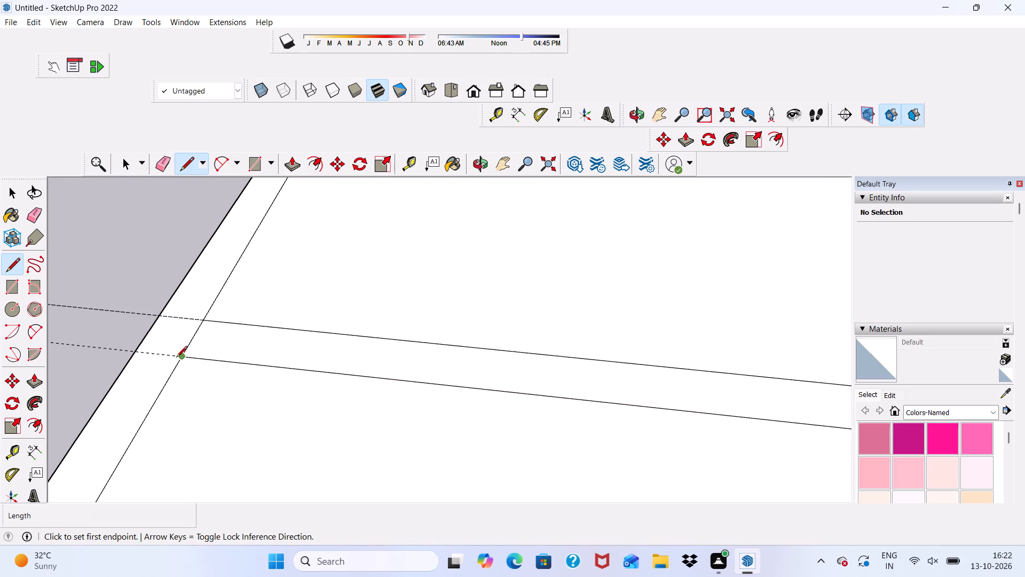
pyautogui.scroll(-18, 172, 317)
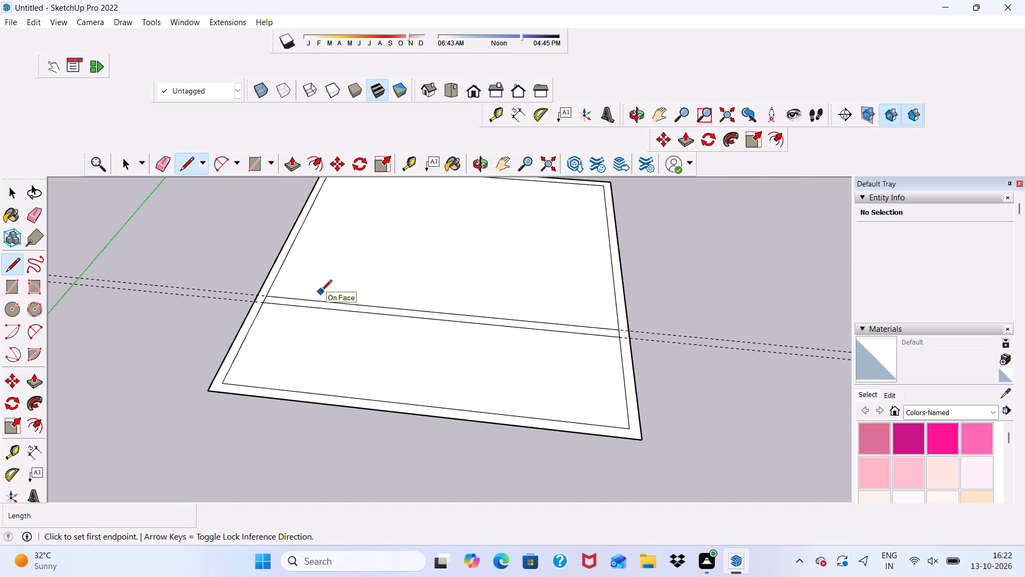
pyautogui.scroll(-2, 321, 292)
pyautogui.moveTo(329, 295); pyautogui.dragTo(345, 301, button='middle')
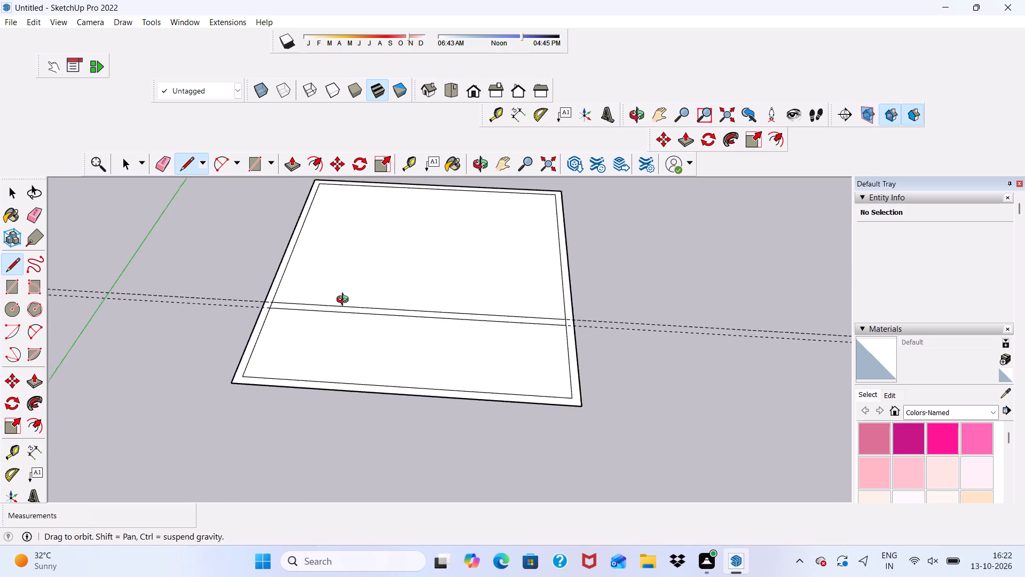
pyautogui.moveTo(345, 301); pyautogui.dragTo(345, 309, button='middle')
pyautogui.press('space')
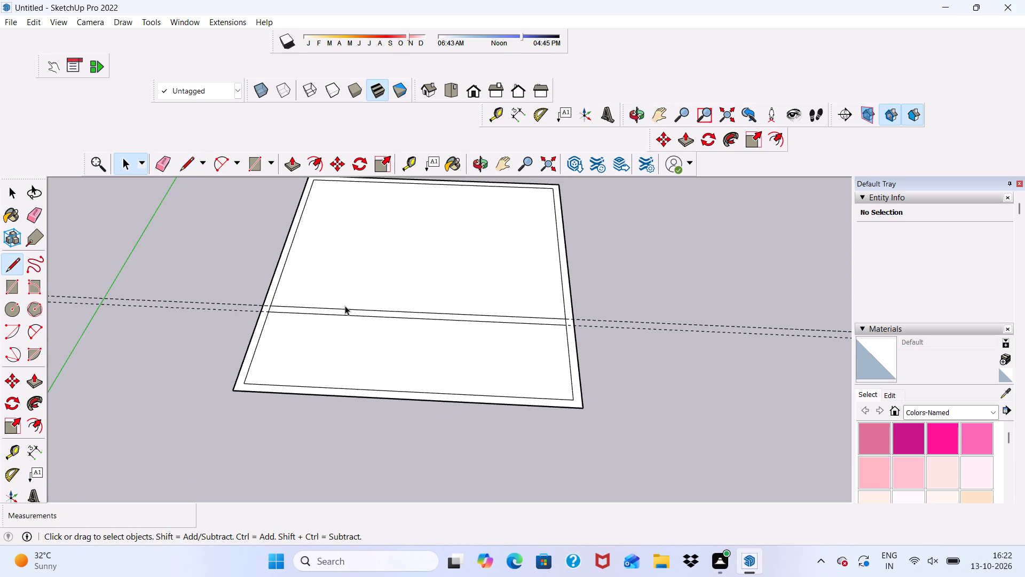
pyautogui.scroll(-1, 345, 306)
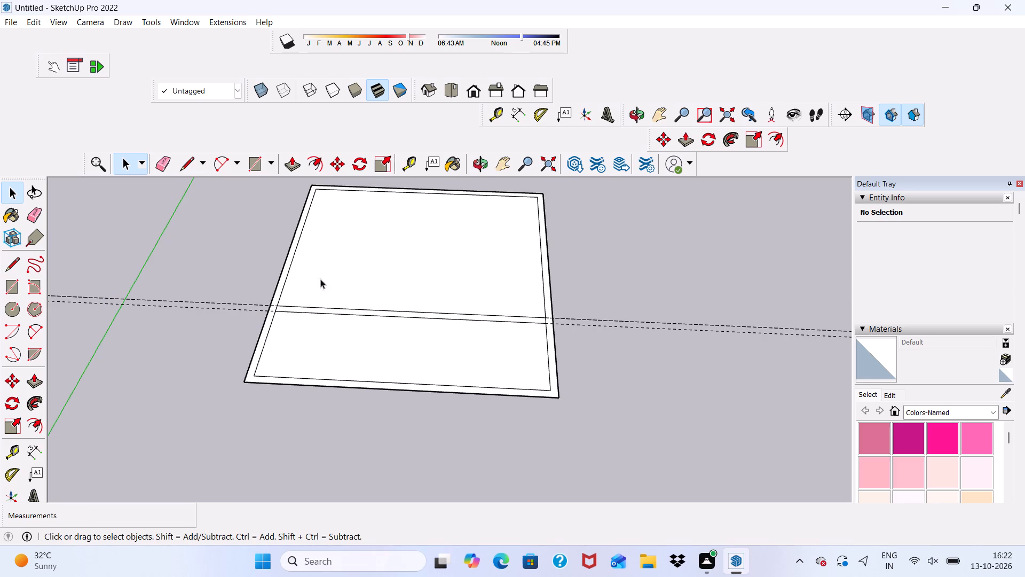
# Draw a short line from the near-left inner corner across the near wall border, continuing the left wall's inner edge to the outer edge.
pyautogui.click(188, 163)
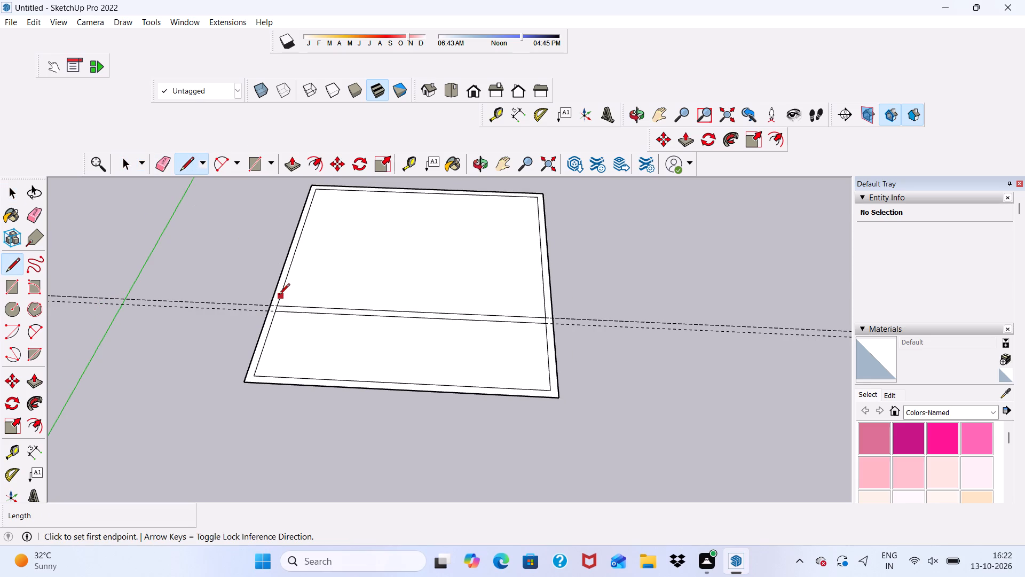
pyautogui.scroll(15, 279, 295)
pyautogui.scroll(-6, 265, 332)
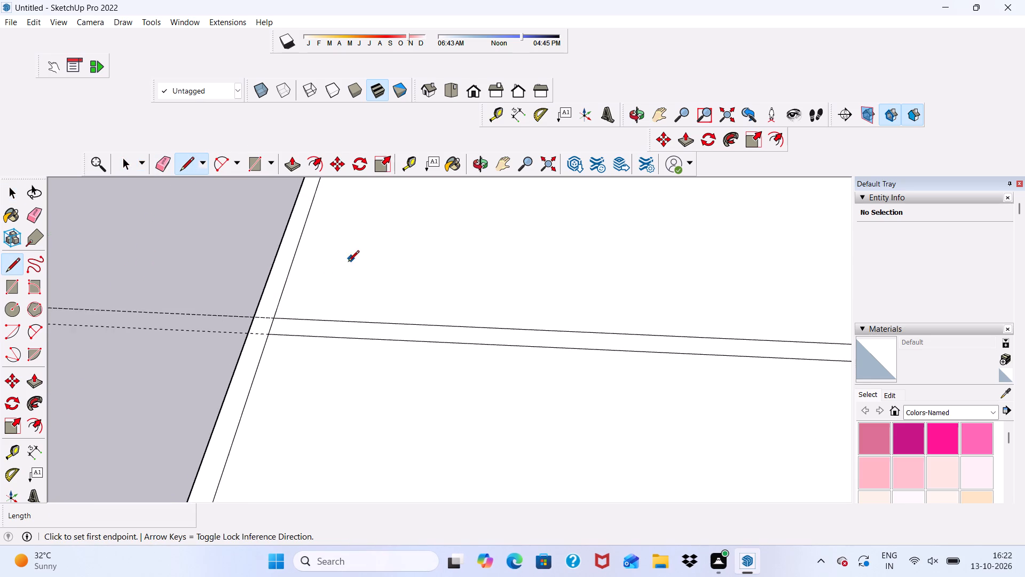
pyautogui.scroll(-8, 348, 262)
pyautogui.scroll(4, 257, 416)
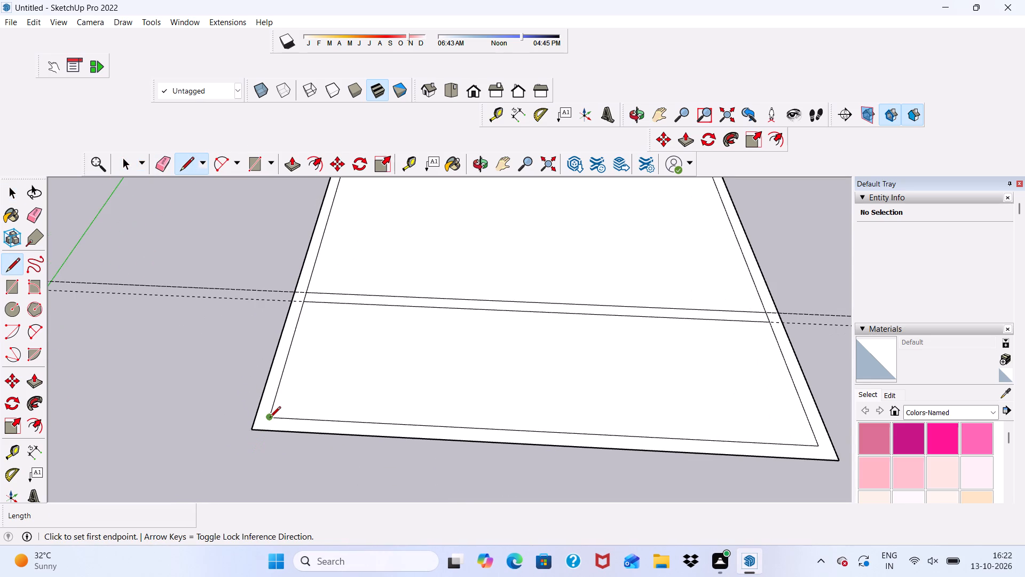
pyautogui.click(270, 418)
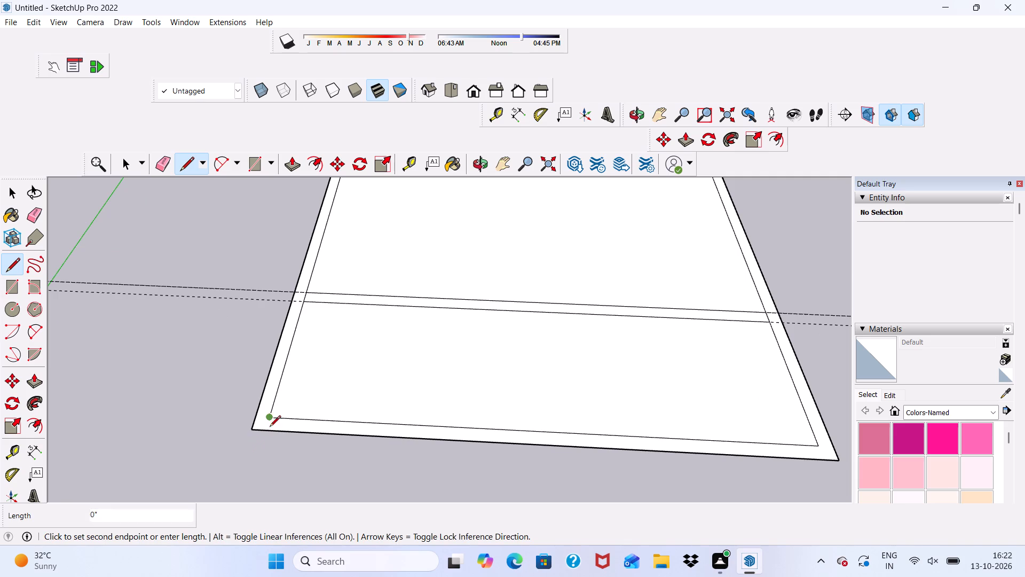
pyautogui.scroll(6, 267, 430)
pyautogui.click(267, 430)
pyautogui.press('space')
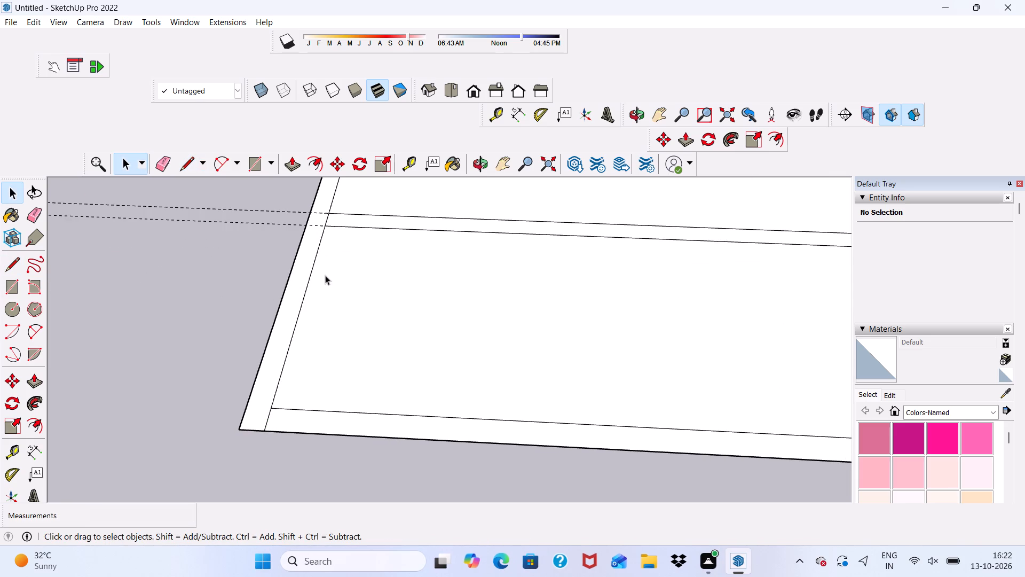
# Erase both partition guides.
pyautogui.scroll(-1, 314, 236)
pyautogui.click(161, 164)
pyautogui.moveTo(207, 205); pyautogui.dragTo(209, 232)
# Erase the inner wall edge segments at both ends of the partition so it joins the side walls.
pyautogui.scroll(-10, 183, 260)
pyautogui.scroll(12, 284, 247)
pyautogui.scroll(-1, 287, 299)
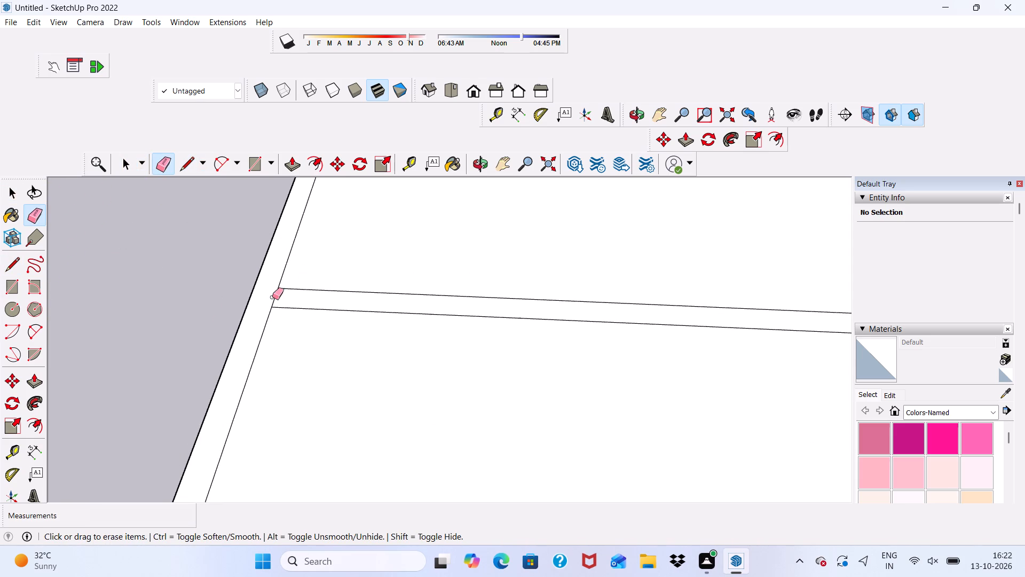
pyautogui.click(272, 297)
pyautogui.scroll(-16, 505, 365)
pyautogui.scroll(4, 691, 317)
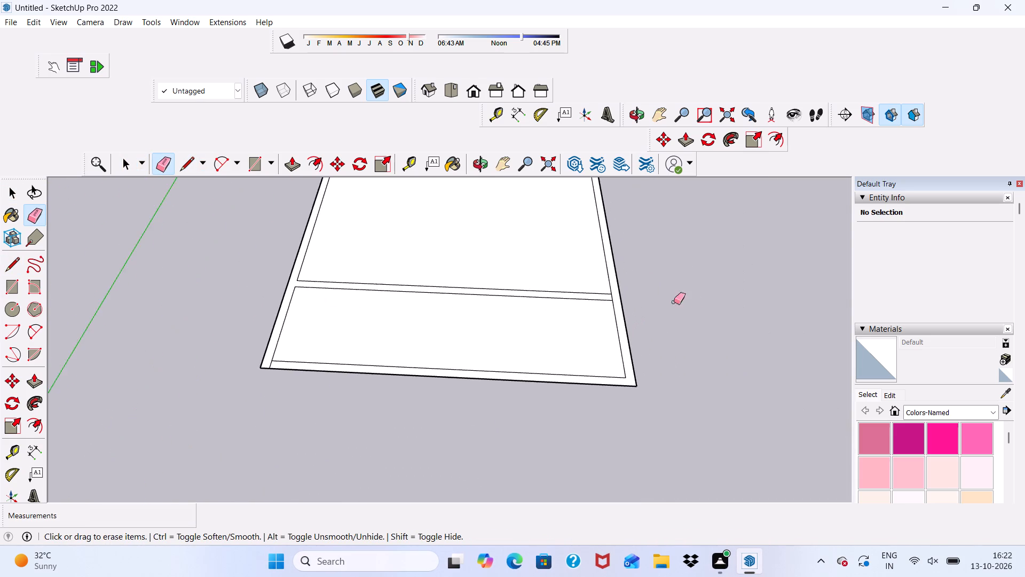
pyautogui.scroll(8, 674, 302)
pyautogui.click(612, 313)
pyautogui.scroll(-6, 640, 305)
pyautogui.press('space')
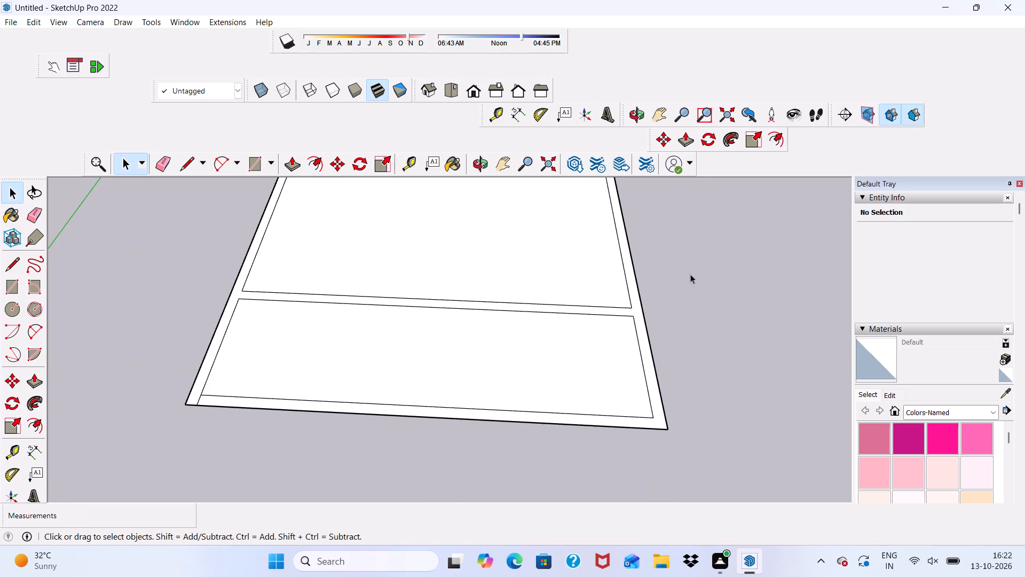
# Draw a short line from the partition's near-right corner across the right wall to its outer edge, dividing the wall face.
pyautogui.scroll(5, 257, 338)
pyautogui.click(189, 342)
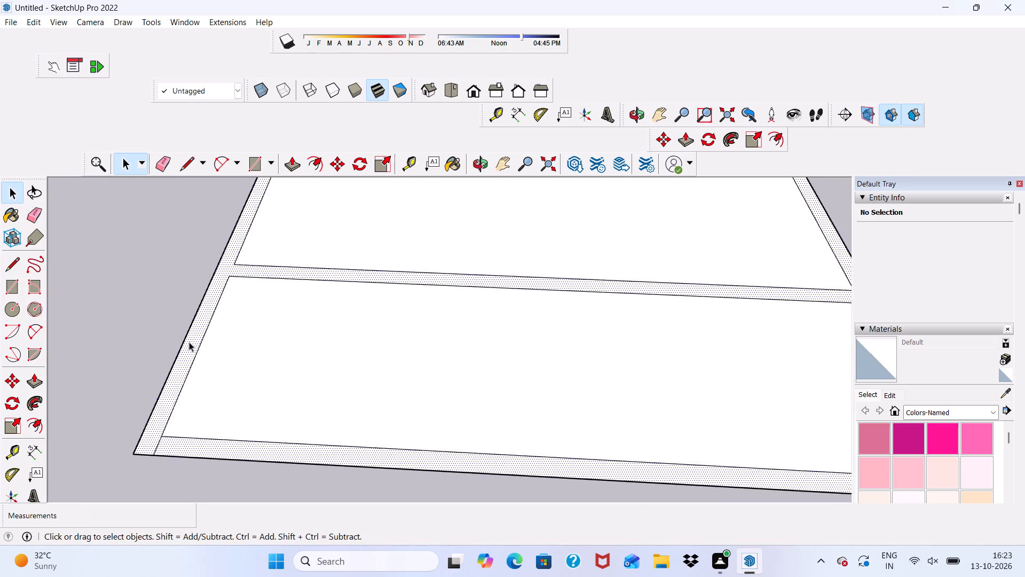
pyautogui.scroll(-6, 226, 336)
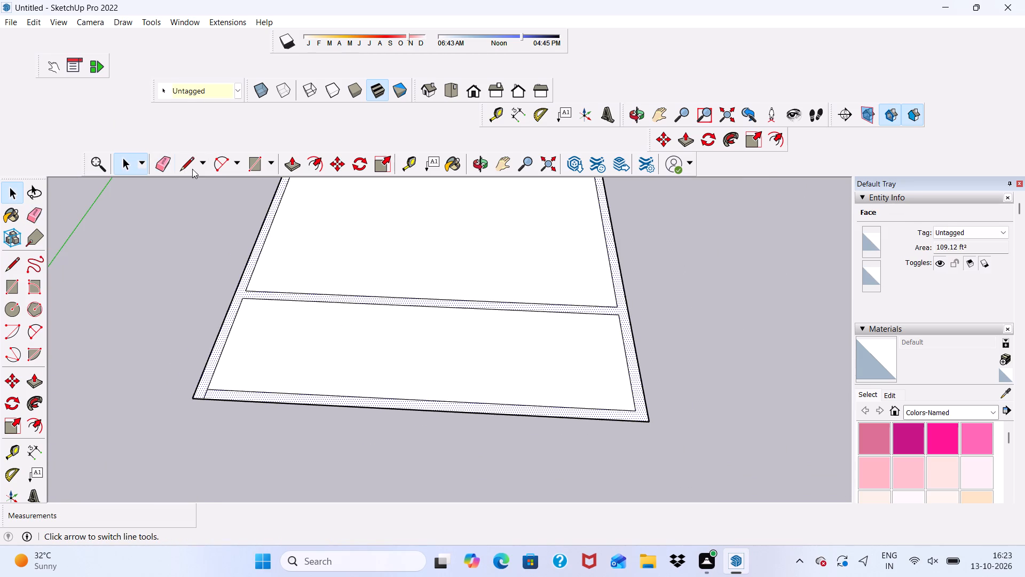
pyautogui.click(186, 159)
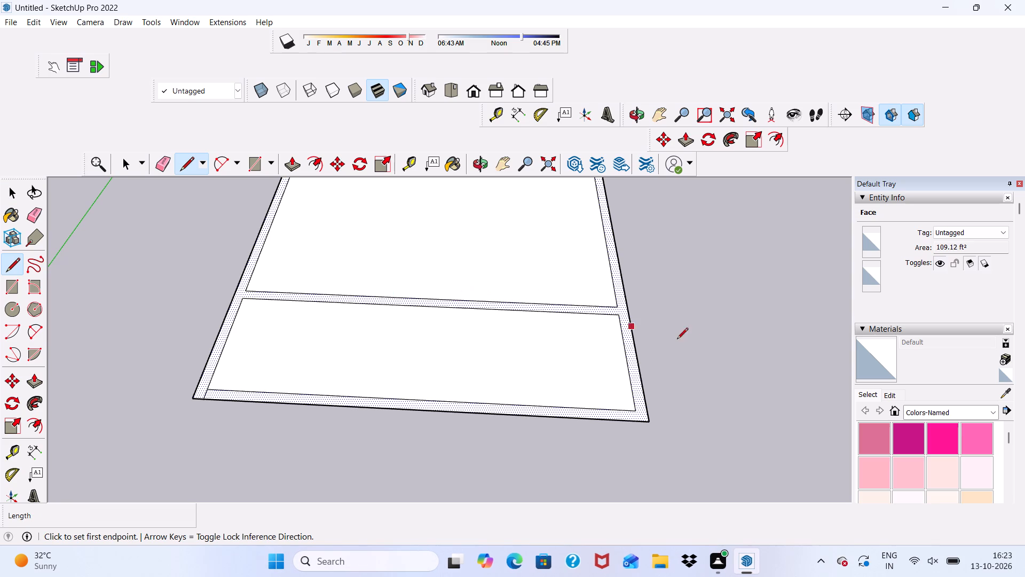
pyautogui.scroll(3, 690, 344)
pyautogui.scroll(3, 619, 302)
pyautogui.click(601, 314)
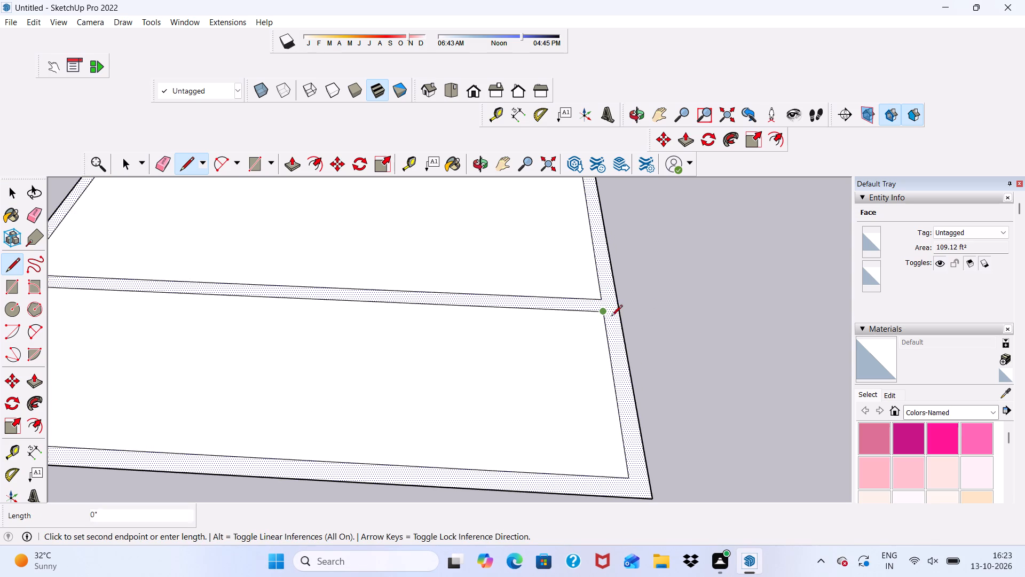
pyautogui.click(622, 312)
# Extrude the wall face containing the partition, left wall and far walls up 10'.
pyautogui.scroll(-3, 628, 272)
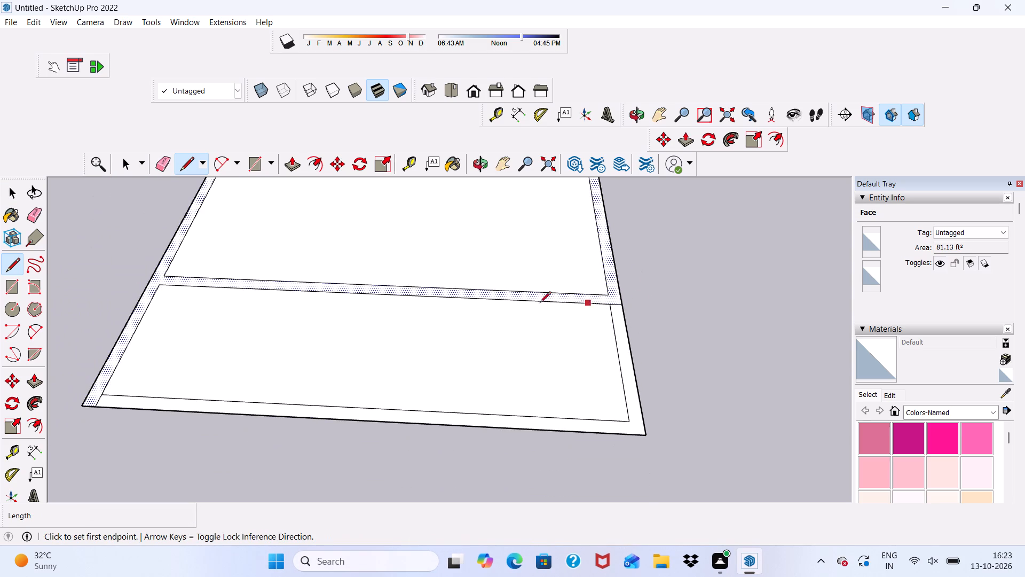
pyautogui.scroll(5, 370, 168)
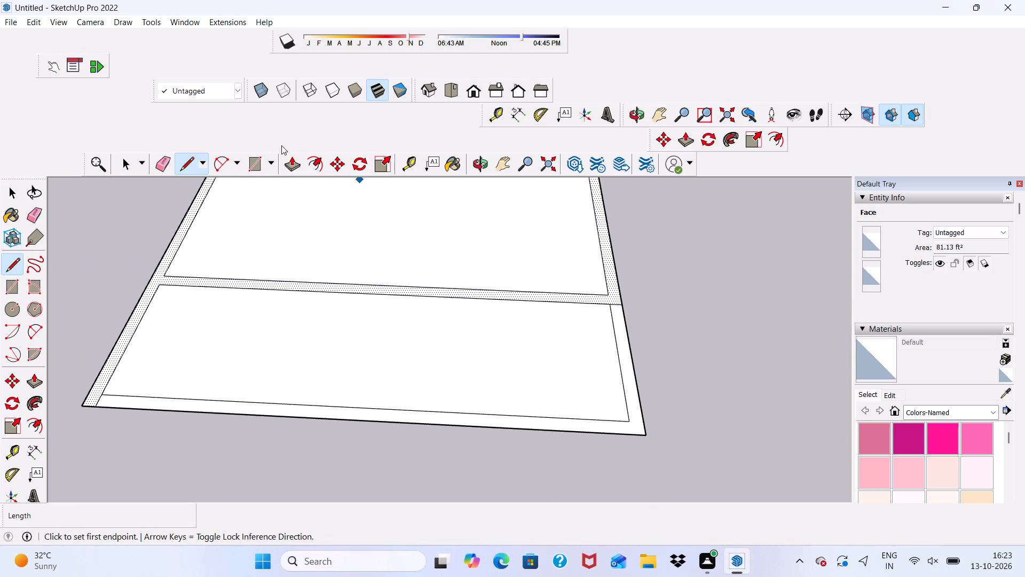
pyautogui.click(289, 161)
pyautogui.scroll(4, 290, 248)
pyautogui.click(285, 296)
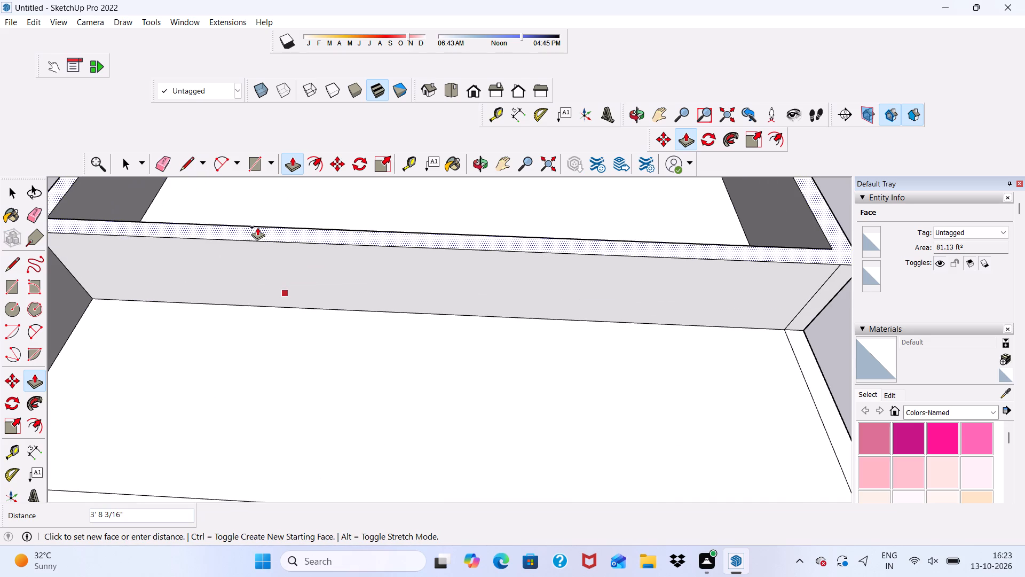
pyautogui.press('1')
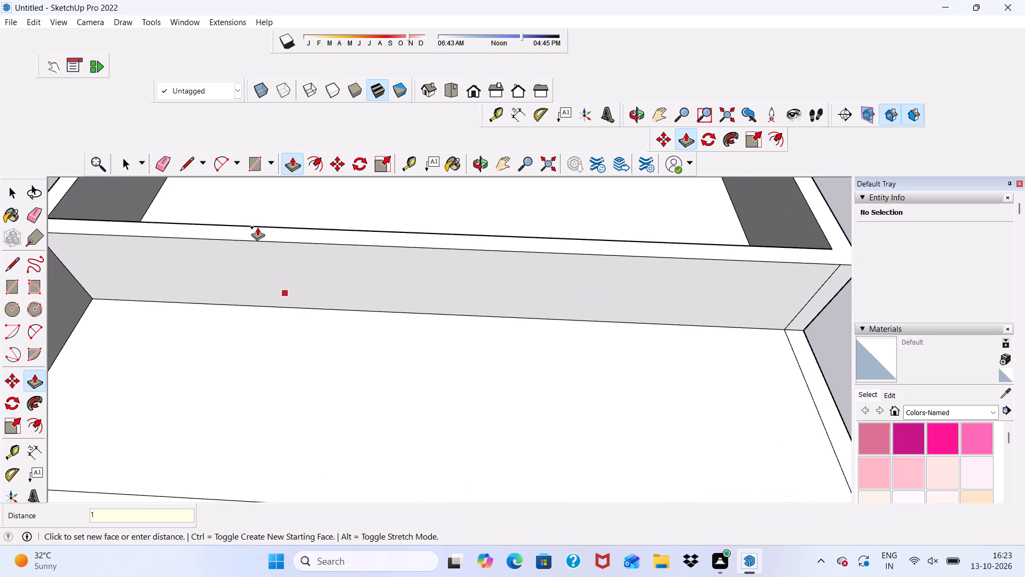
pyautogui.write("0'")
pyautogui.press('Return')
# Examine the raised walls, partition and open front area from several angles and distances.
pyautogui.scroll(-15, 291, 411)
pyautogui.moveTo(382, 370); pyautogui.dragTo(391, 284, button='middle')
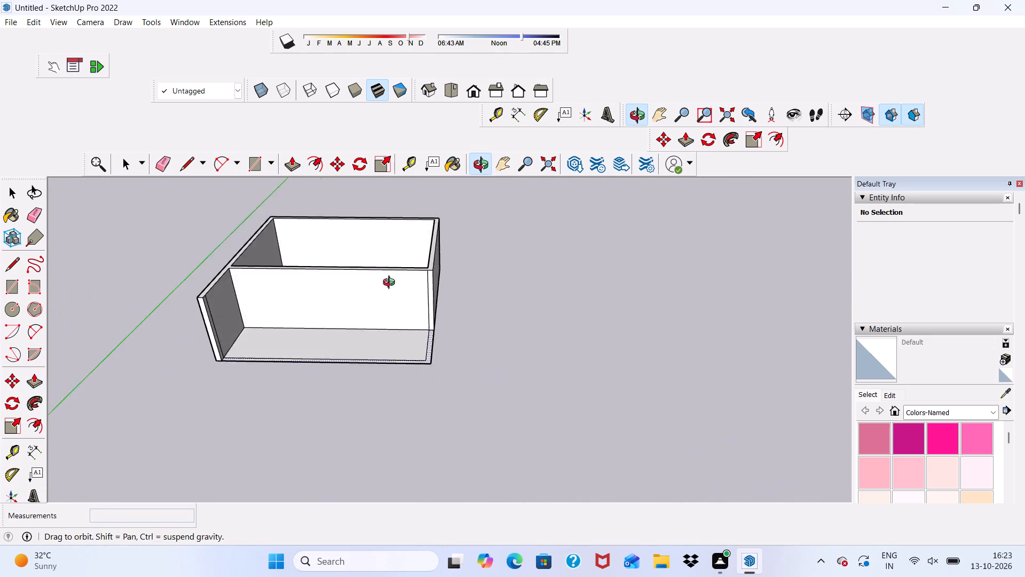
pyautogui.moveTo(391, 284); pyautogui.dragTo(415, 275, button='middle')
pyautogui.scroll(1, 417, 288)
pyautogui.scroll(-6, 446, 326)
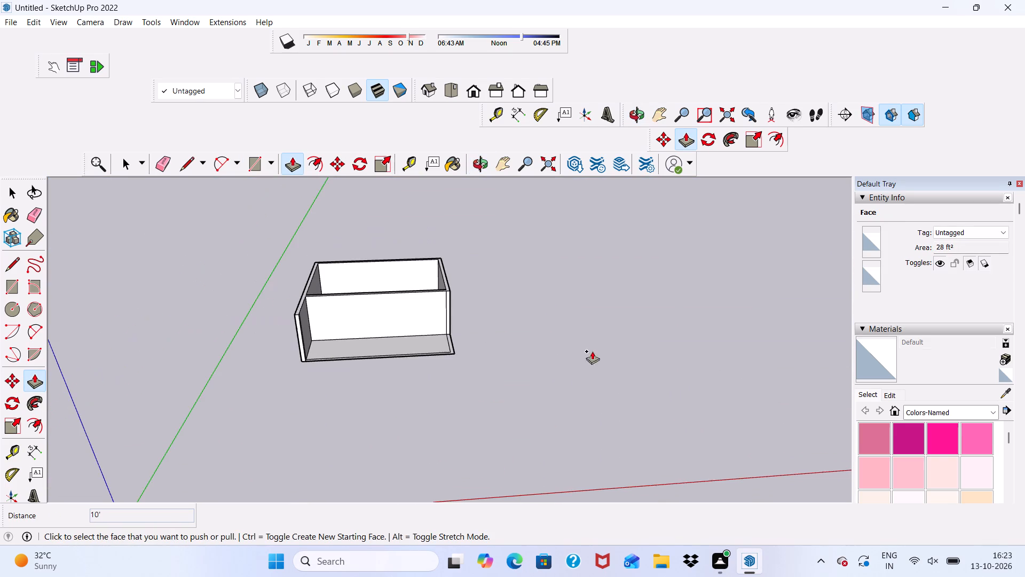
pyautogui.scroll(5, 498, 309)
pyautogui.press('space')
pyautogui.scroll(-12, 413, 311)
pyautogui.scroll(2, 250, 380)
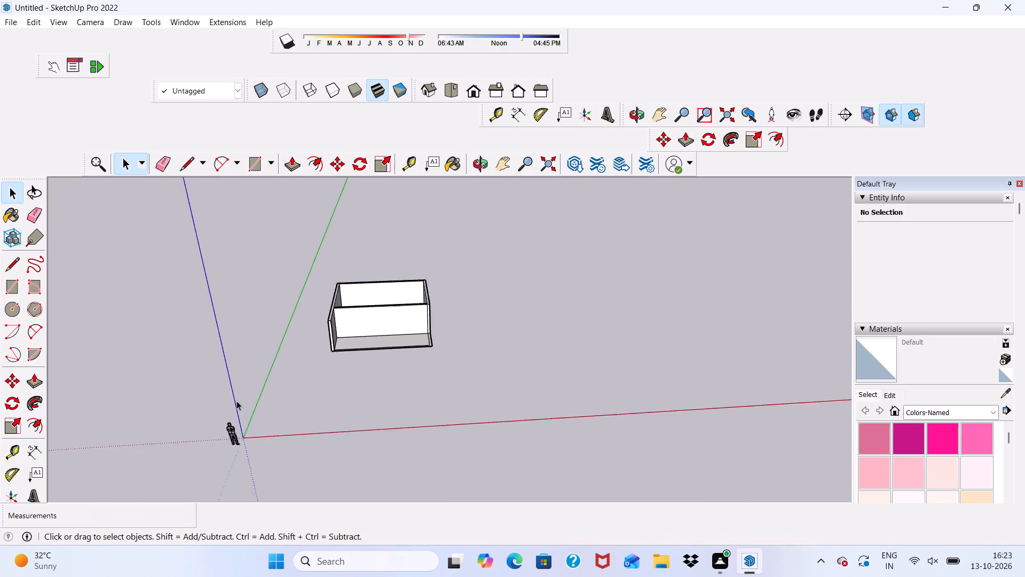
pyautogui.scroll(12, 236, 401)
pyautogui.scroll(-1, 492, 322)
pyautogui.scroll(6, 499, 328)
pyautogui.scroll(-1, 494, 331)
pyautogui.moveTo(494, 331); pyautogui.dragTo(469, 316, button='middle')
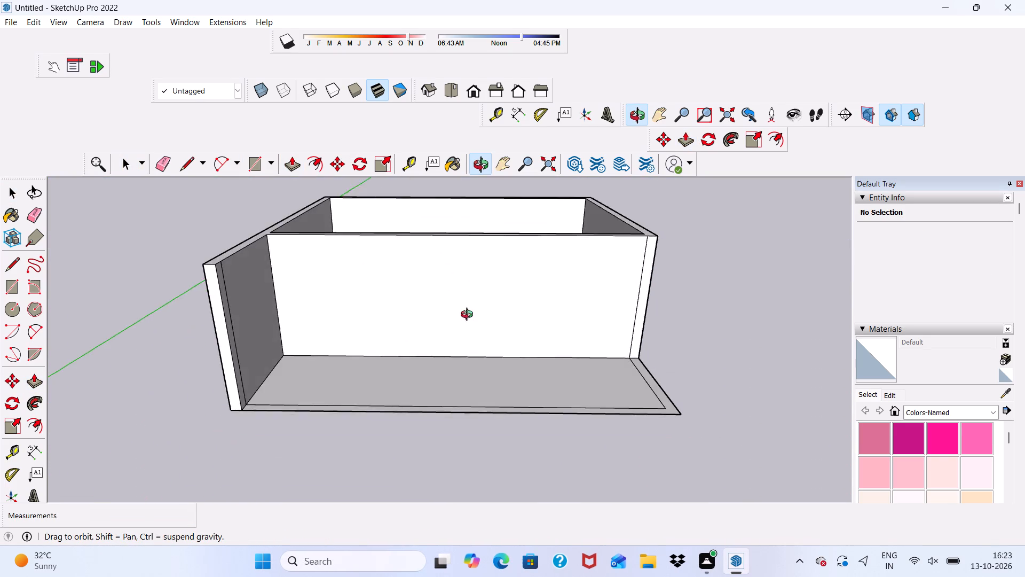
pyautogui.moveTo(469, 316); pyautogui.dragTo(471, 317, button='middle')
pyautogui.scroll(-5, 453, 305)
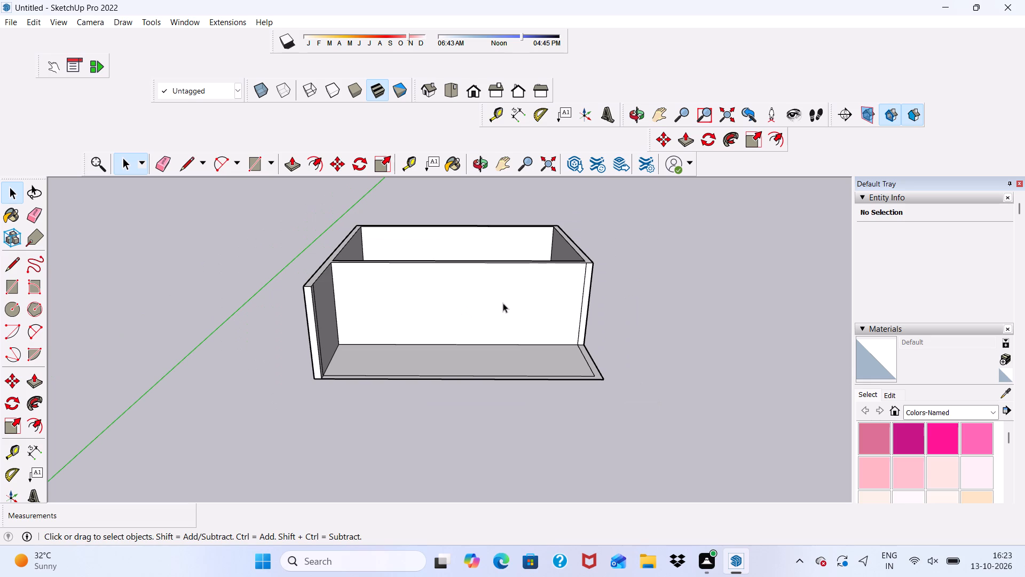
pyautogui.scroll(6, 404, 349)
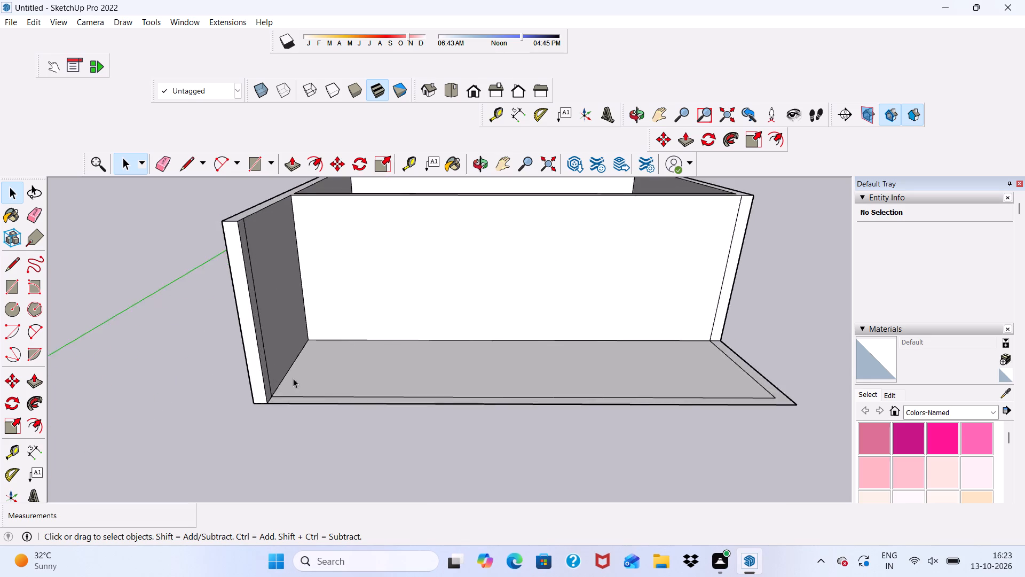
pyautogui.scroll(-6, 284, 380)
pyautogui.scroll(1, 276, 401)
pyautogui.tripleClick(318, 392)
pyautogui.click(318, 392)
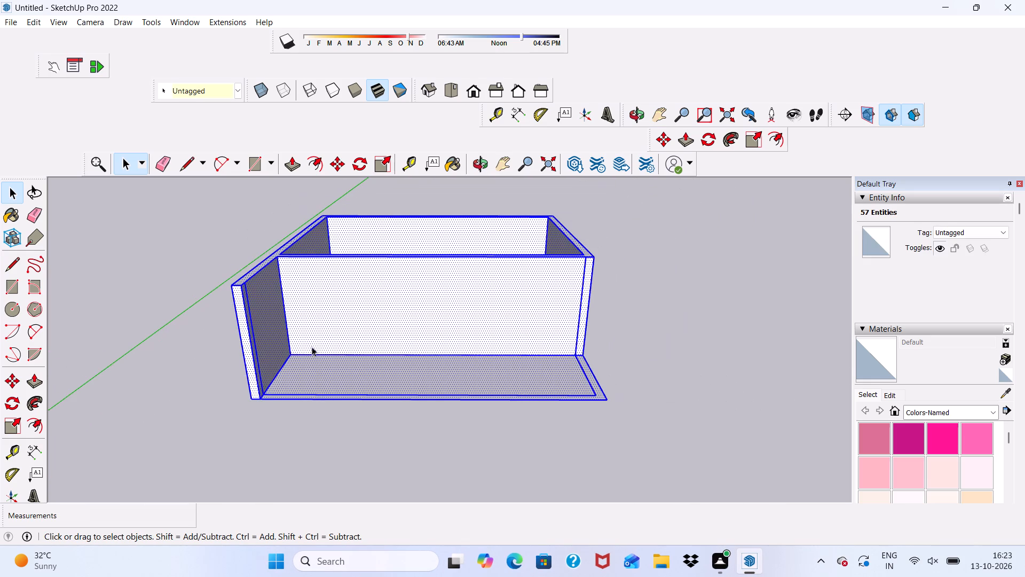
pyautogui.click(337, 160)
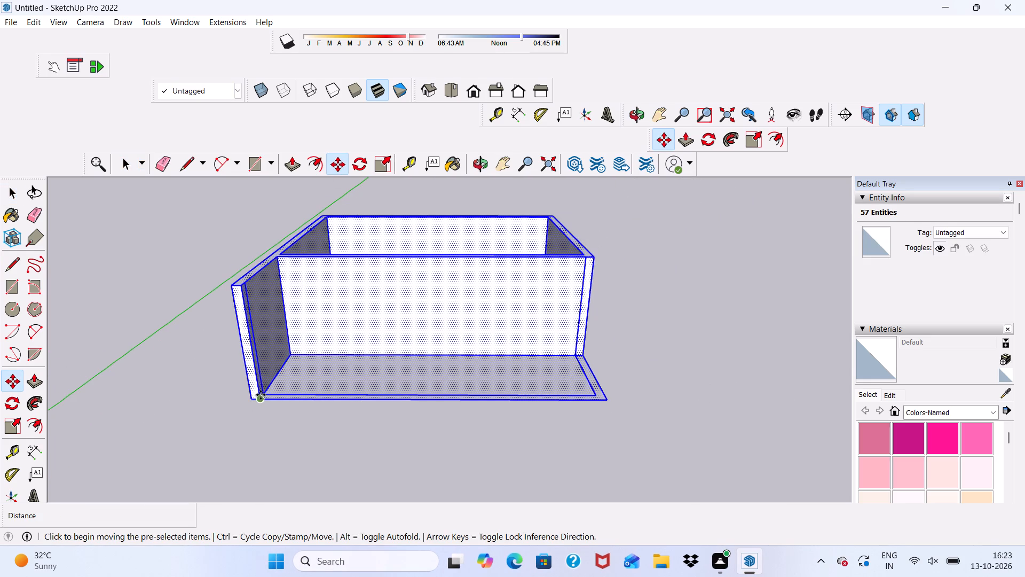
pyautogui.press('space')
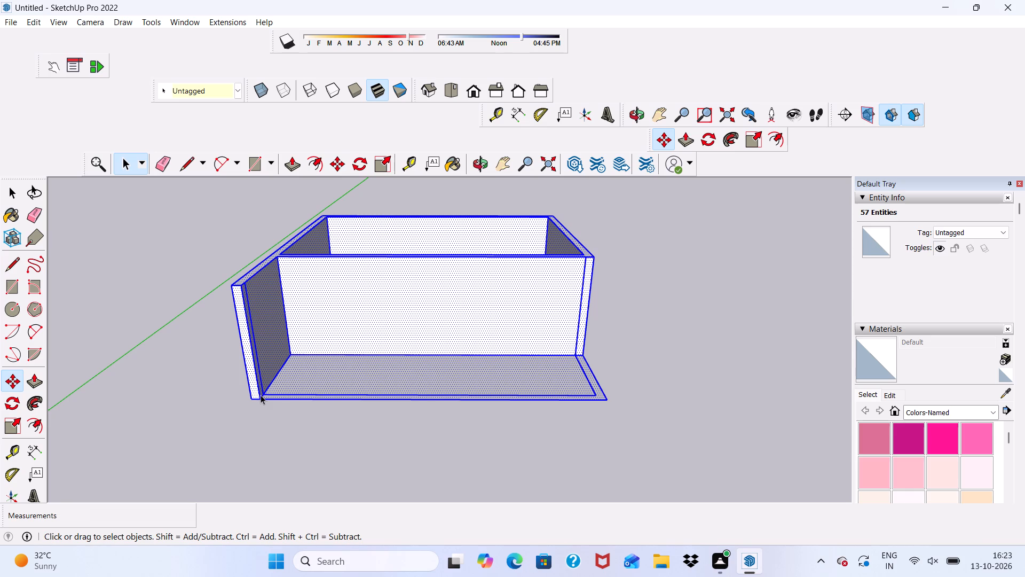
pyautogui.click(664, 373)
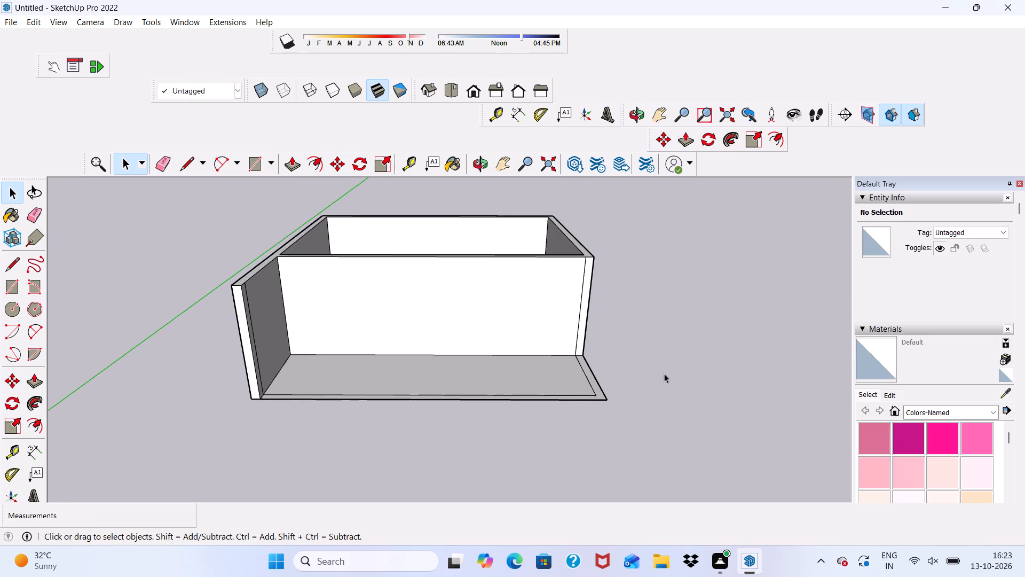
# Draw a rectangle over the rear room from its far-left outer corner to the partition's inner top edge, about 22' 11 11/16" by 20' 5 1/16".
pyautogui.scroll(-3, 665, 373)
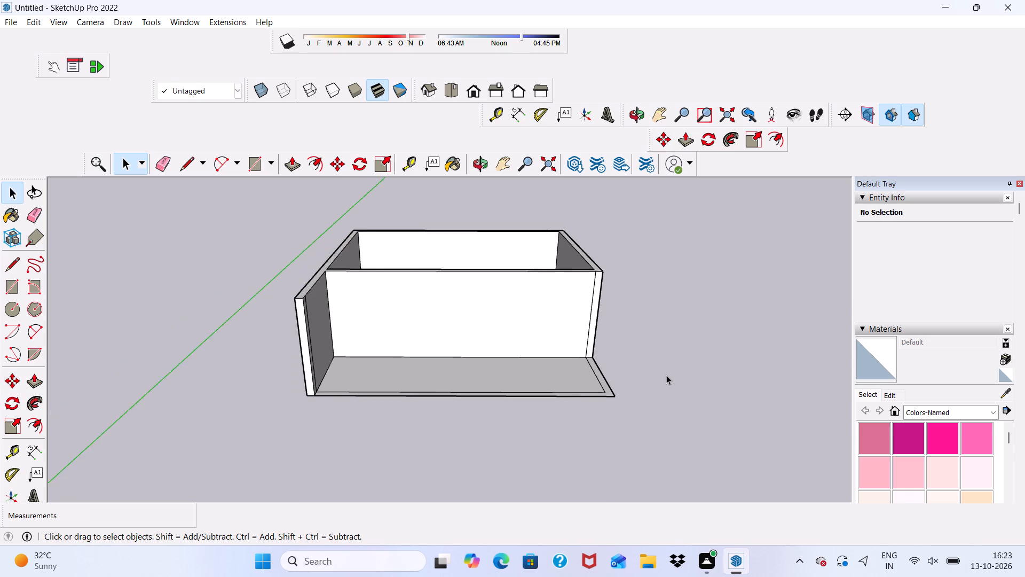
pyautogui.scroll(-2, 666, 375)
pyautogui.scroll(-6, 490, 394)
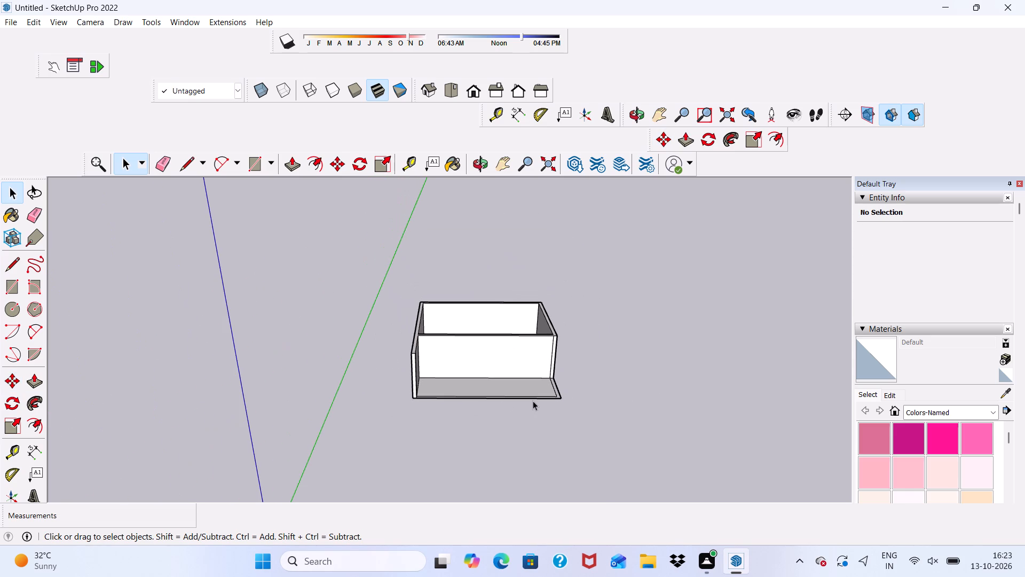
pyautogui.scroll(6, 560, 332)
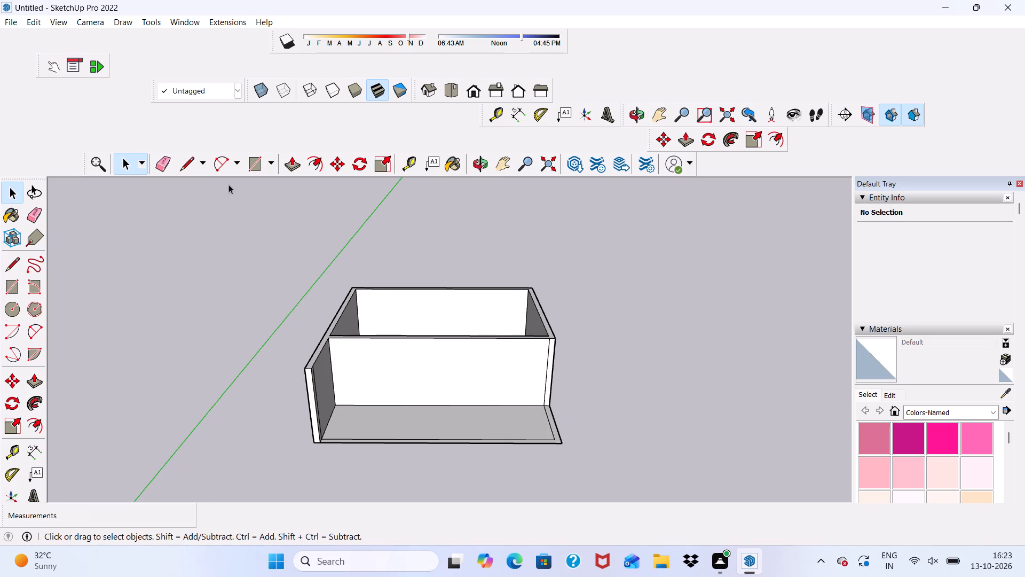
pyautogui.click(248, 161)
pyautogui.scroll(16, 334, 252)
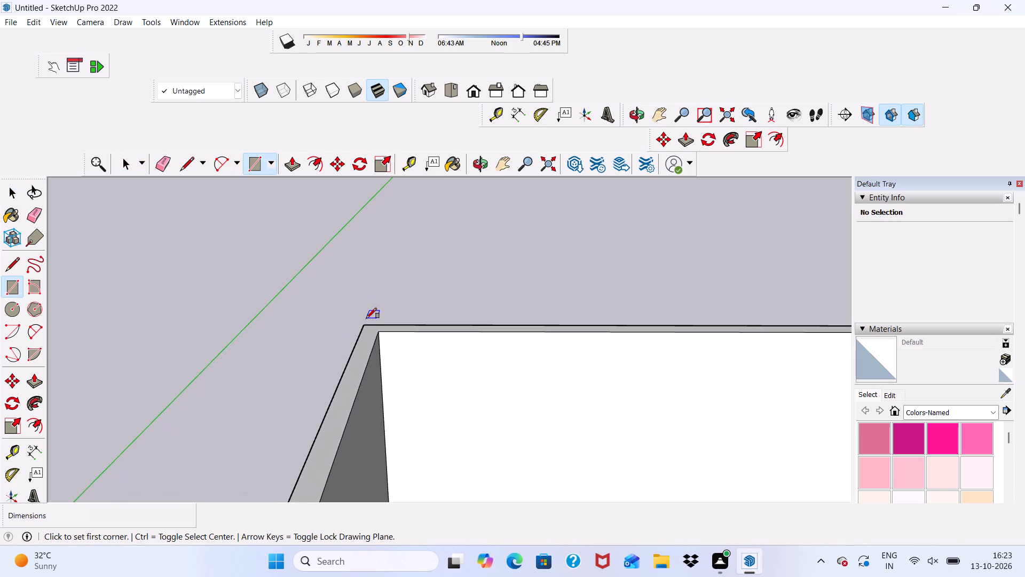
pyautogui.click(364, 324)
pyautogui.scroll(-7, 337, 270)
pyautogui.scroll(-4, 431, 266)
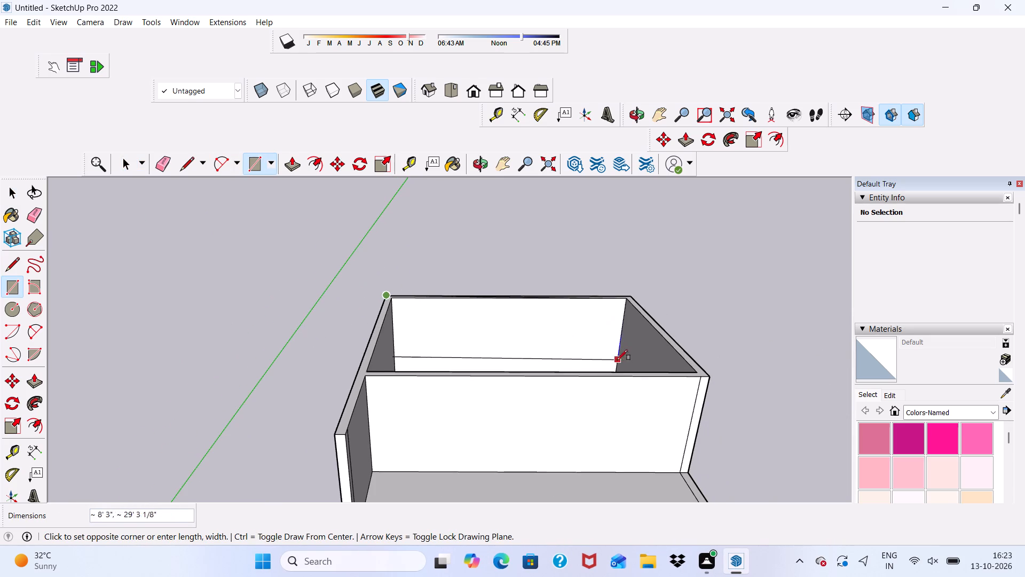
pyautogui.scroll(4, 683, 430)
pyautogui.scroll(3, 711, 362)
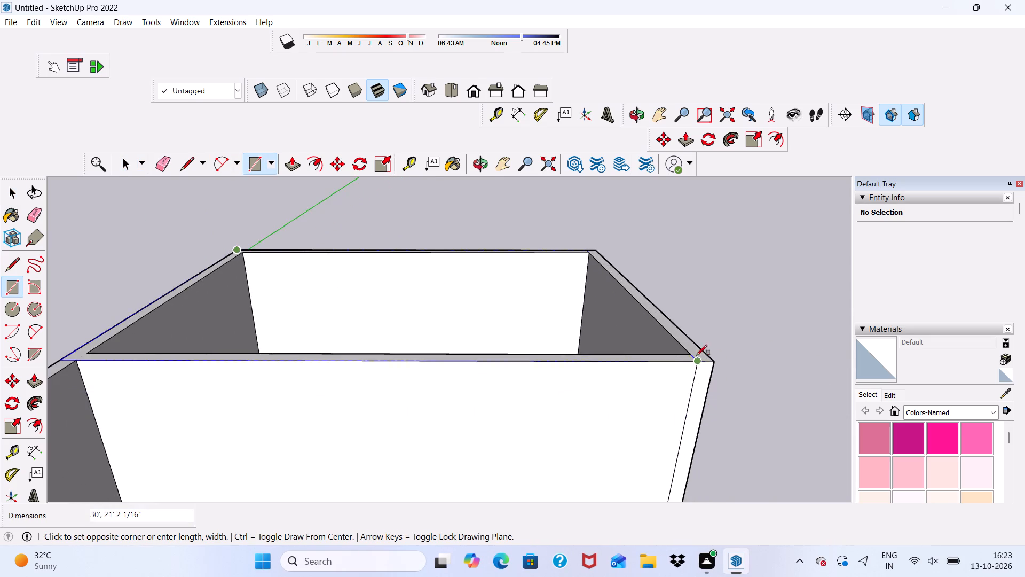
pyautogui.scroll(-5, 695, 355)
pyautogui.scroll(4, 699, 354)
pyautogui.click(563, 357)
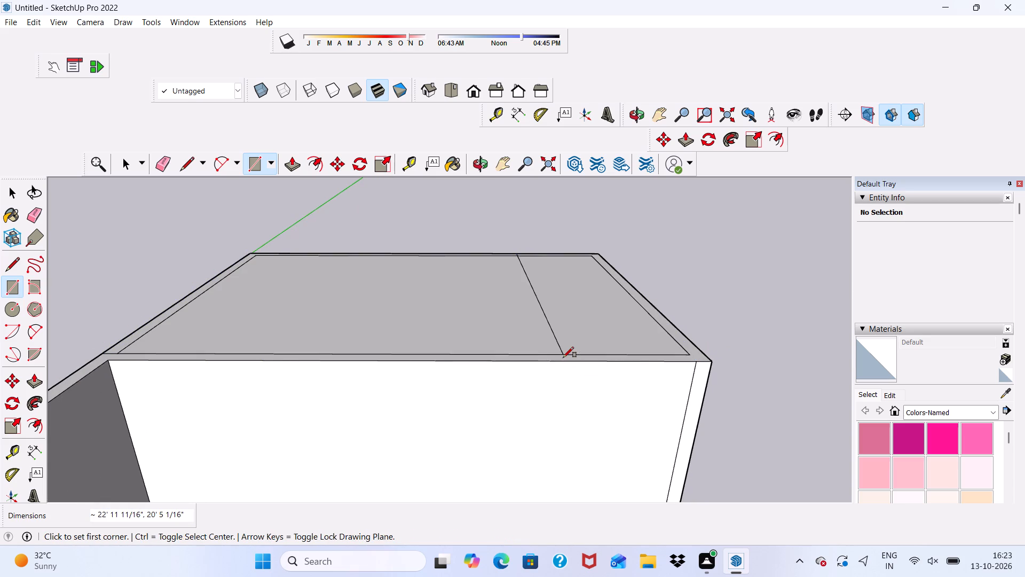
# Erase the leftover rectangle edge crossing the rear room's slab and its short remainder on the far wall's top.
pyautogui.press('space')
pyautogui.click(167, 157)
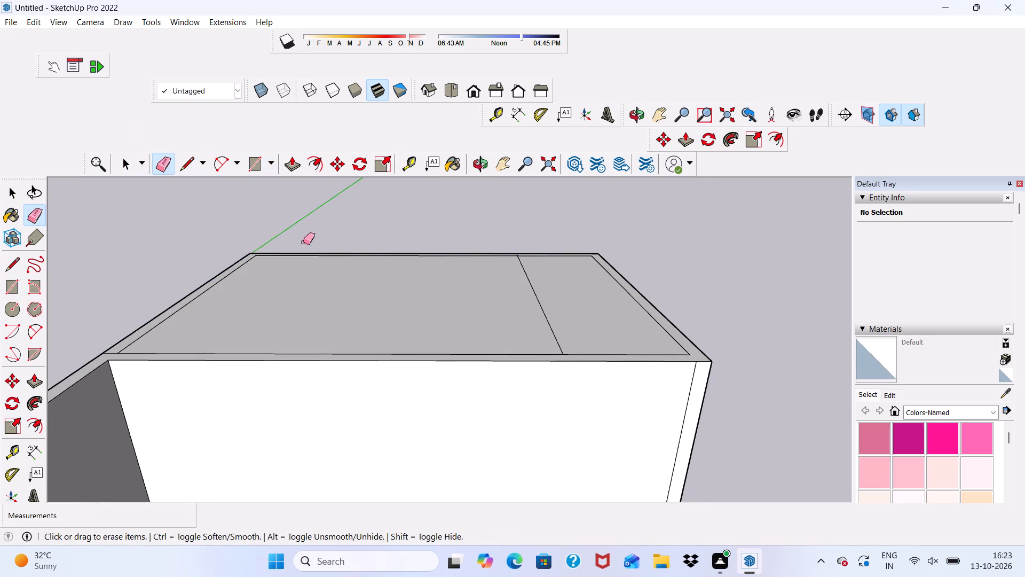
pyautogui.moveTo(547, 307); pyautogui.dragTo(542, 311)
pyautogui.scroll(-7, 545, 294)
pyautogui.moveTo(553, 347); pyautogui.dragTo(526, 431, button='middle')
pyautogui.scroll(3, 551, 217)
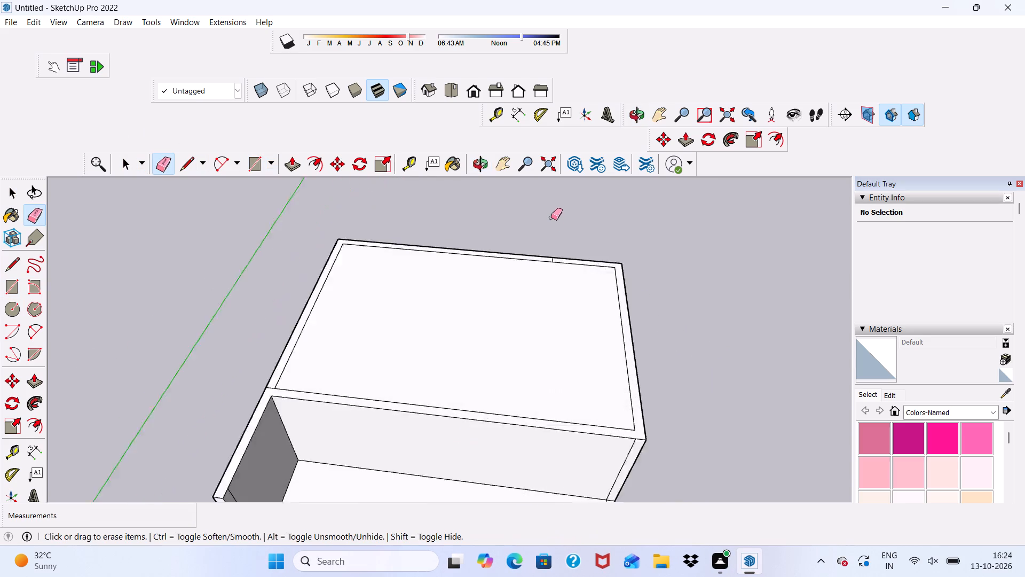
pyautogui.scroll(11, 551, 217)
pyautogui.click(554, 306)
pyautogui.click(557, 306)
pyautogui.scroll(-7, 549, 271)
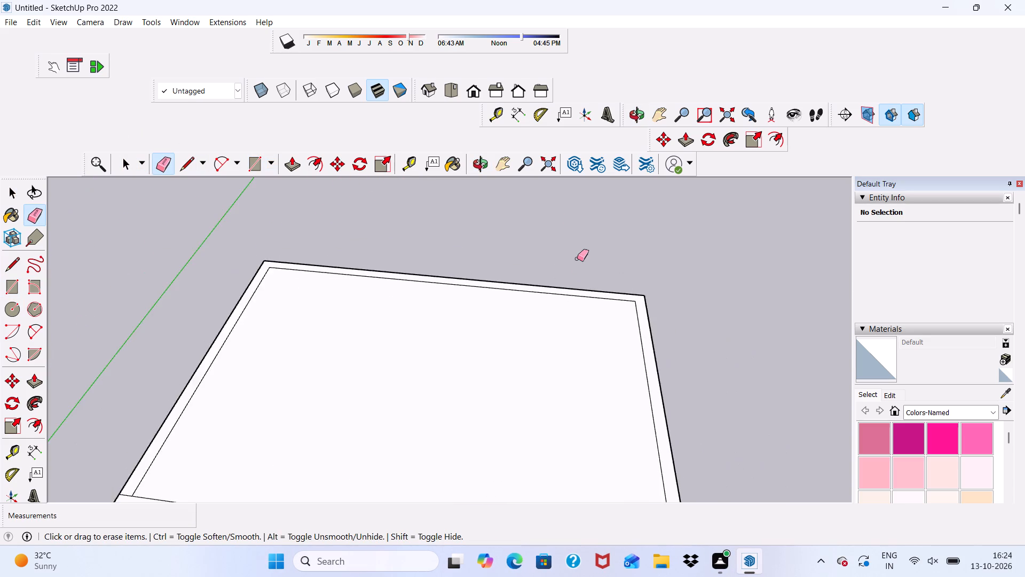
# Erase the leftover short edges across the left wall's top at the partition junction, merging the wall-top faces.
pyautogui.scroll(-5, 604, 307)
pyautogui.scroll(-3, 323, 368)
pyautogui.scroll(6, 343, 411)
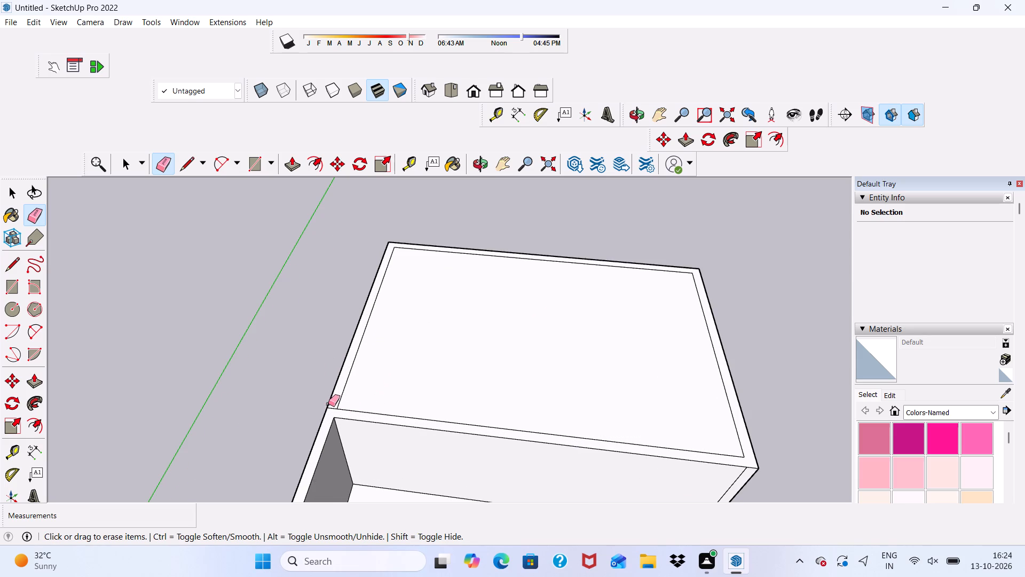
pyautogui.click(332, 406)
pyautogui.click(328, 408)
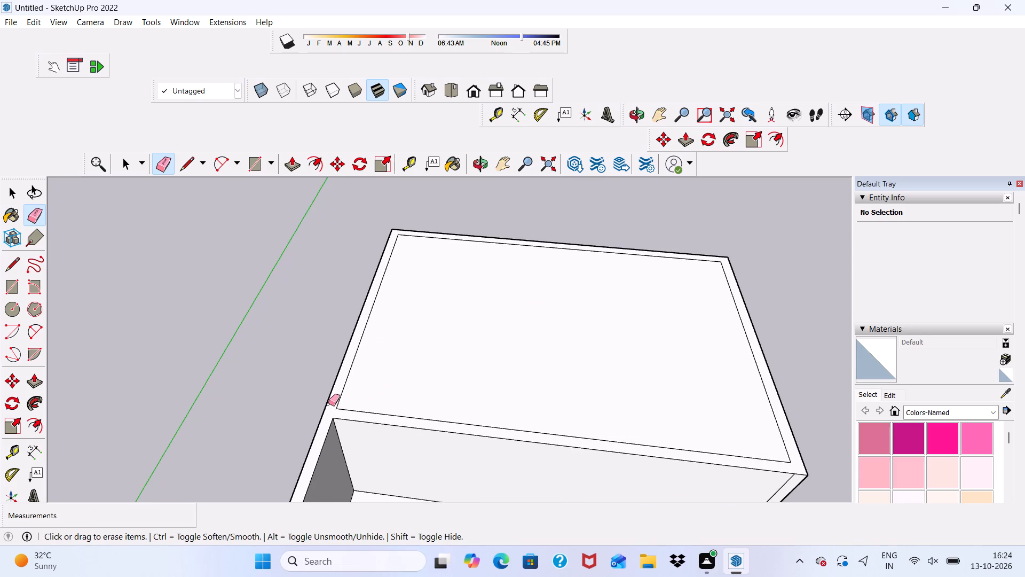
pyautogui.scroll(-7, 376, 325)
pyautogui.moveTo(442, 362); pyautogui.dragTo(411, 320, button='middle')
pyautogui.press('space')
# Extrude the connected wall-top face, including the partition, up another 10' to form the upper storey walls.
pyautogui.scroll(5, 392, 347)
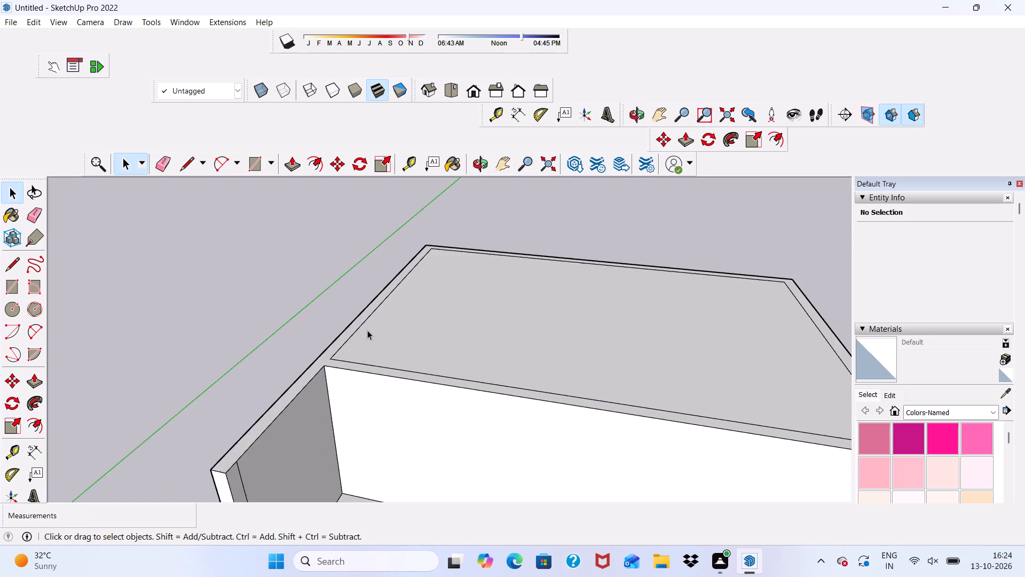
pyautogui.scroll(14, 367, 330)
pyautogui.click(291, 386)
pyautogui.scroll(-11, 306, 344)
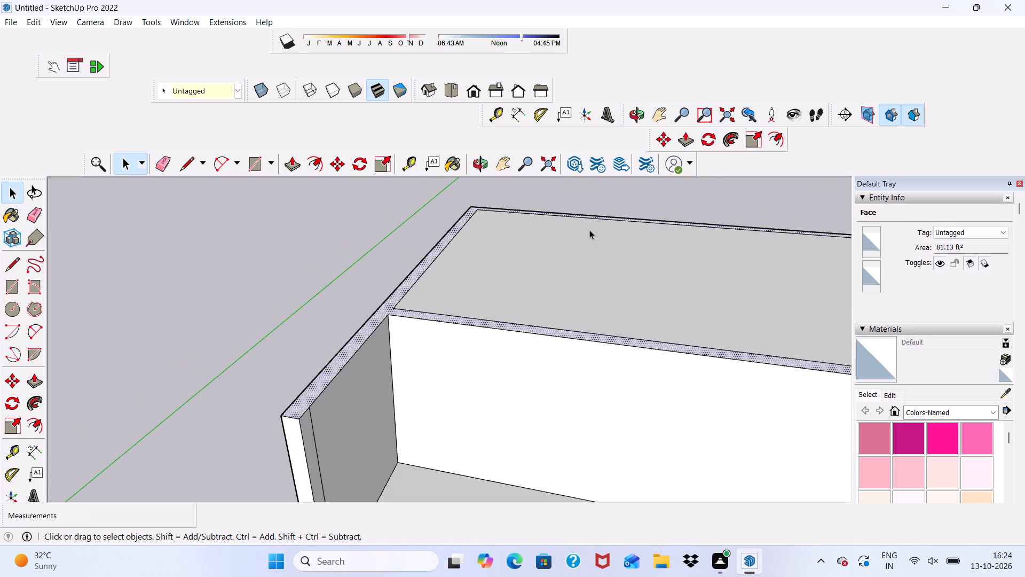
pyautogui.scroll(-1, 587, 234)
pyautogui.click(295, 163)
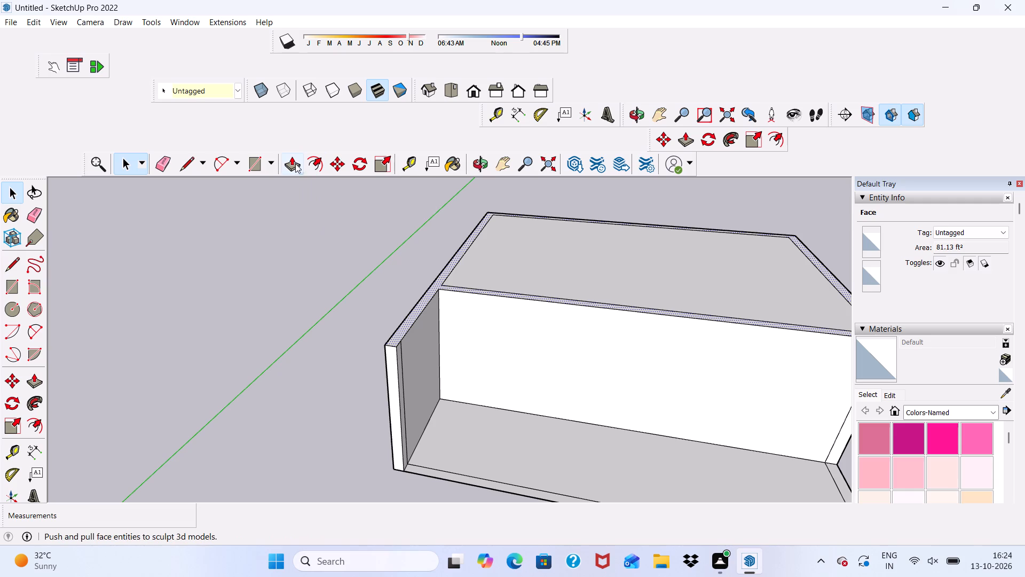
pyautogui.scroll(4, 398, 299)
pyautogui.scroll(-1, 398, 344)
pyautogui.click(398, 355)
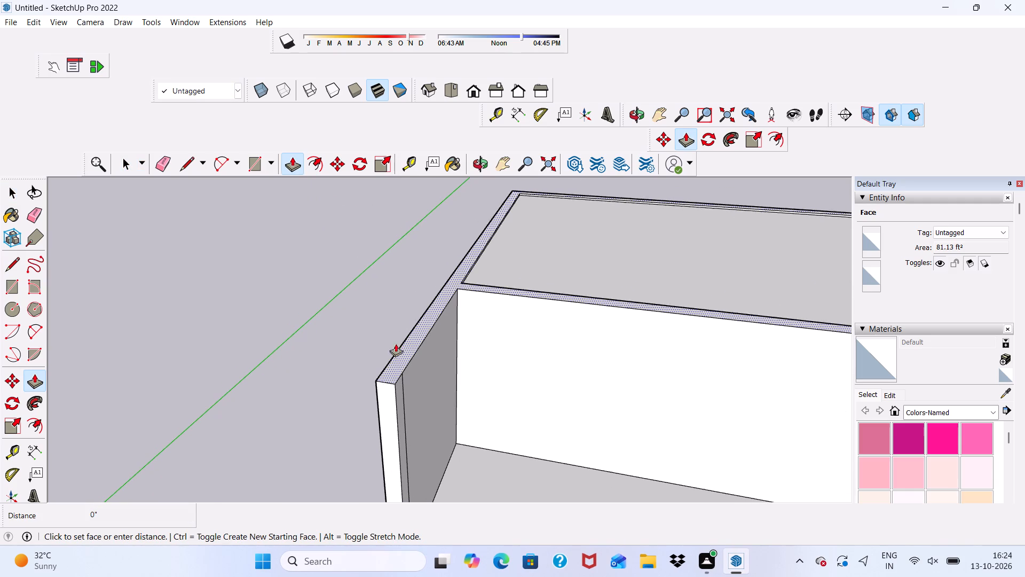
pyautogui.write("10'")
pyautogui.press('Return')
pyautogui.scroll(-6, 401, 271)
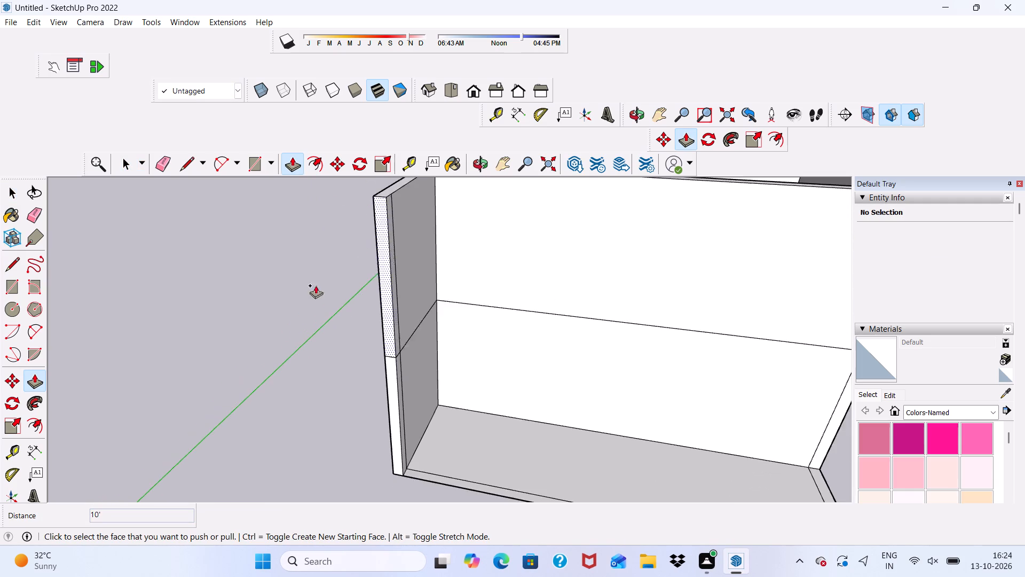
pyautogui.scroll(-7, 316, 285)
pyautogui.moveTo(458, 330); pyautogui.dragTo(447, 294, button='middle')
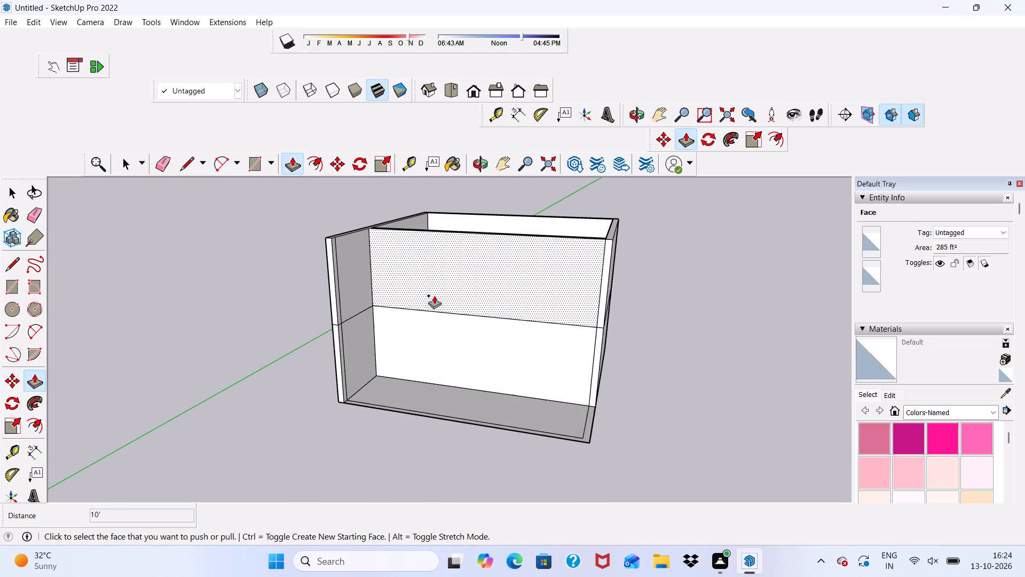
pyautogui.press('space')
# Draw a thin 29' 3" long rectangle on the partition's front face, just above the upper floor line and reaching the outer right edge.
pyautogui.scroll(6, 393, 412)
pyautogui.scroll(-4, 346, 317)
pyautogui.moveTo(322, 277); pyautogui.dragTo(324, 277, button='middle')
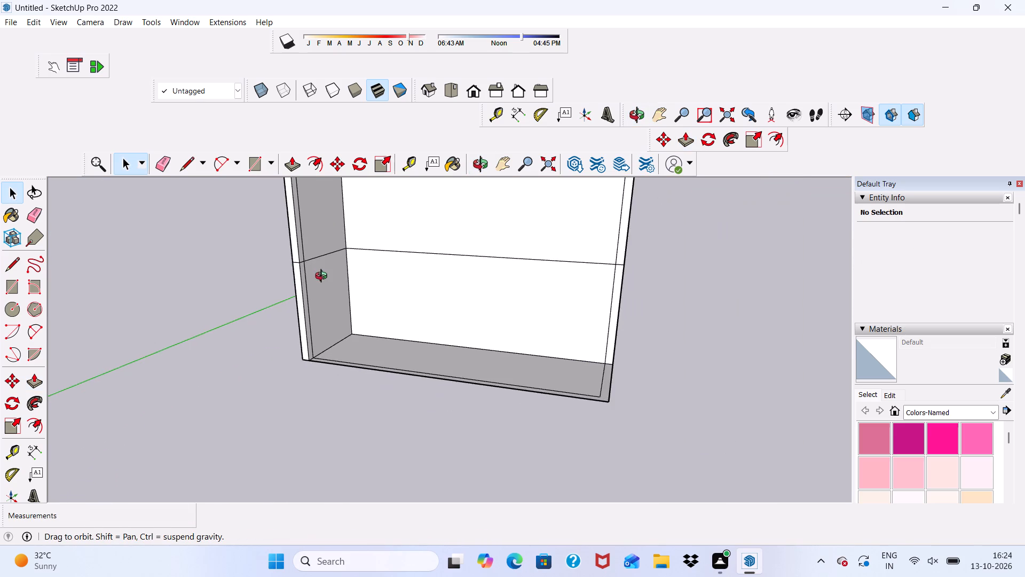
pyautogui.moveTo(324, 277); pyautogui.dragTo(341, 295, button='middle')
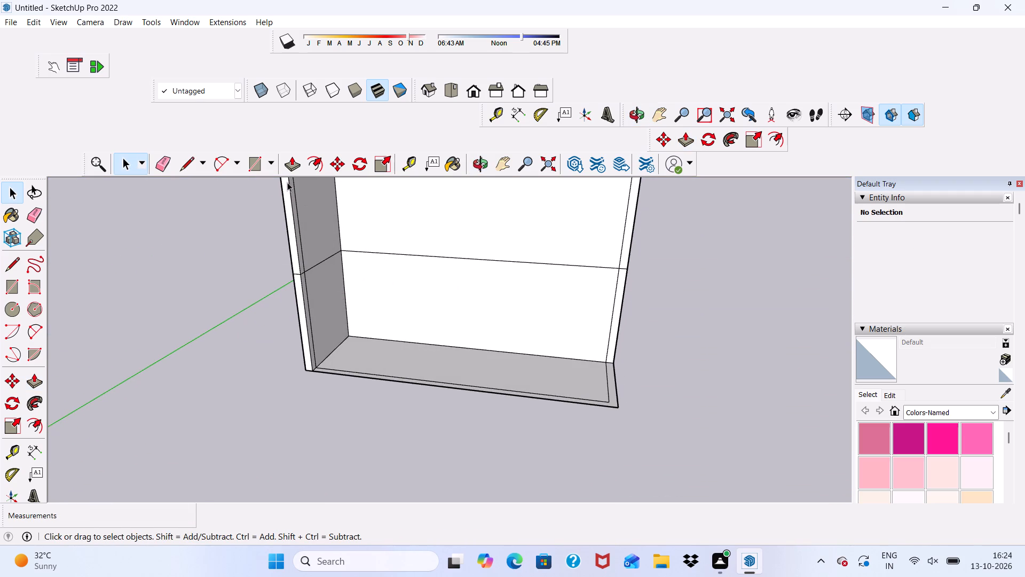
pyautogui.click(251, 161)
pyautogui.scroll(4, 399, 287)
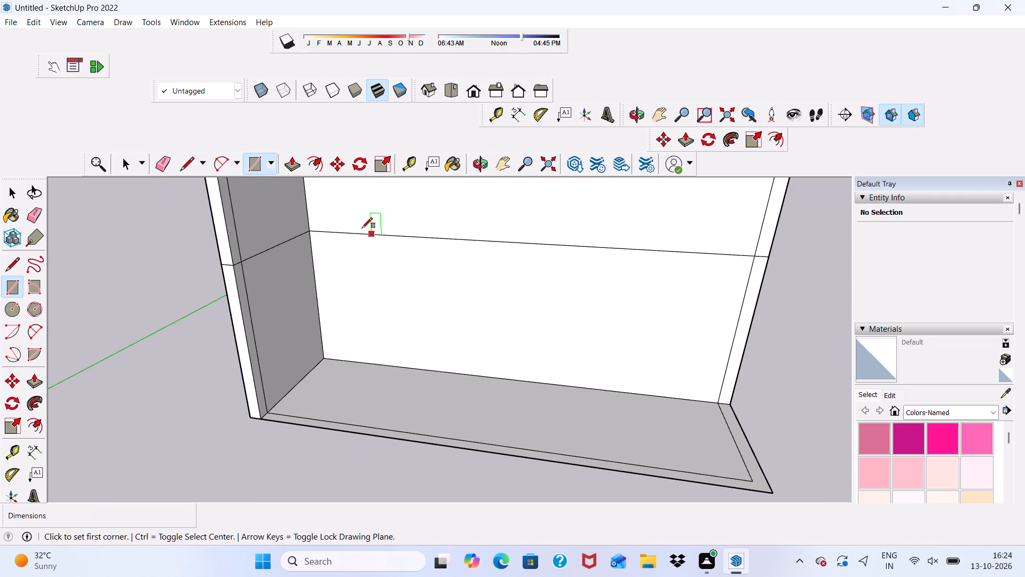
pyautogui.click(311, 229)
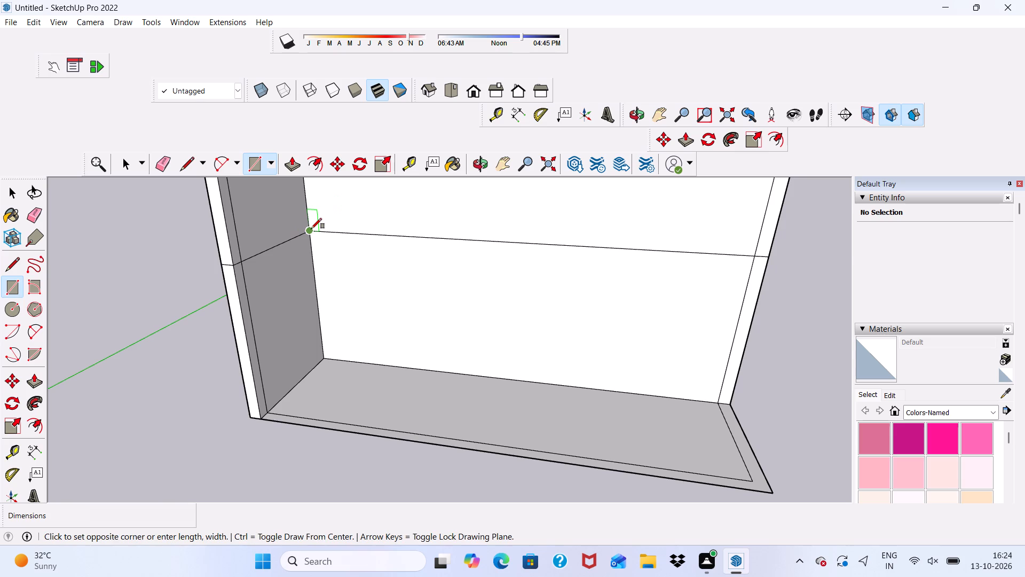
pyautogui.scroll(-2, 558, 232)
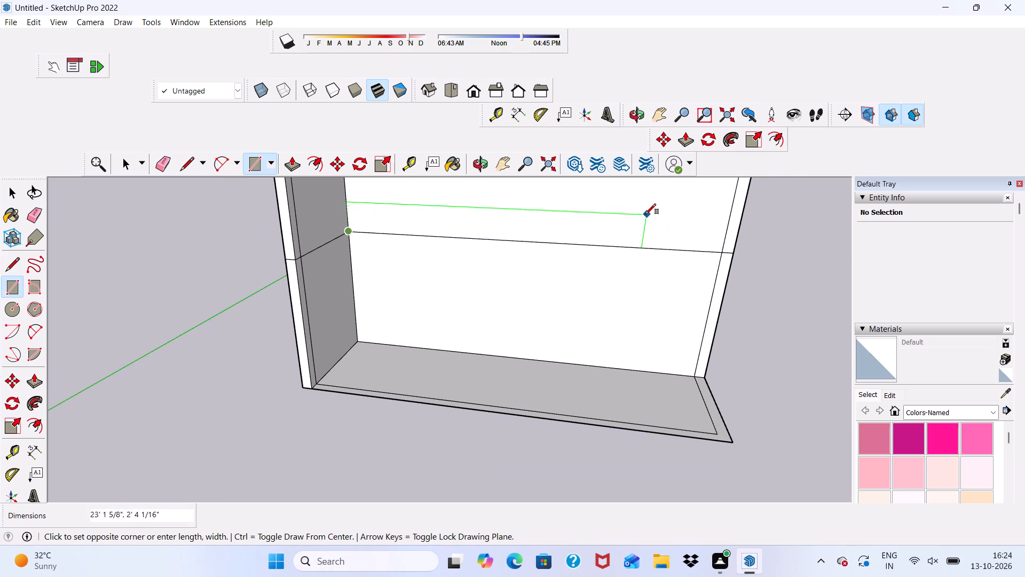
pyautogui.click(734, 242)
pyautogui.press('space')
pyautogui.scroll(3, 690, 260)
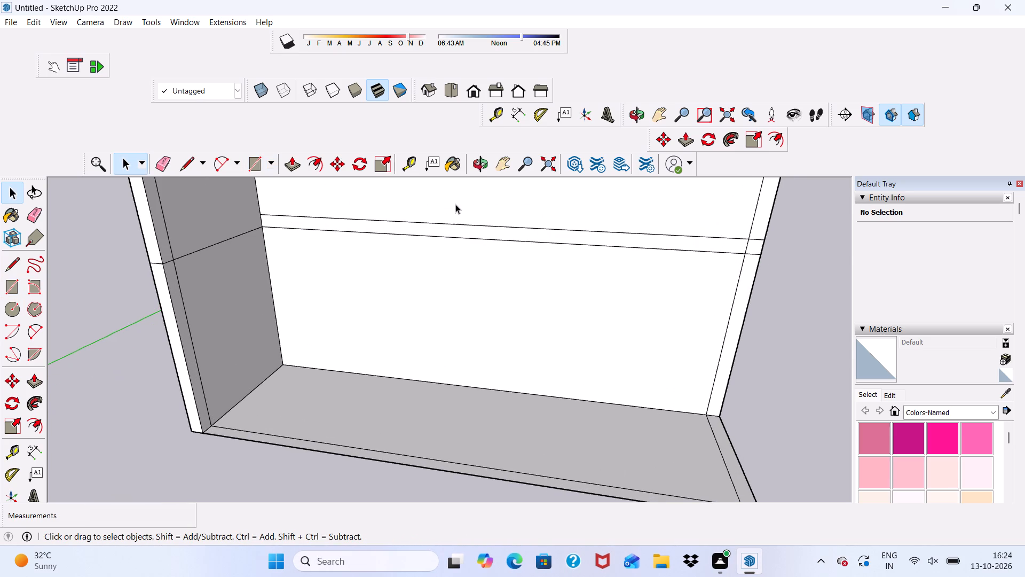
# Extrude the thin strip on the partition forward 8' 15/16" to form a slab over the front area.
pyautogui.click(441, 229)
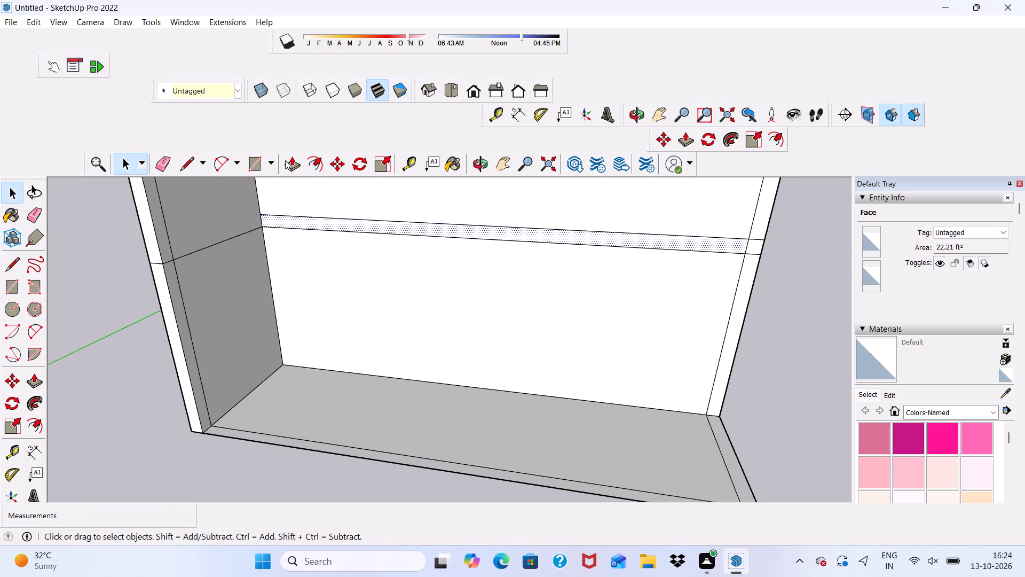
pyautogui.click(287, 161)
pyautogui.click(317, 222)
pyautogui.scroll(-3, 267, 310)
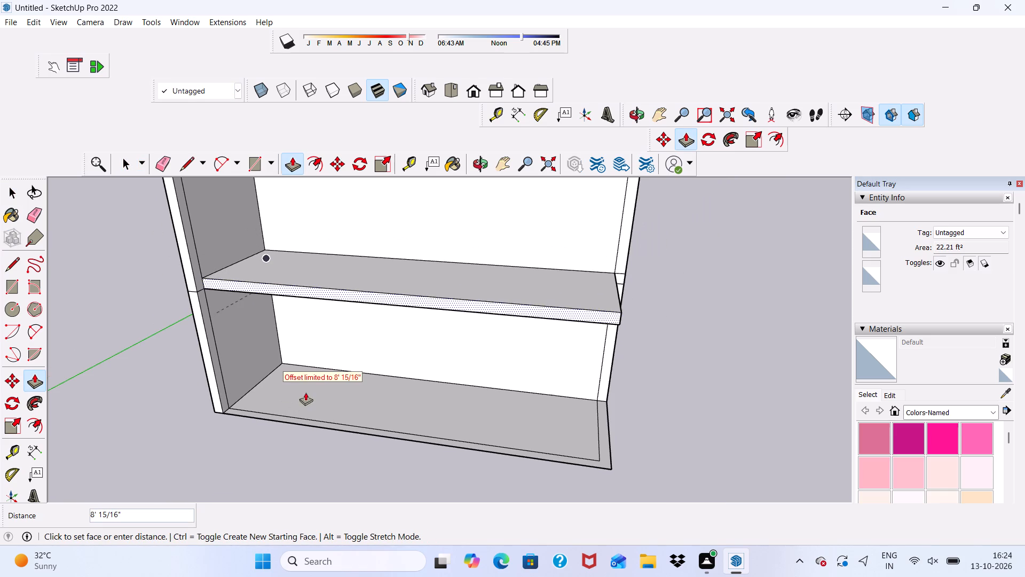
pyautogui.click(311, 424)
# Extend the slab's front face another 9" so it lines up with the left wall's outer front edge.
pyautogui.scroll(-4, 299, 389)
pyautogui.moveTo(296, 387); pyautogui.dragTo(178, 367, button='middle')
pyautogui.scroll(6, 323, 295)
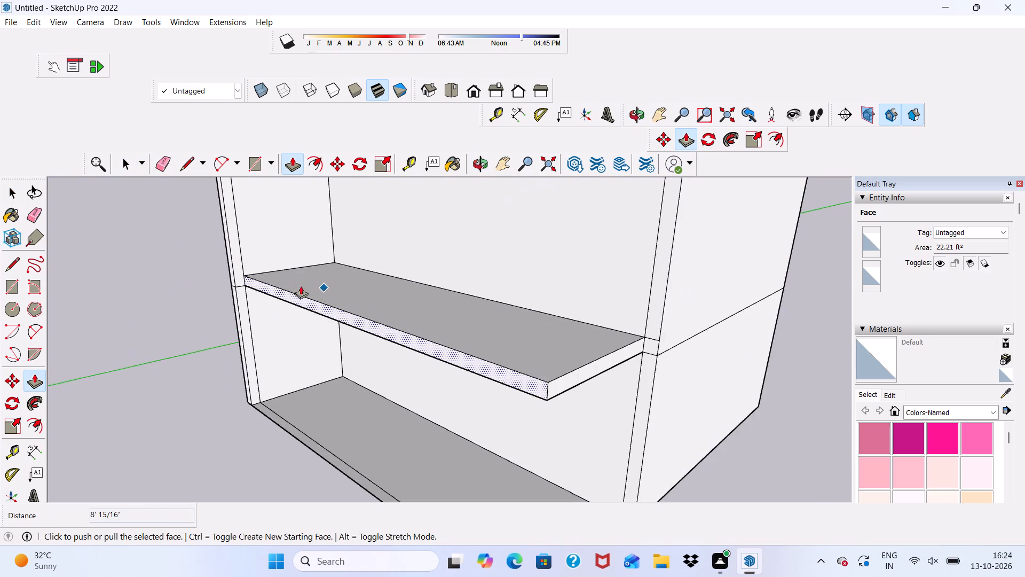
pyautogui.scroll(4, 234, 286)
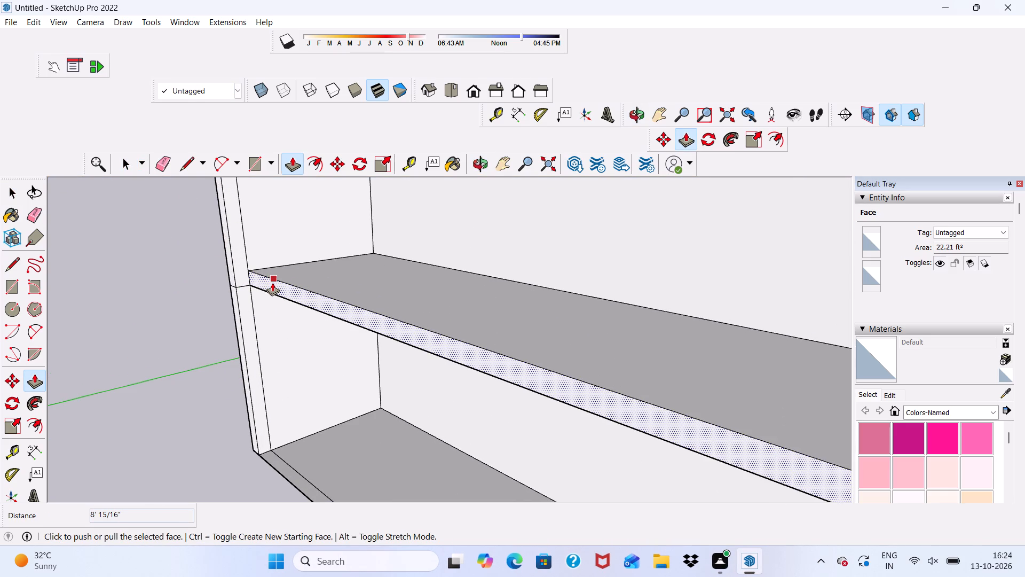
pyautogui.click(327, 299)
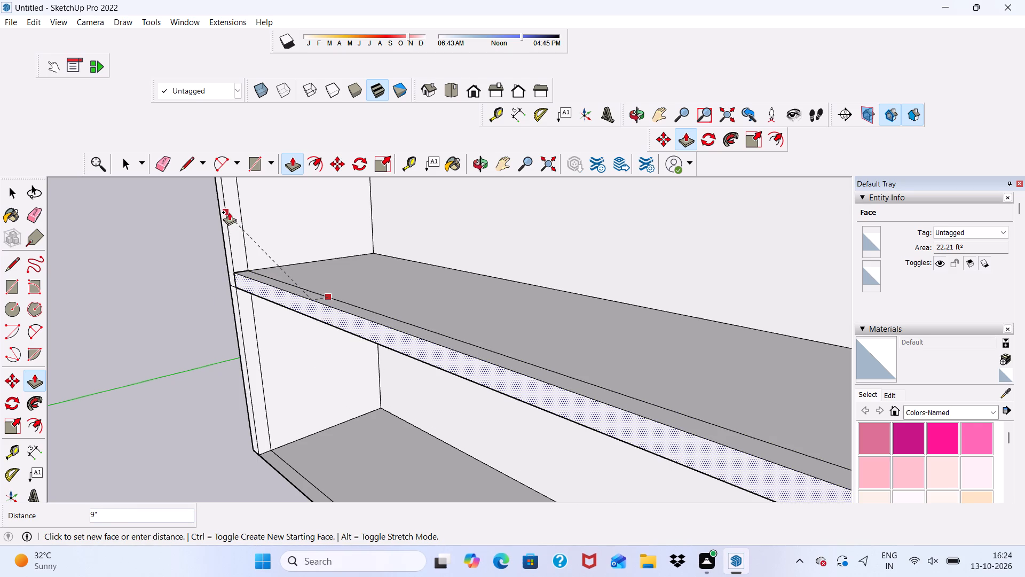
pyautogui.click(229, 212)
pyautogui.scroll(-3, 316, 320)
pyautogui.moveTo(415, 390); pyautogui.dragTo(517, 438, button='middle')
pyautogui.press('space')
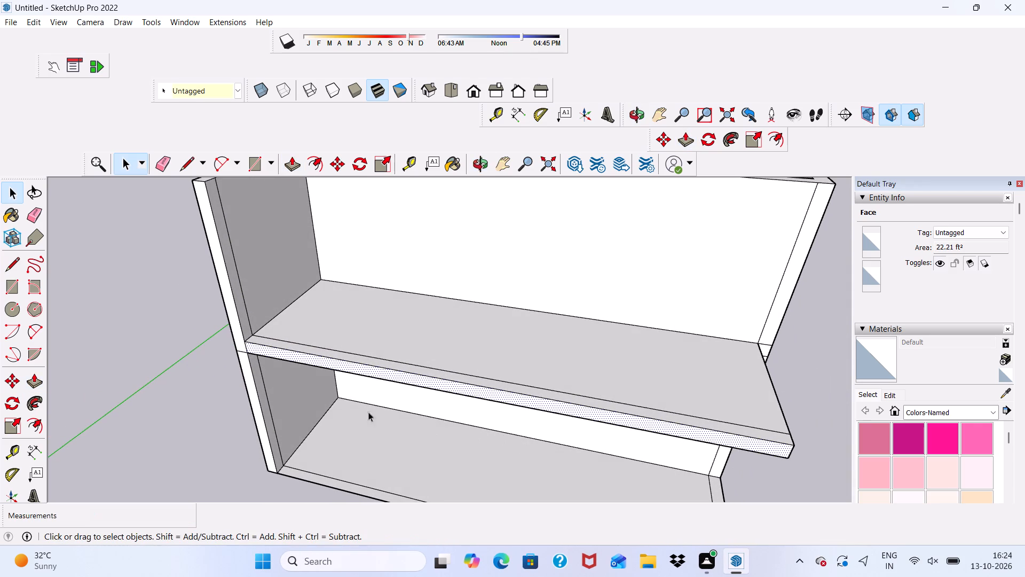
# Erase the leftover seam lines along the slab's top face and on the upper-storey left wall's inner face.
pyautogui.click(167, 161)
pyautogui.scroll(3, 284, 307)
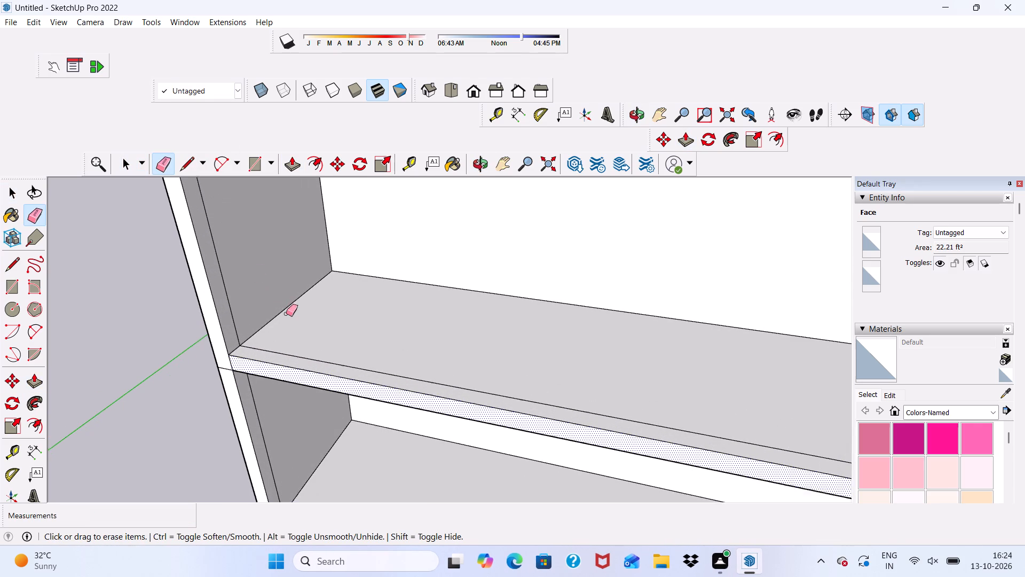
pyautogui.scroll(2, 286, 314)
pyautogui.moveTo(279, 365); pyautogui.dragTo(282, 358)
pyautogui.click(282, 357)
pyautogui.moveTo(210, 264); pyautogui.dragTo(209, 264)
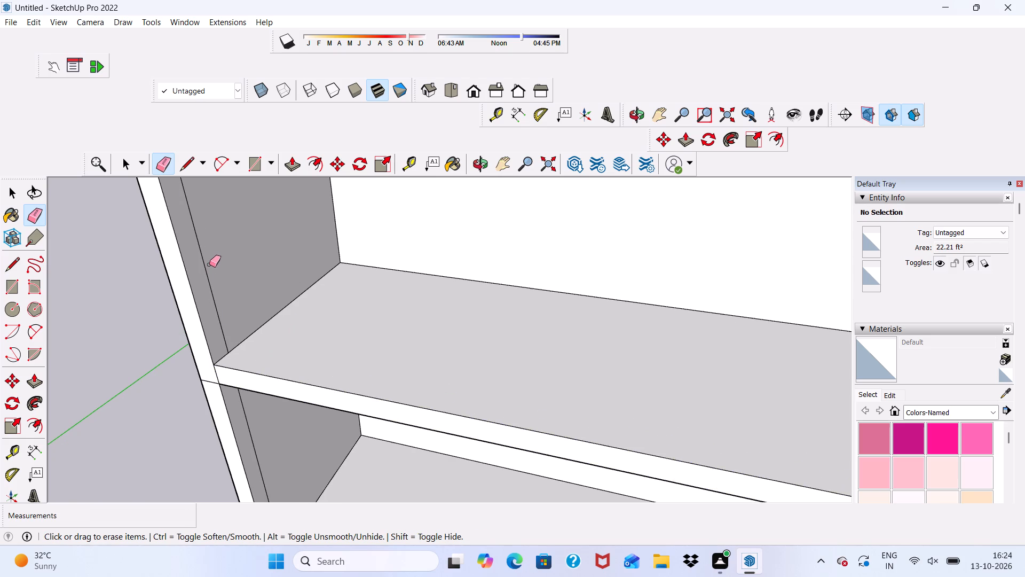
pyautogui.moveTo(209, 264); pyautogui.dragTo(204, 270)
pyautogui.scroll(-3, 202, 285)
pyautogui.scroll(6, 199, 368)
pyautogui.moveTo(213, 352); pyautogui.dragTo(214, 362)
# Erase the leftover seam lines on the lower-storey left wall's inner face and along the slab's underside.
pyautogui.scroll(-4, 246, 396)
pyautogui.moveTo(282, 387); pyautogui.dragTo(285, 352, button='middle')
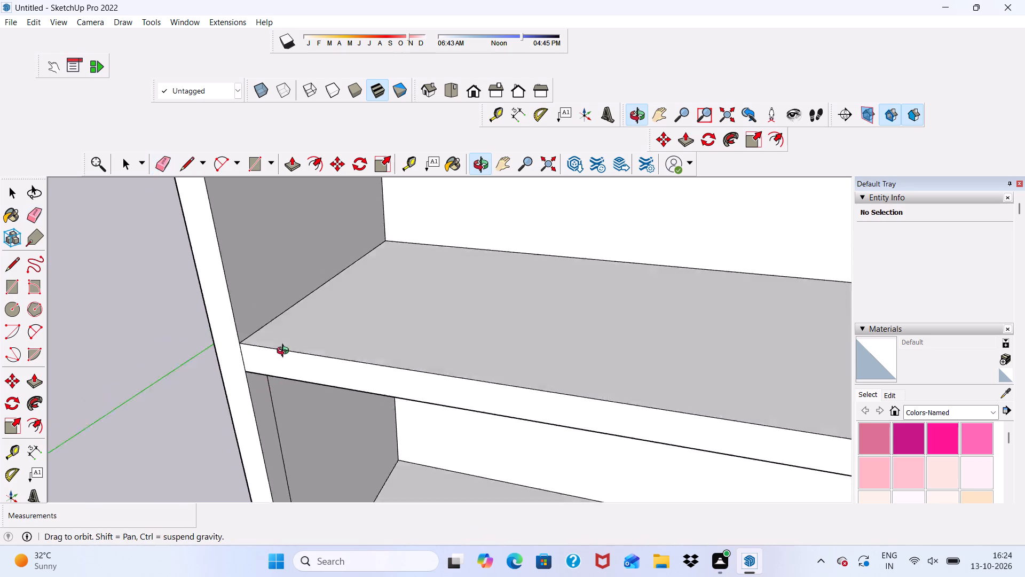
pyautogui.moveTo(285, 352); pyautogui.dragTo(254, 239, button='middle')
pyautogui.click(265, 345)
pyautogui.moveTo(336, 295); pyautogui.dragTo(384, 215, button='middle')
pyautogui.moveTo(382, 245); pyautogui.dragTo(383, 258)
# Erase the vertical seam lines near the right end of the partition's front face on both storeys.
pyautogui.scroll(-9, 321, 246)
pyautogui.moveTo(559, 310); pyautogui.dragTo(589, 386, button='middle')
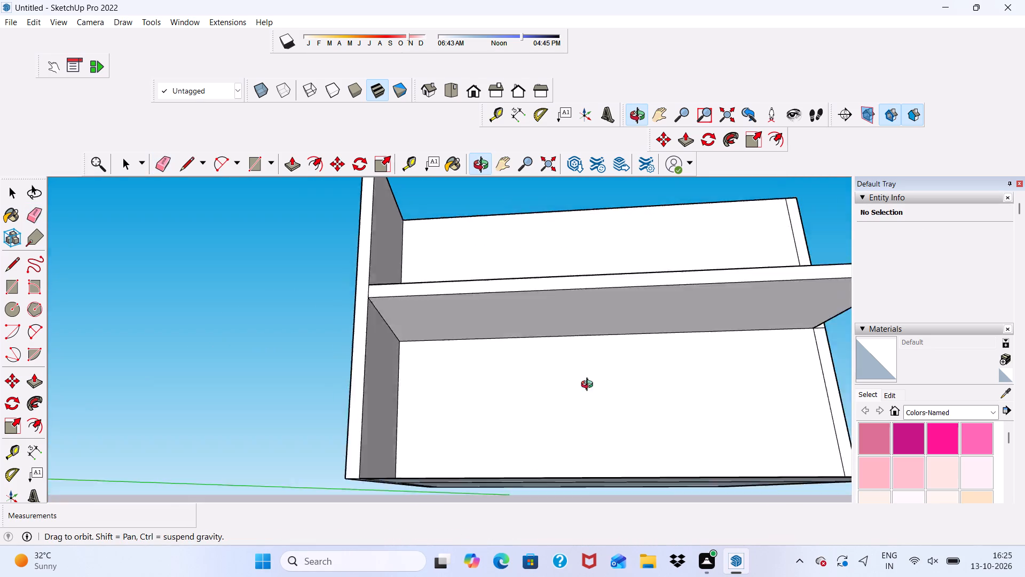
pyautogui.moveTo(589, 386); pyautogui.dragTo(595, 443, button='middle')
pyautogui.scroll(-6, 622, 338)
pyautogui.scroll(10, 743, 377)
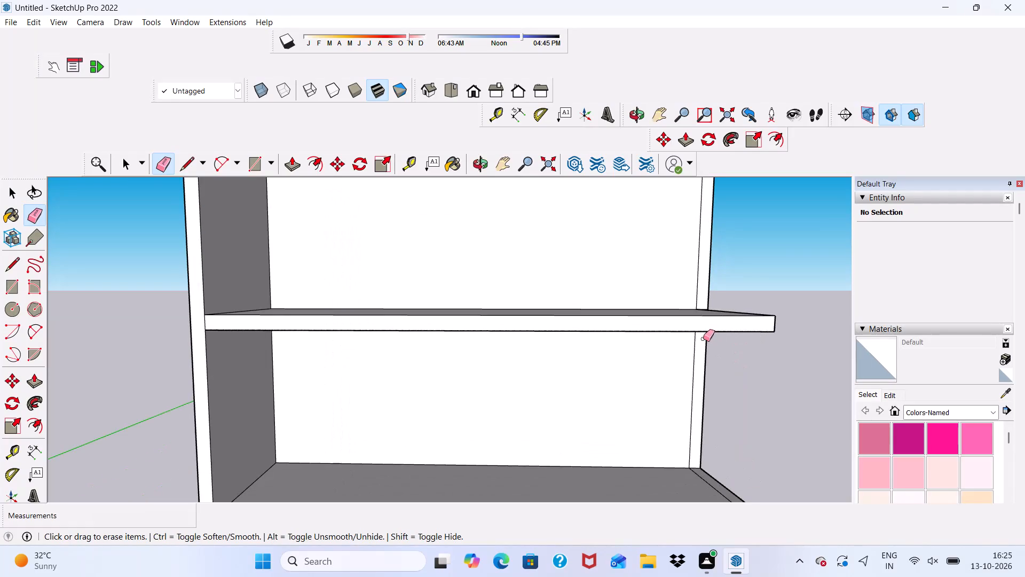
pyautogui.moveTo(695, 344); pyautogui.dragTo(691, 350)
pyautogui.scroll(-6, 631, 290)
pyautogui.scroll(1, 701, 368)
pyautogui.moveTo(698, 377); pyautogui.dragTo(649, 414, button='middle')
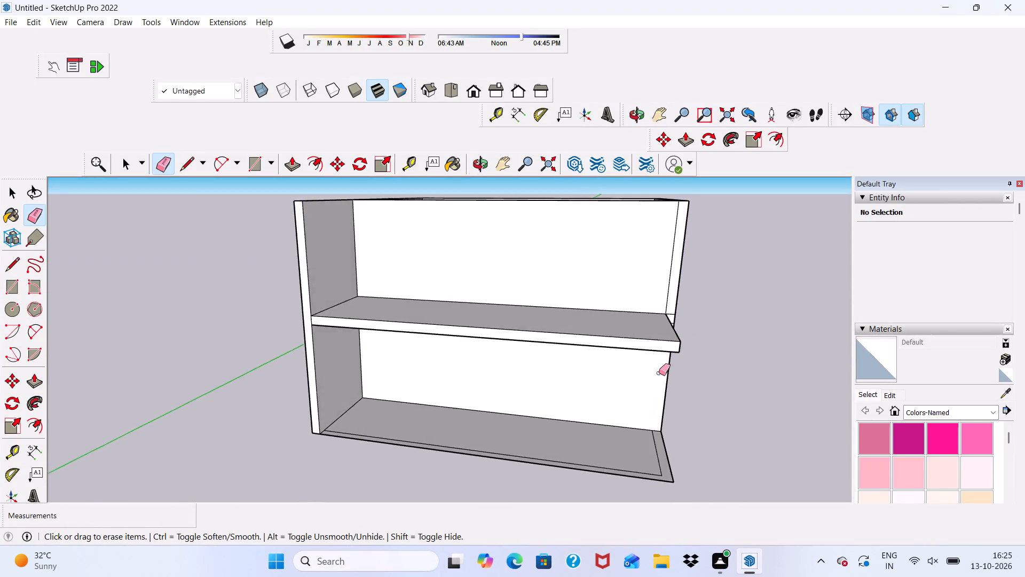
pyautogui.scroll(6, 696, 290)
pyautogui.click(644, 263)
# Erase the short vertical seam line on the slab's right end face.
pyautogui.scroll(-6, 632, 271)
pyautogui.moveTo(634, 317); pyautogui.dragTo(567, 293, button='middle')
pyautogui.press('space')
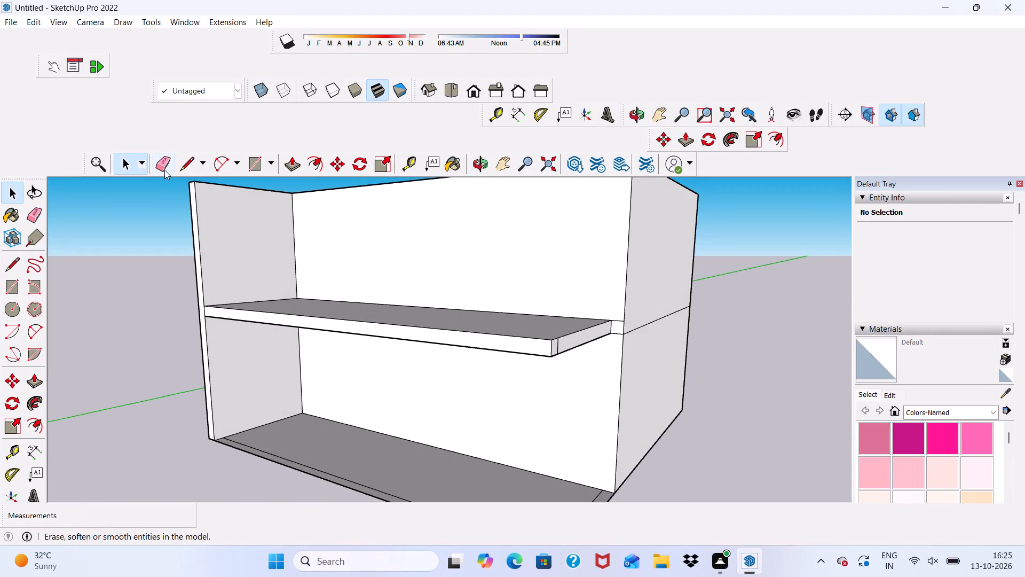
pyautogui.click(158, 166)
pyautogui.scroll(5, 545, 368)
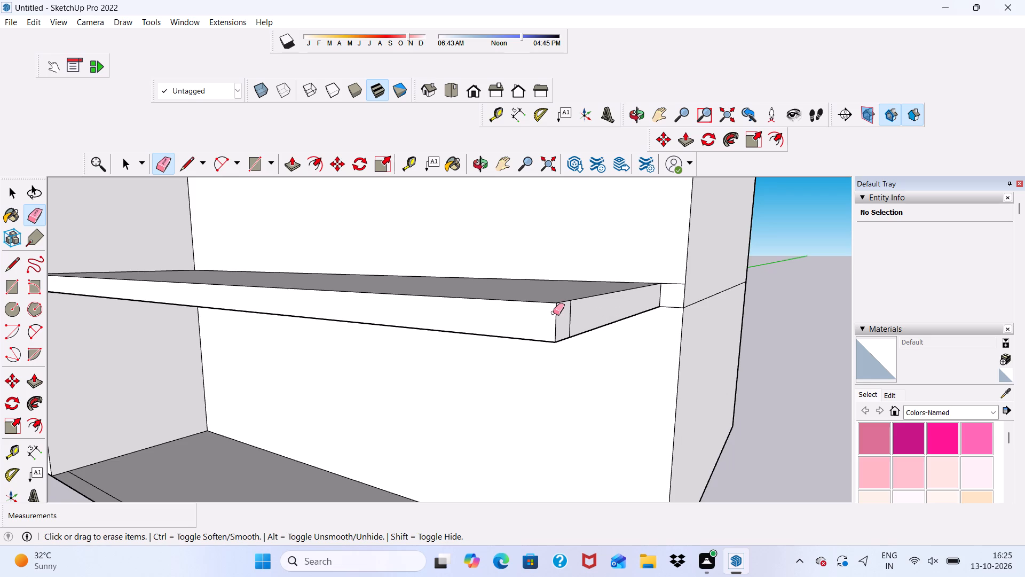
pyautogui.moveTo(563, 312); pyautogui.dragTo(571, 310)
# Extrude the slab's right end face 9" so it lines up with the right wall's outer face.
pyautogui.press('space')
pyautogui.click(563, 308)
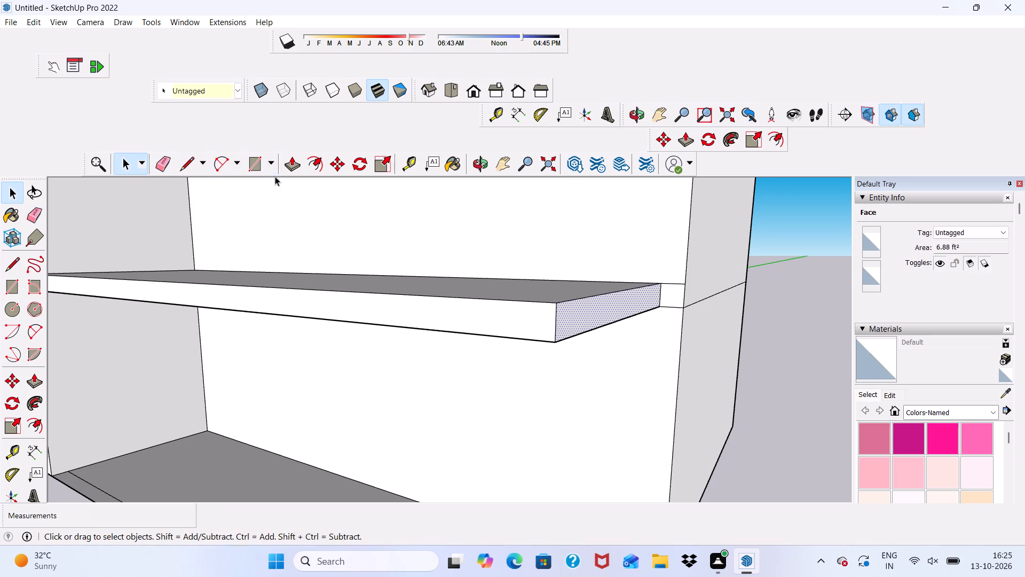
pyautogui.click(290, 163)
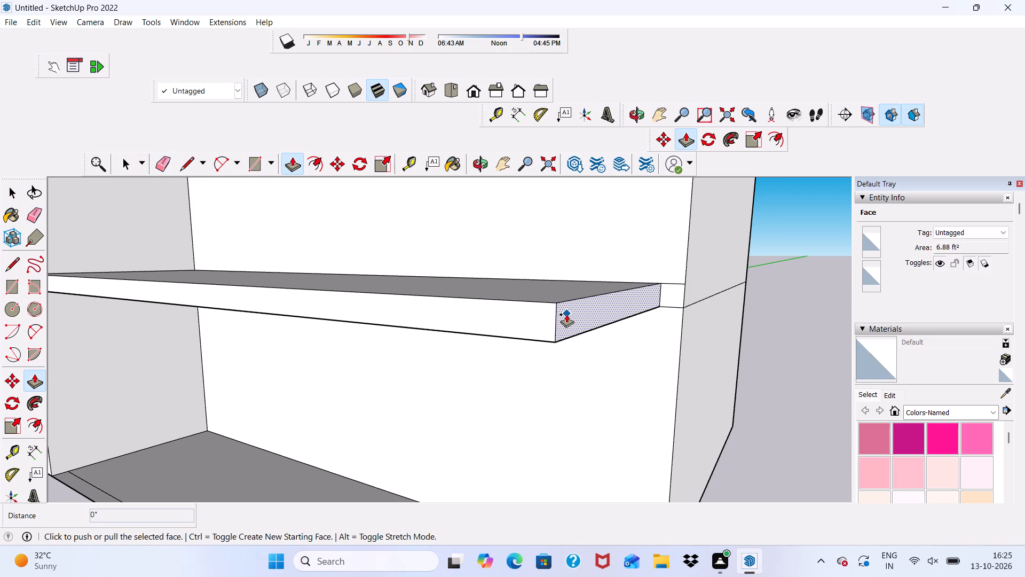
pyautogui.click(566, 314)
pyautogui.scroll(4, 679, 240)
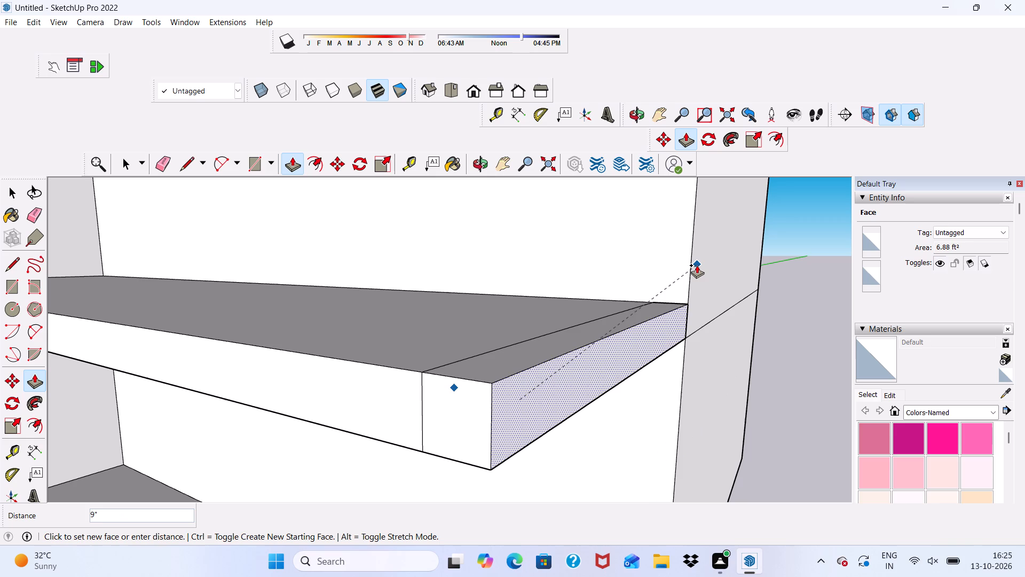
pyautogui.click(697, 265)
# Erase the seam lines left by the slab's right-end extension on its top, front and underside.
pyautogui.moveTo(598, 291); pyautogui.dragTo(541, 323, button='middle')
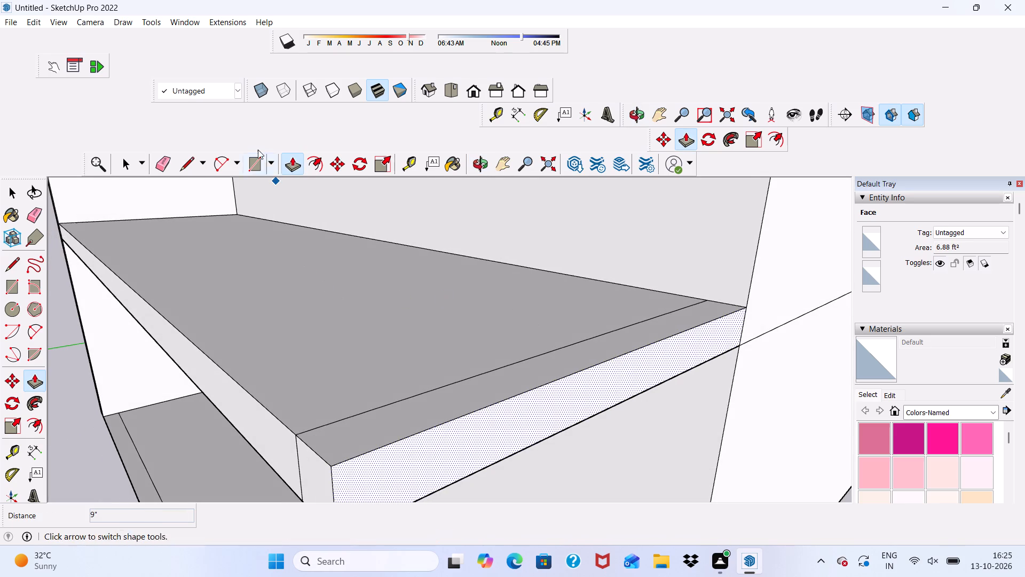
pyautogui.click(164, 166)
pyautogui.moveTo(411, 377); pyautogui.dragTo(414, 384)
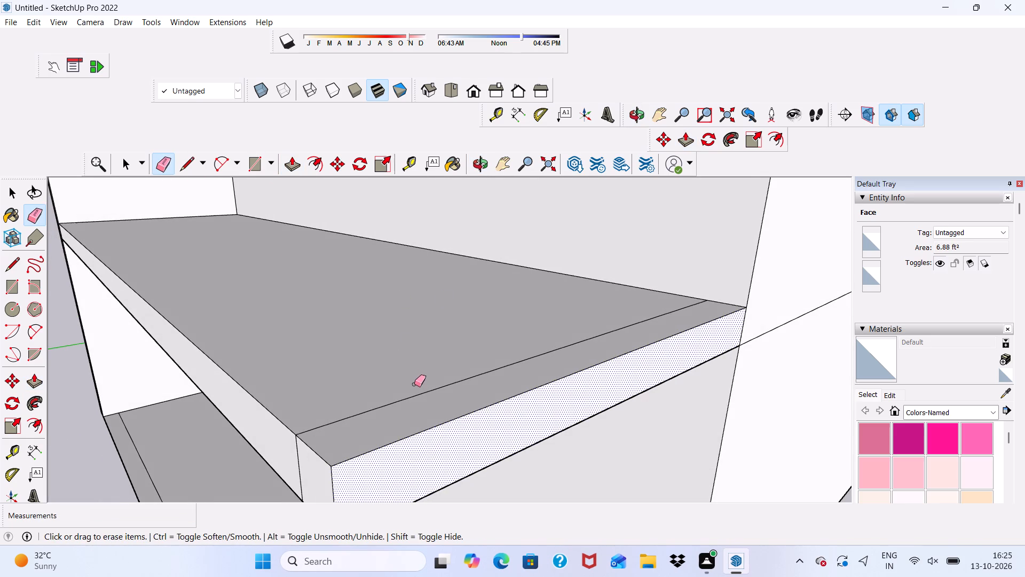
pyautogui.moveTo(414, 384); pyautogui.dragTo(414, 393)
pyautogui.click(414, 397)
pyautogui.scroll(-2, 409, 339)
pyautogui.moveTo(409, 338); pyautogui.dragTo(442, 284, button='middle')
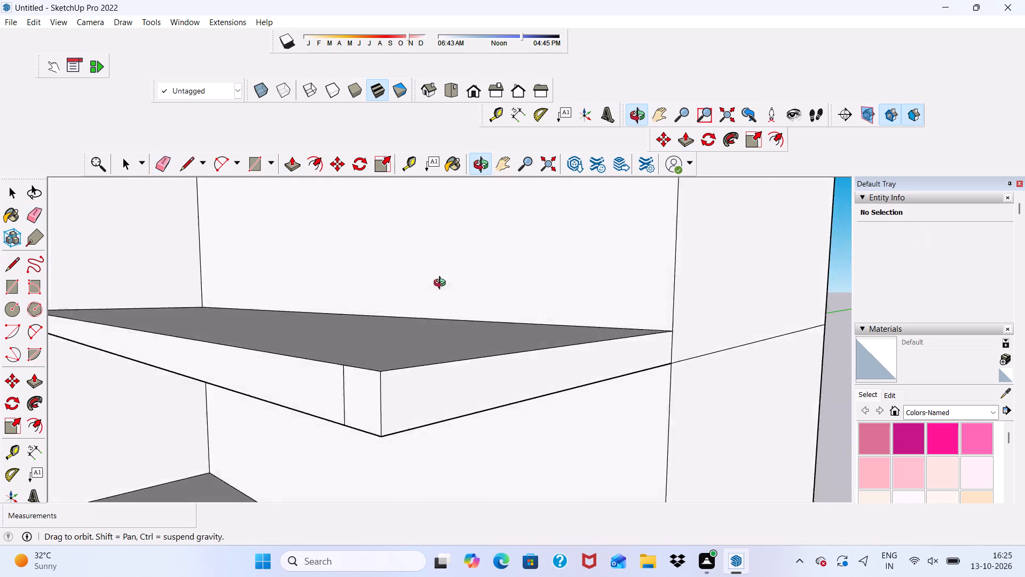
pyautogui.moveTo(442, 284); pyautogui.dragTo(470, 280, button='middle')
pyautogui.moveTo(393, 383); pyautogui.dragTo(381, 381)
pyautogui.scroll(-1, 361, 379)
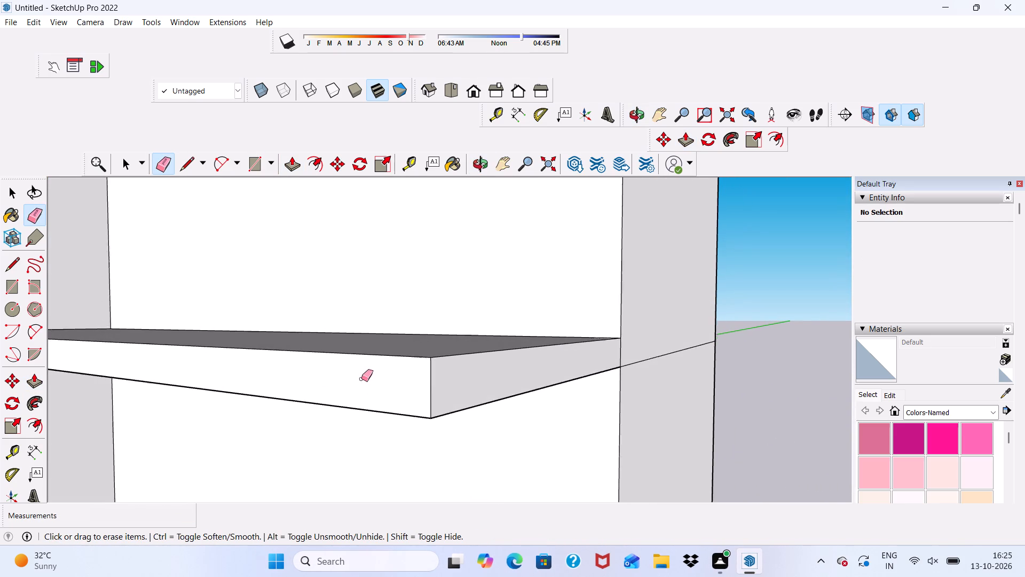
pyautogui.scroll(-1, 361, 379)
pyautogui.moveTo(367, 379); pyautogui.dragTo(417, 279, button='middle')
pyautogui.scroll(1, 482, 301)
pyautogui.moveTo(519, 302); pyautogui.dragTo(501, 339)
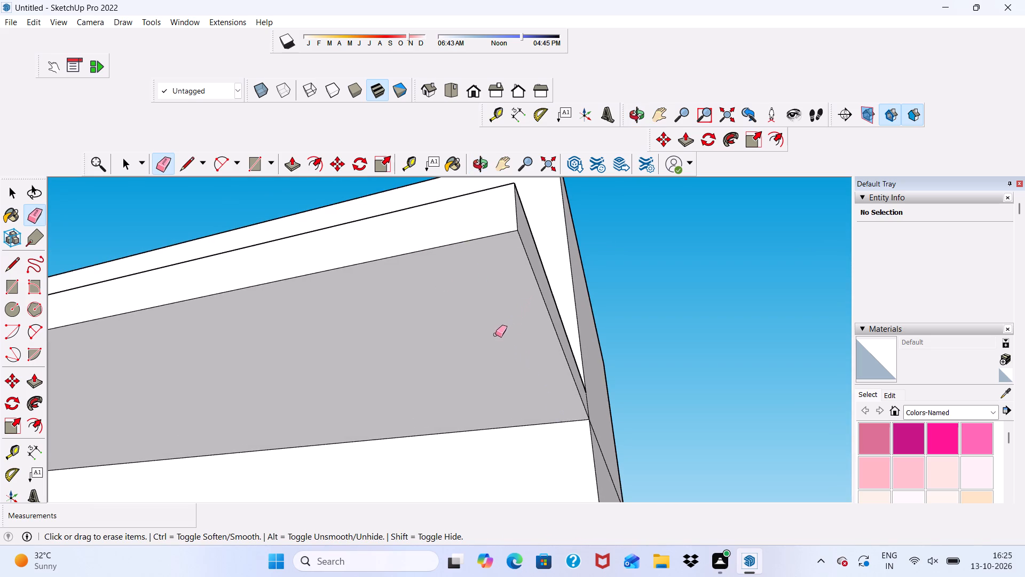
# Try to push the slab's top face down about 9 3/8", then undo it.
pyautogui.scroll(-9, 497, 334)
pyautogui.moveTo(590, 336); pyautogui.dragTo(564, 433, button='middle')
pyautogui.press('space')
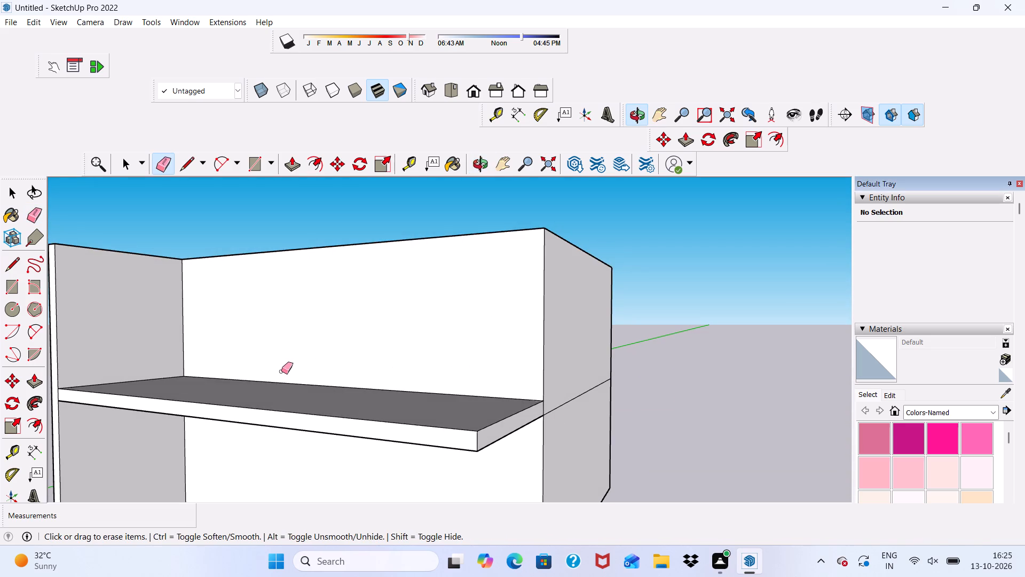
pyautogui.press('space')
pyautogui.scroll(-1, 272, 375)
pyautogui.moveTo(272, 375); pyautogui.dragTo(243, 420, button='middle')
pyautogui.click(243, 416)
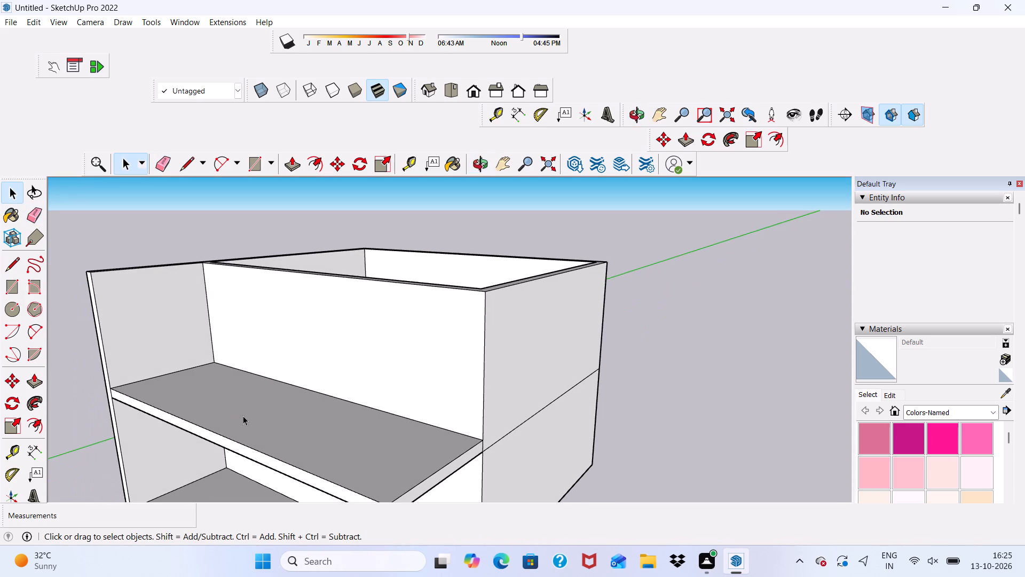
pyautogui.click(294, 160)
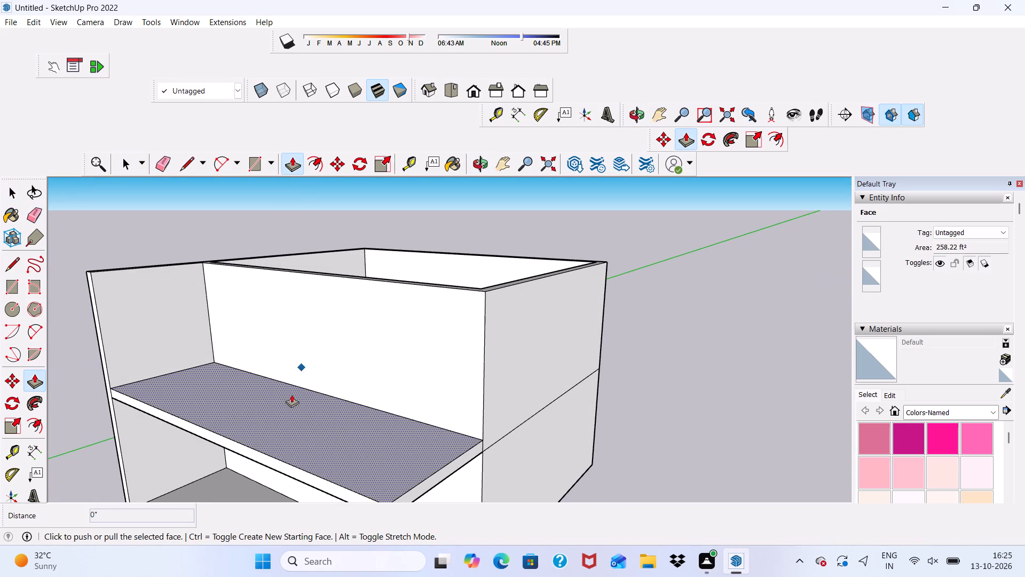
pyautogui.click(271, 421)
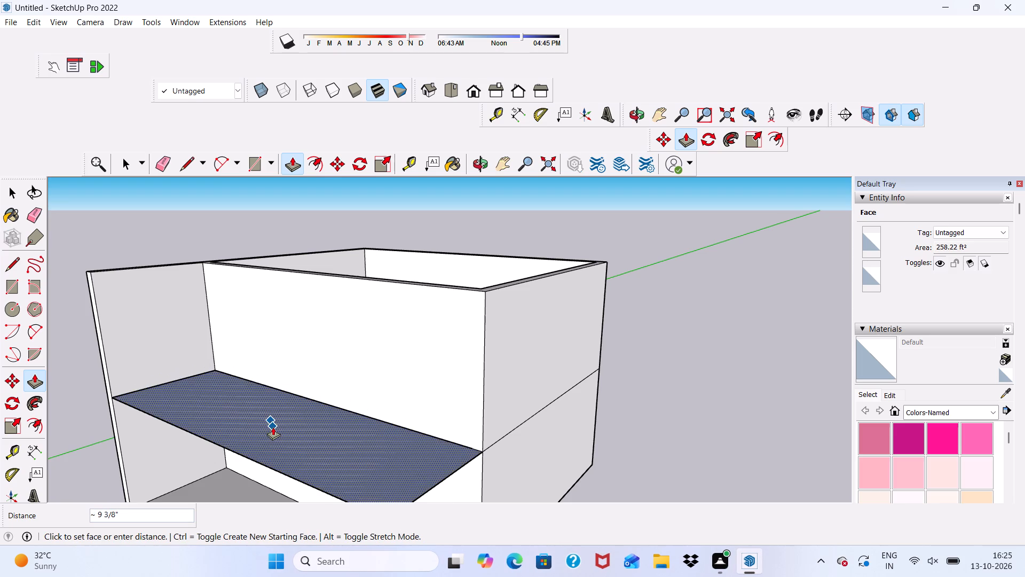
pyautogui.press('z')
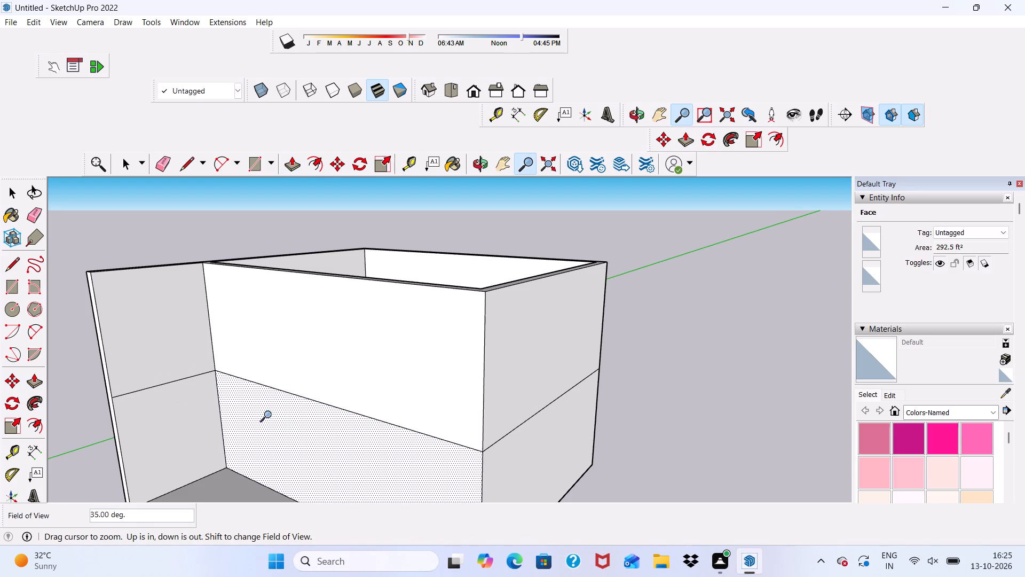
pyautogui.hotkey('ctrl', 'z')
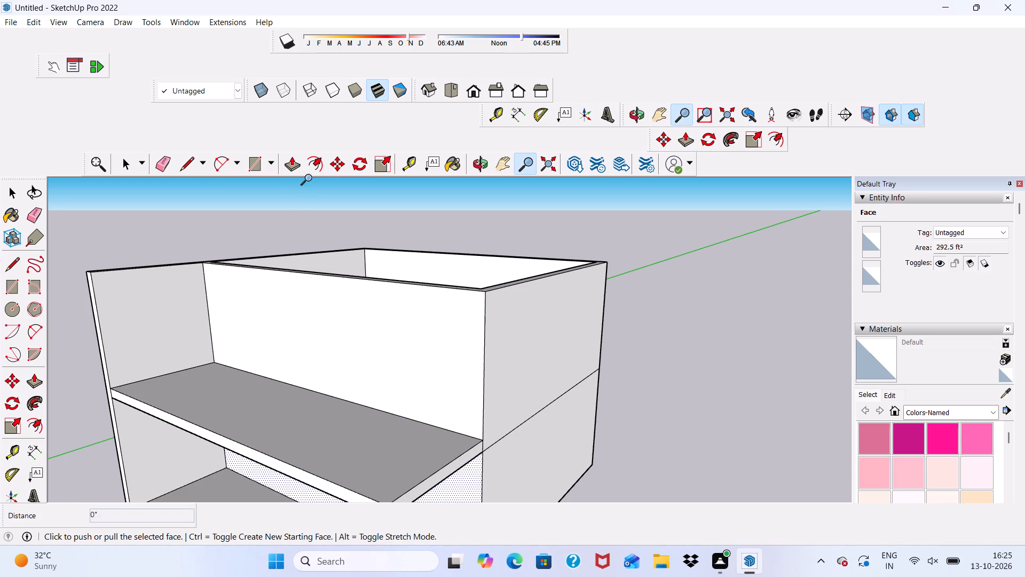
# Push the slab's top face down slightly to make the slab thinner.
pyautogui.press('space')
pyautogui.click(291, 161)
pyautogui.press('space')
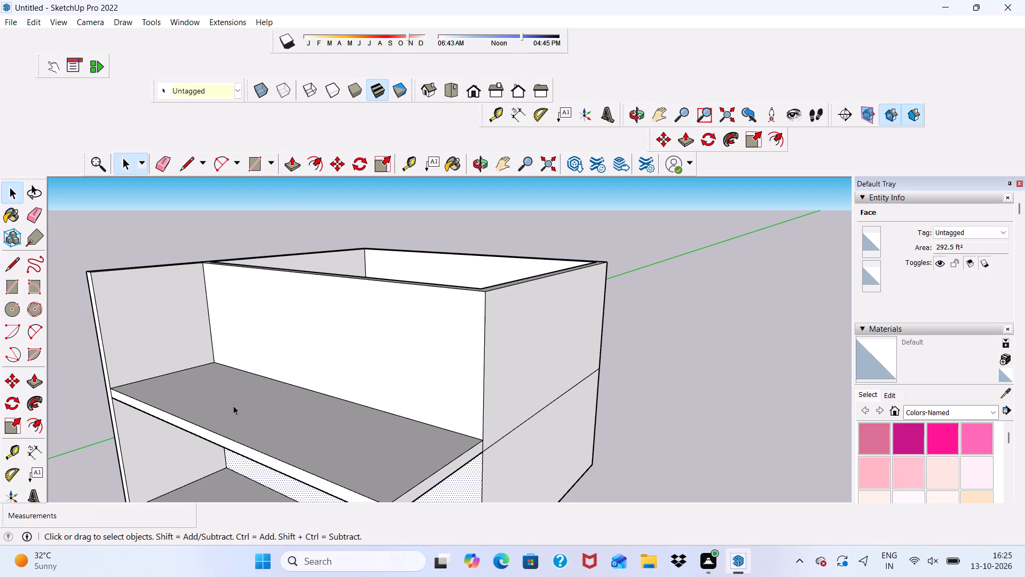
pyautogui.click(233, 406)
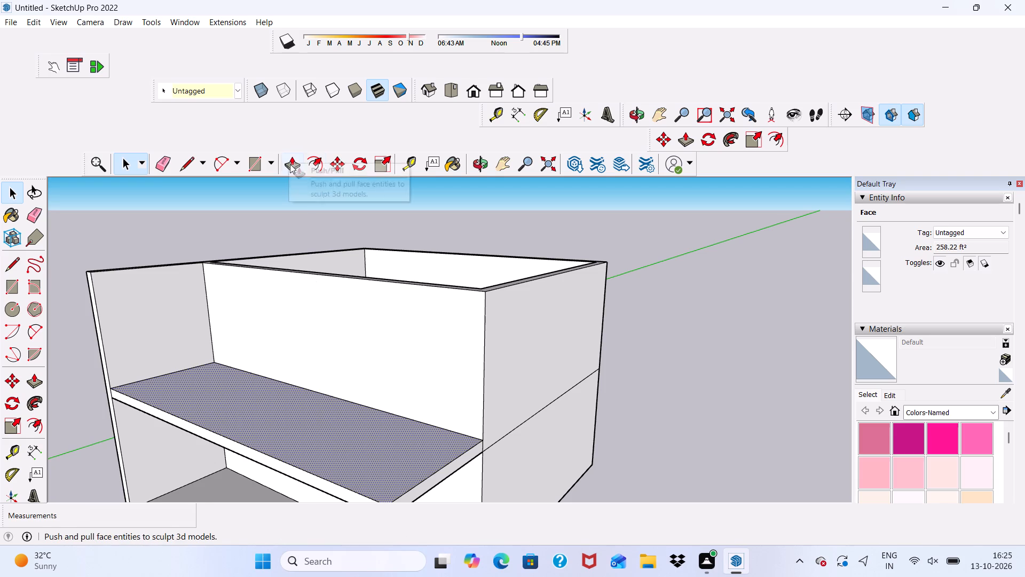
pyautogui.moveTo(290, 165); pyautogui.dragTo(293, 181)
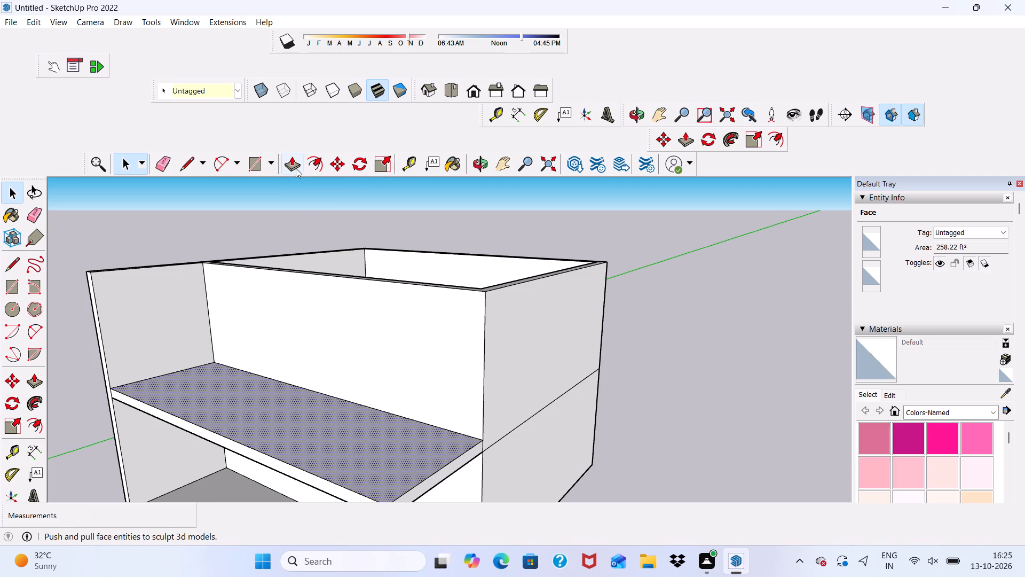
pyautogui.click(296, 168)
pyautogui.moveTo(326, 435); pyautogui.dragTo(328, 439)
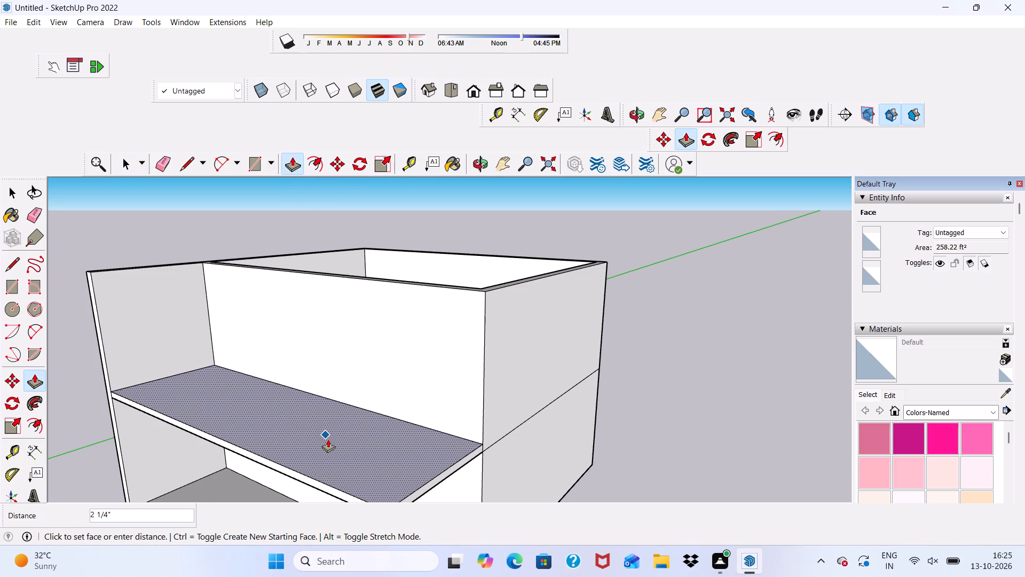
pyautogui.moveTo(328, 439); pyautogui.dragTo(334, 426)
pyautogui.hotkey('ctrl', 'z')
pyautogui.moveTo(321, 435); pyautogui.dragTo(321, 441)
pyautogui.click(321, 441)
pyautogui.press('space')
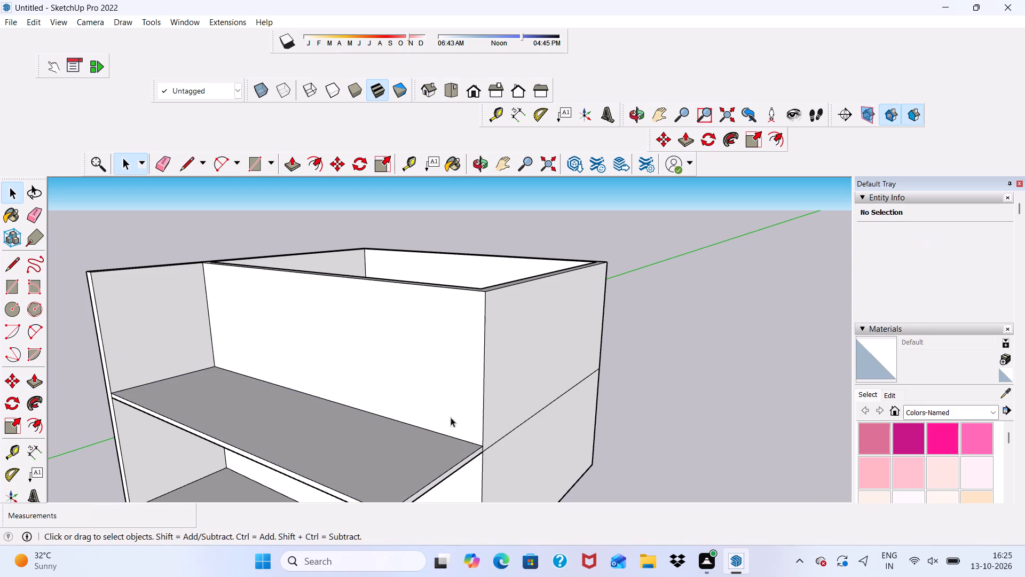
# Erase the horizontal floor line between the two storeys on the right wall's outer face.
pyautogui.moveTo(490, 423); pyautogui.dragTo(342, 372, button='middle')
pyautogui.scroll(-1, 491, 422)
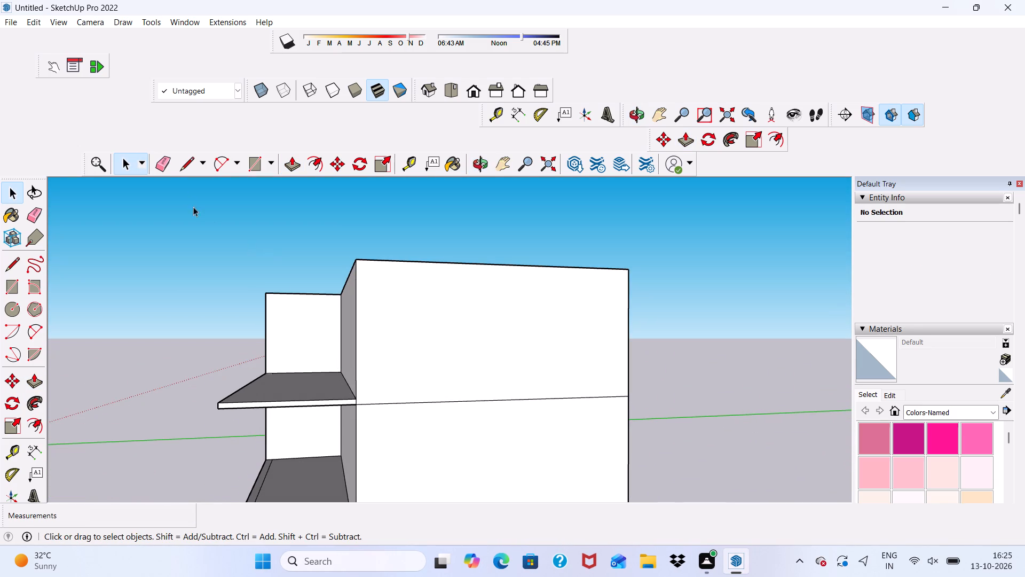
pyautogui.click(162, 158)
pyautogui.moveTo(428, 399); pyautogui.dragTo(427, 408)
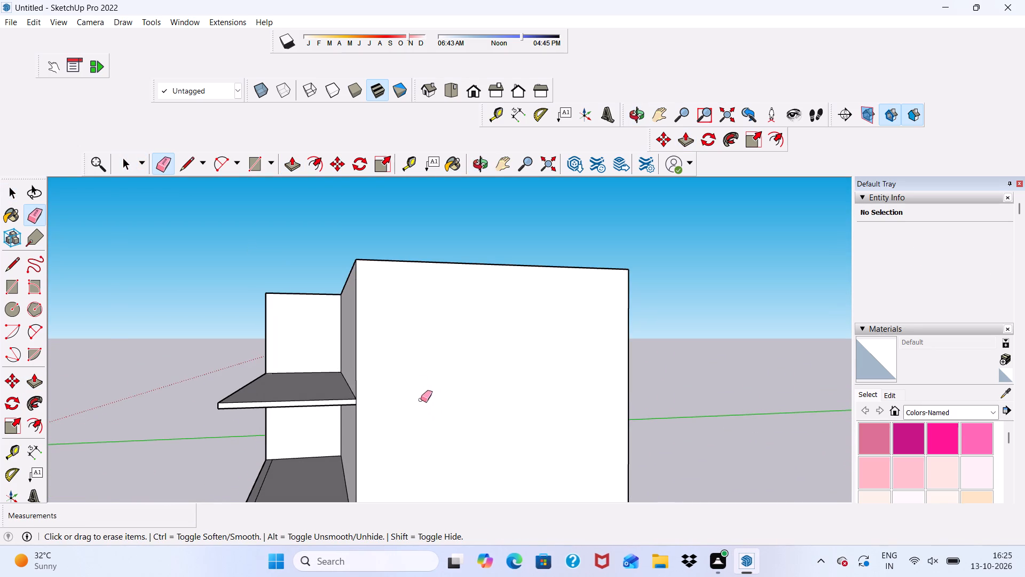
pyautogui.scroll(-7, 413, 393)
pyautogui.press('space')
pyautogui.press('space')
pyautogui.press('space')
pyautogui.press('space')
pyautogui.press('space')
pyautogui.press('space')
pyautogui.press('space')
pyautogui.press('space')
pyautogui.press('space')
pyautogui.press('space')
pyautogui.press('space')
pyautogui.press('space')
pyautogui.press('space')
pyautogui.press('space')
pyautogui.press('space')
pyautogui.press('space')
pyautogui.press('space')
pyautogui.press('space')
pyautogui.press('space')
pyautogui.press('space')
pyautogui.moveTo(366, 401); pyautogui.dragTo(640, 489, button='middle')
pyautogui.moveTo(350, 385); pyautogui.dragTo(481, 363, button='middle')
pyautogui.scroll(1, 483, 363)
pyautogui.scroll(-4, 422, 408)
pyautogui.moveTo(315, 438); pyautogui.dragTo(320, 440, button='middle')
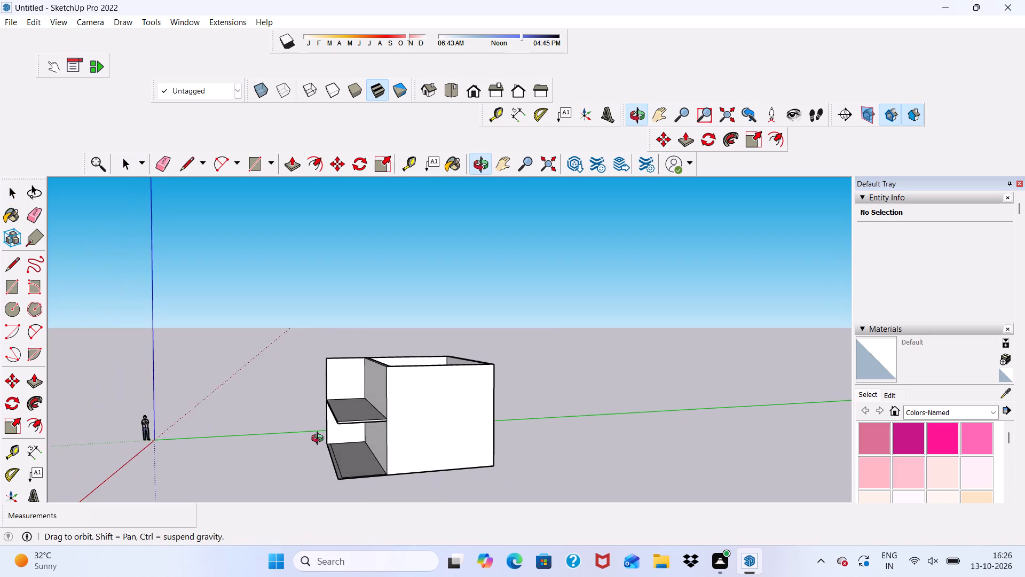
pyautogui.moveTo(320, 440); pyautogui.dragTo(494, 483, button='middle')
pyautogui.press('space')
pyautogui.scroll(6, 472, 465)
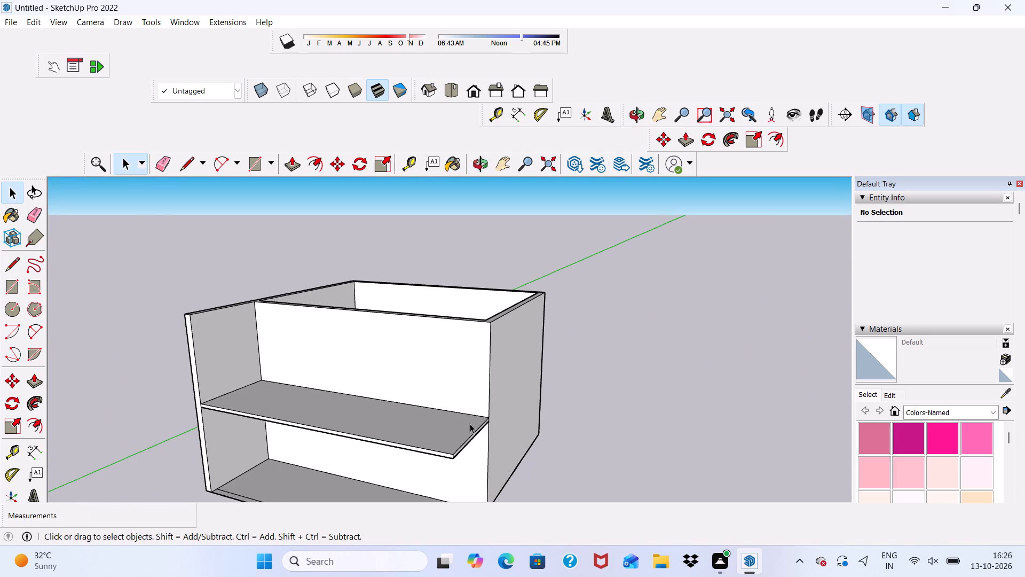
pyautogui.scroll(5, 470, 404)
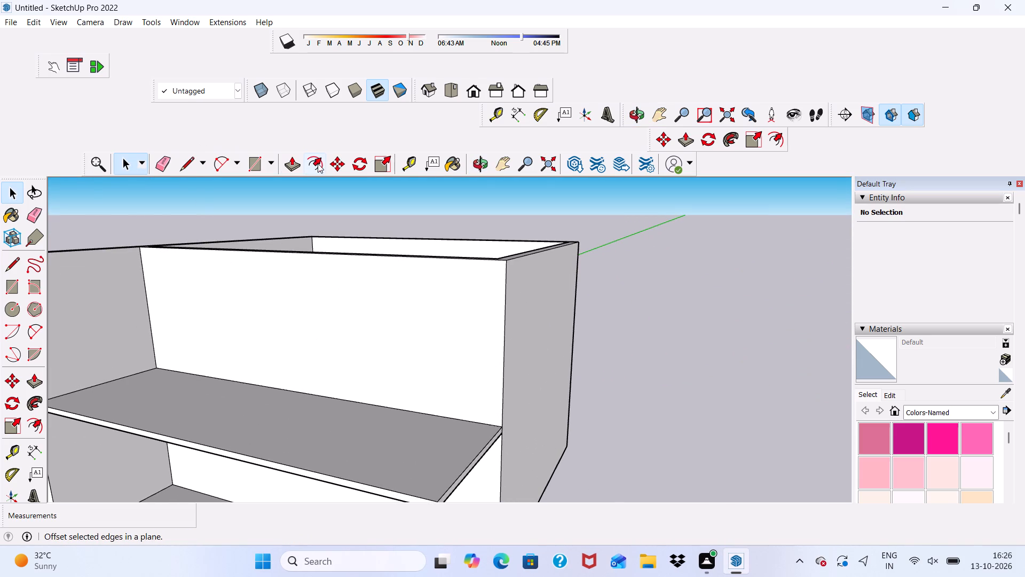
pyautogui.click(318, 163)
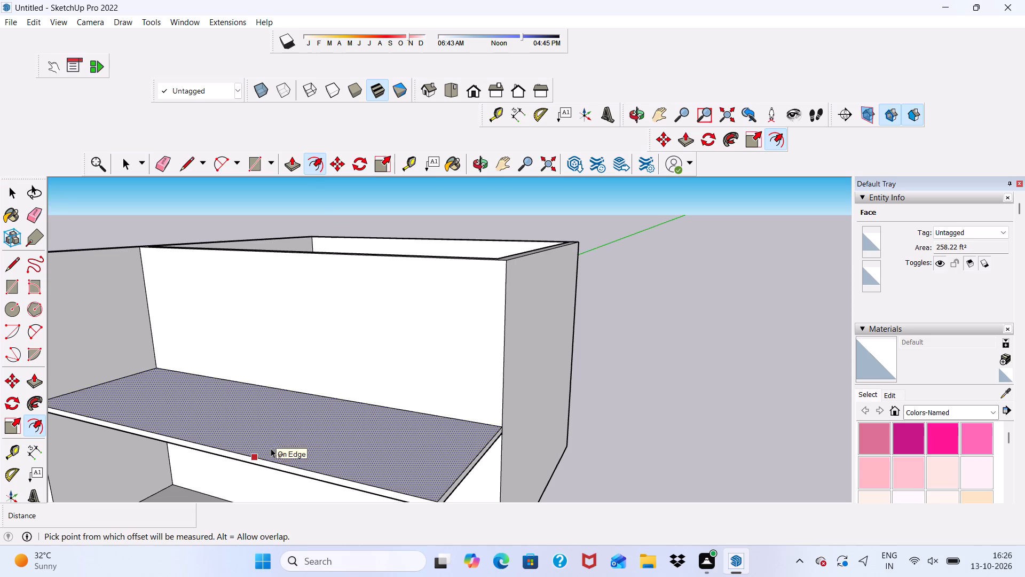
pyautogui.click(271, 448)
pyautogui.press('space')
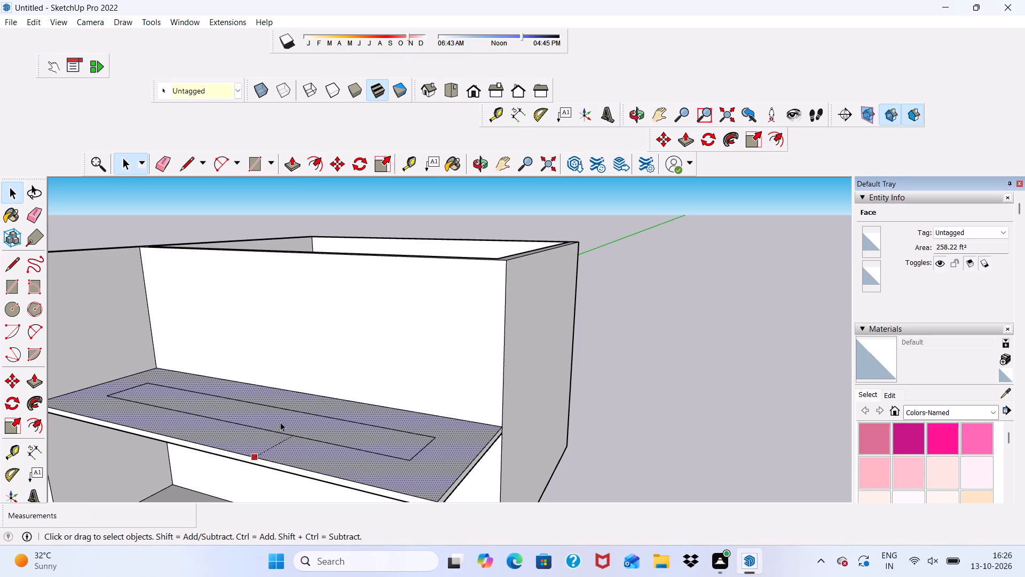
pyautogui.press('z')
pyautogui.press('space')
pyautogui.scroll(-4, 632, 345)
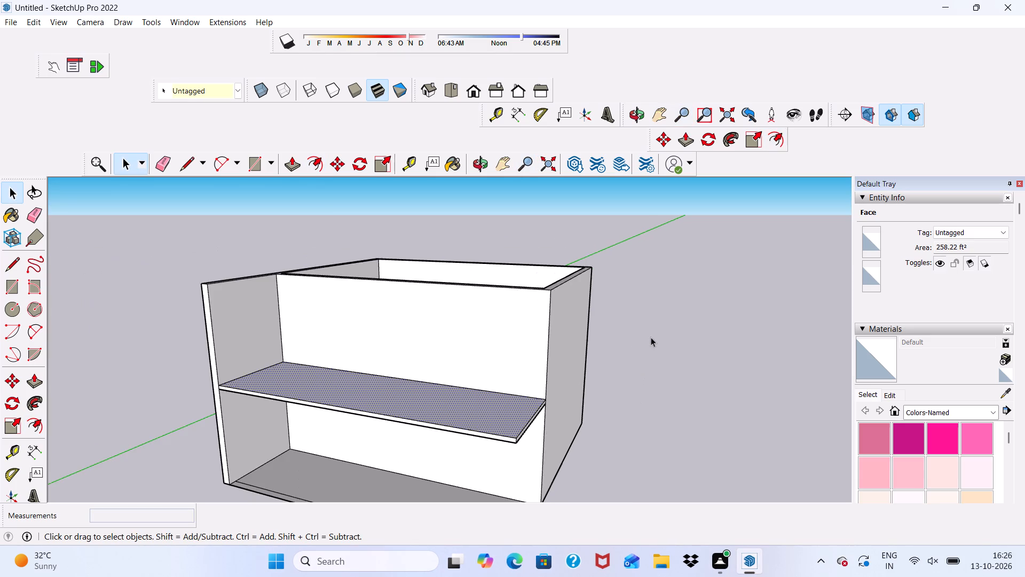
# Examine the building's open front, left wall end and open top from several angles.
pyautogui.click(651, 337)
pyautogui.scroll(-3, 497, 377)
pyautogui.moveTo(434, 396); pyautogui.dragTo(483, 355, button='middle')
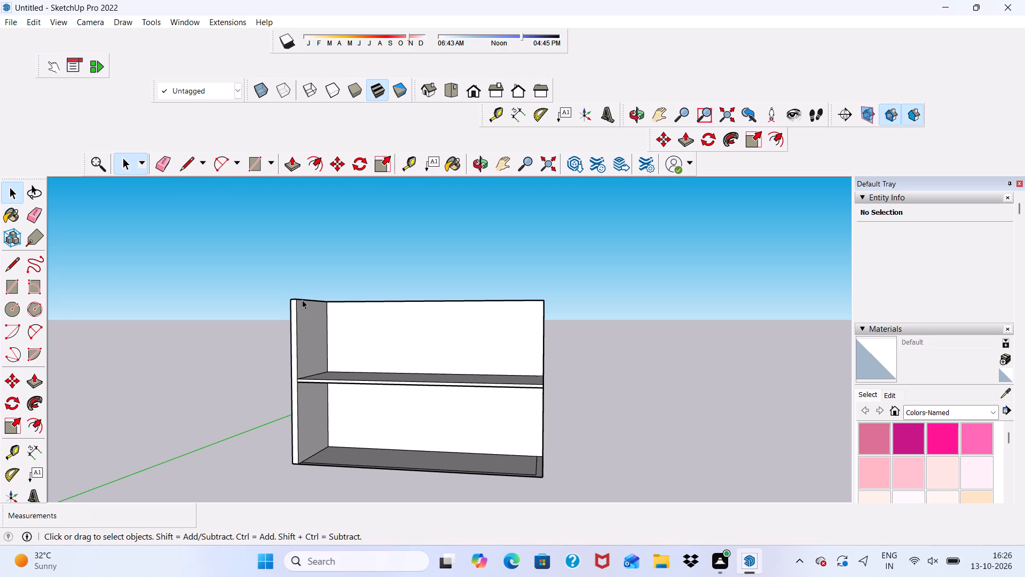
pyautogui.scroll(5, 297, 315)
pyautogui.click(289, 309)
pyautogui.scroll(-5, 304, 284)
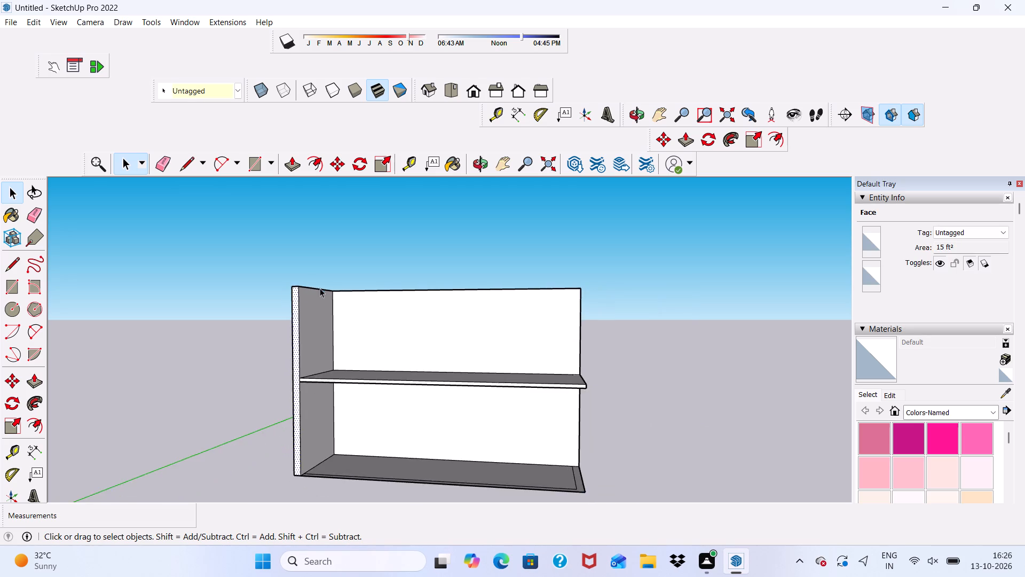
pyautogui.moveTo(326, 291); pyautogui.dragTo(257, 331, button='middle')
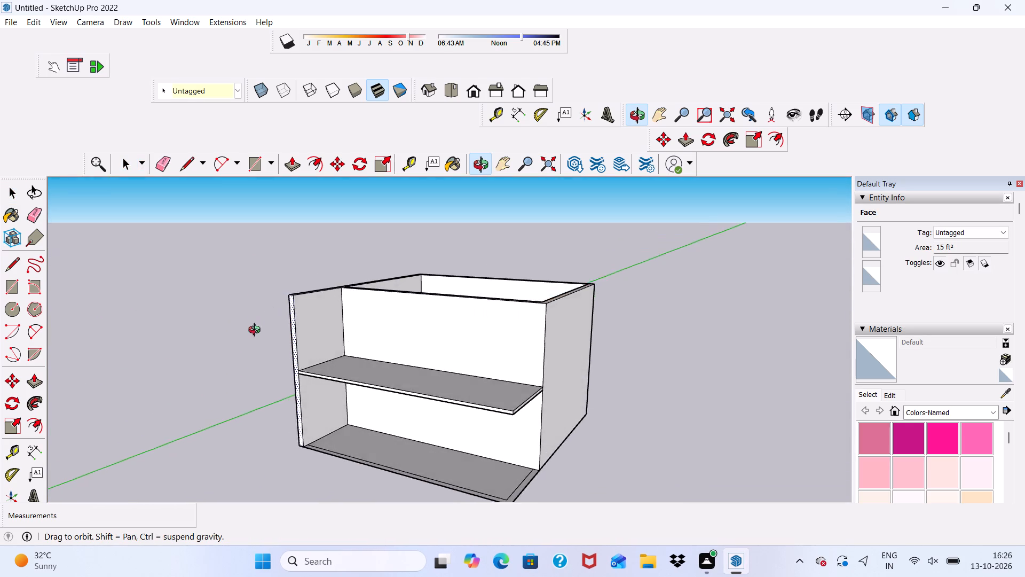
pyautogui.moveTo(257, 331); pyautogui.dragTo(328, 331, button='middle')
pyautogui.scroll(-8, 389, 333)
pyautogui.moveTo(427, 333); pyautogui.dragTo(437, 337, button='middle')
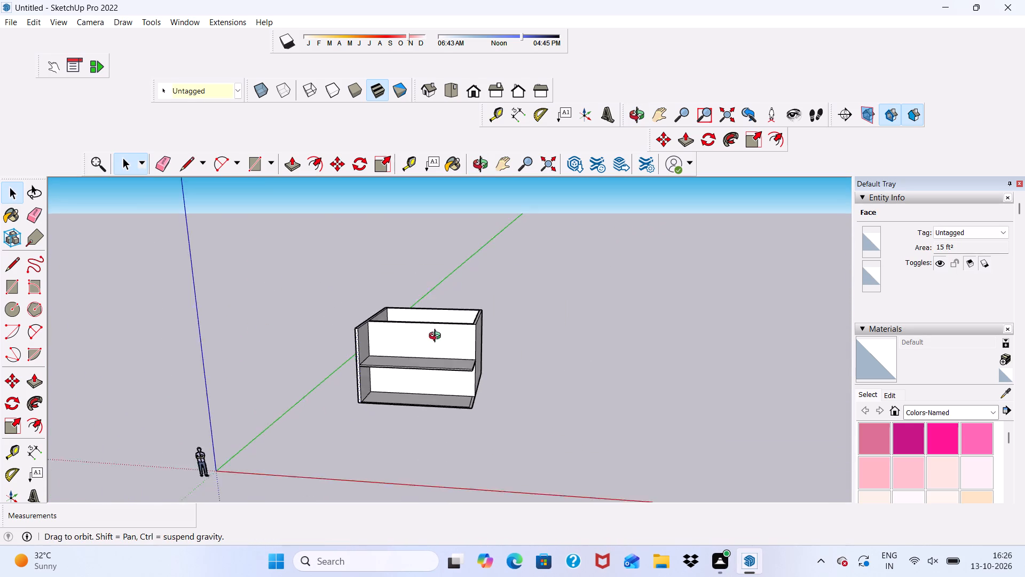
pyautogui.moveTo(437, 337); pyautogui.dragTo(472, 408, button='middle')
# Draw a rectangle about 29' 8" by 29' 8" across the wall tops, starting at the back-left outer corner, to cover the open front area.
pyautogui.moveTo(257, 162); pyautogui.dragTo(261, 170)
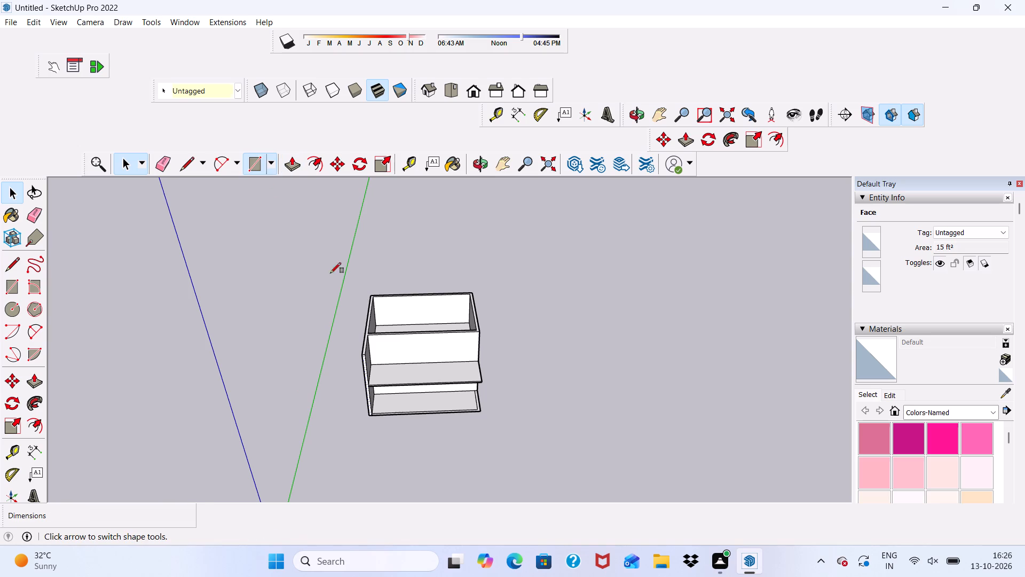
pyautogui.scroll(14, 365, 300)
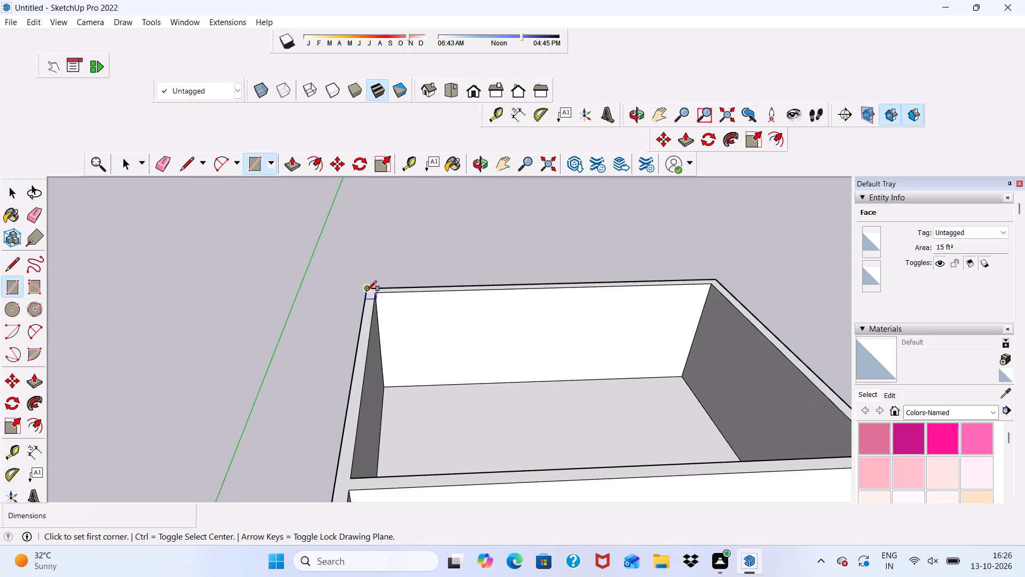
pyautogui.click(366, 291)
pyautogui.scroll(-6, 438, 275)
pyautogui.scroll(-5, 606, 242)
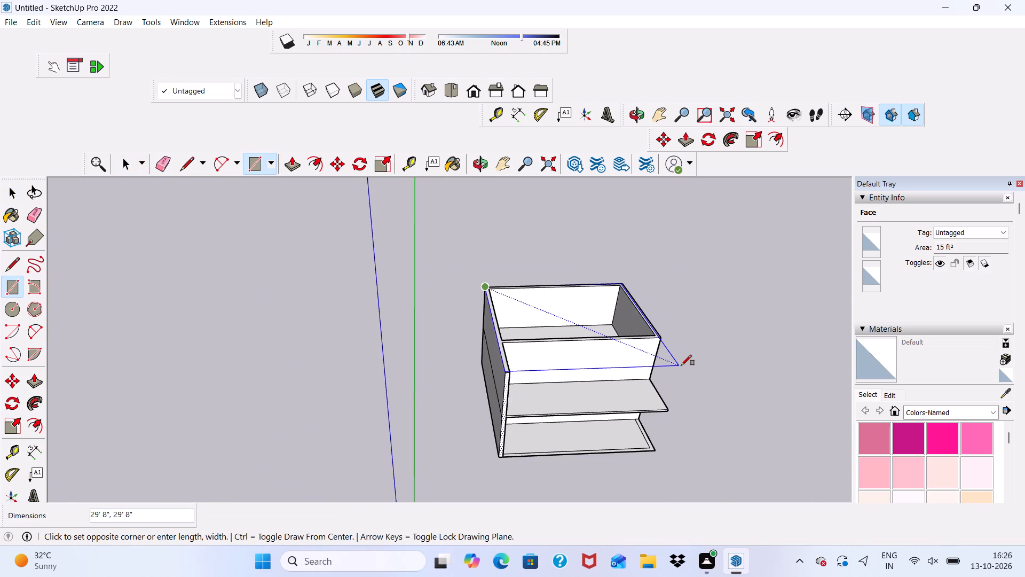
pyautogui.click(681, 366)
pyautogui.moveTo(675, 384); pyautogui.dragTo(596, 228, button='middle')
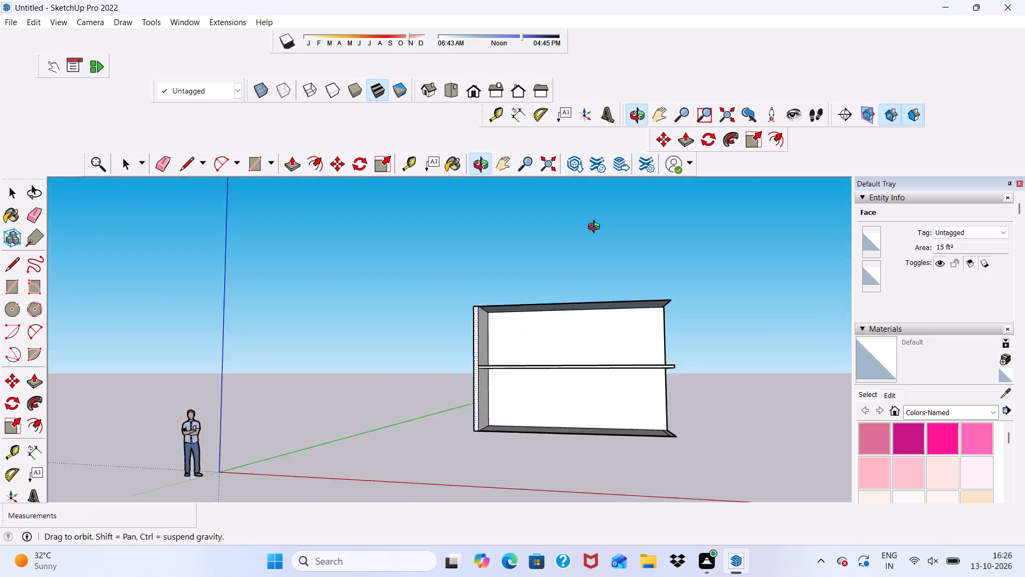
pyautogui.moveTo(596, 228); pyautogui.dragTo(490, 369, button='middle')
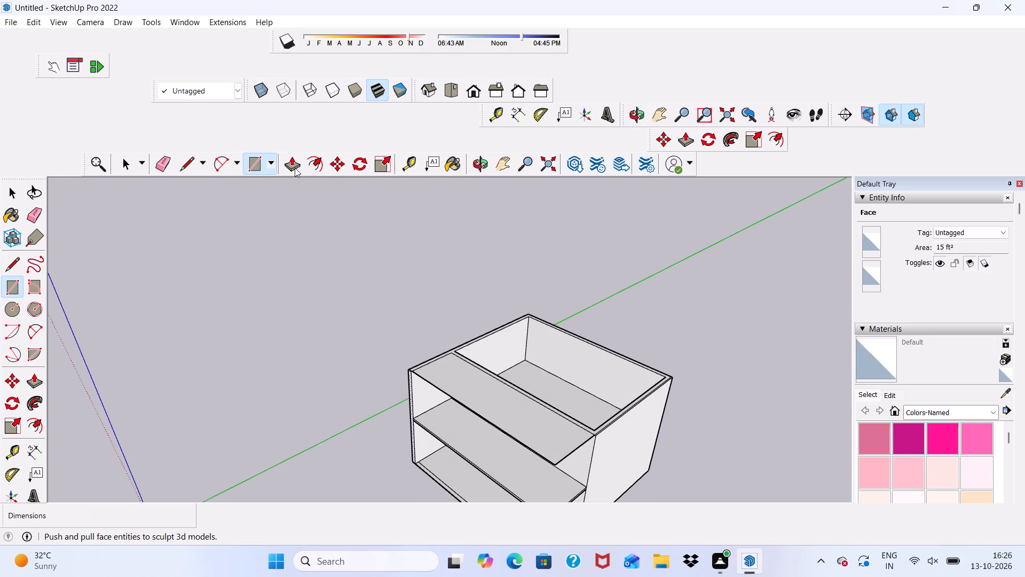
# Push/Pull the new top face over the open front area up 6" as a roof slab.
pyautogui.click(290, 162)
pyautogui.scroll(4, 501, 412)
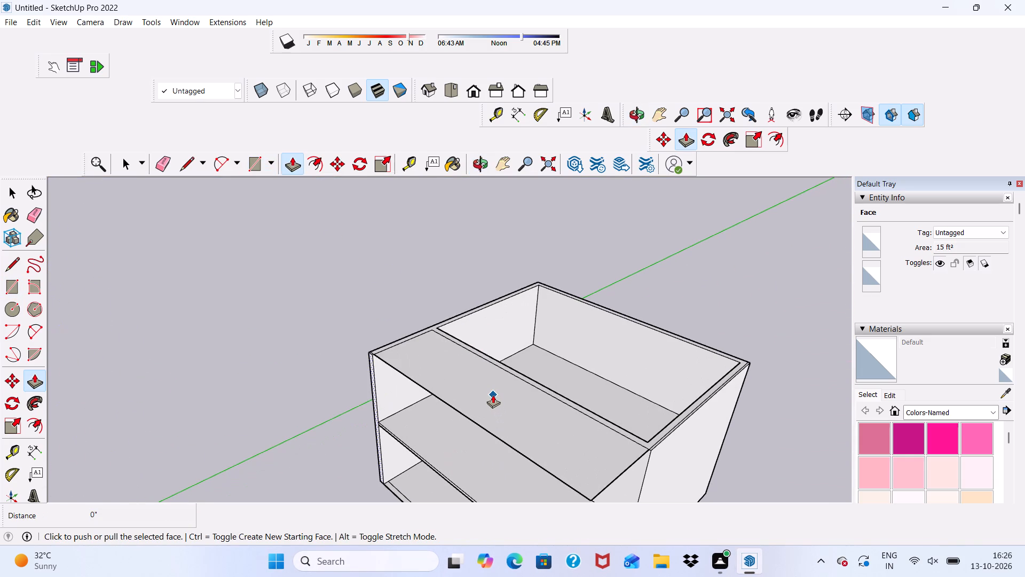
pyautogui.press('space')
pyautogui.click(493, 395)
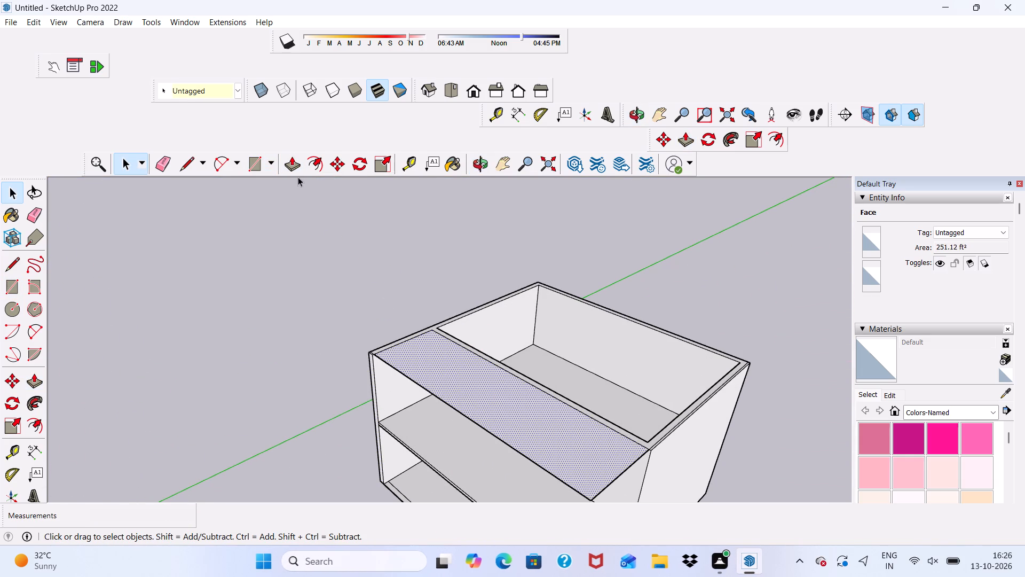
pyautogui.click(294, 165)
pyautogui.click(430, 369)
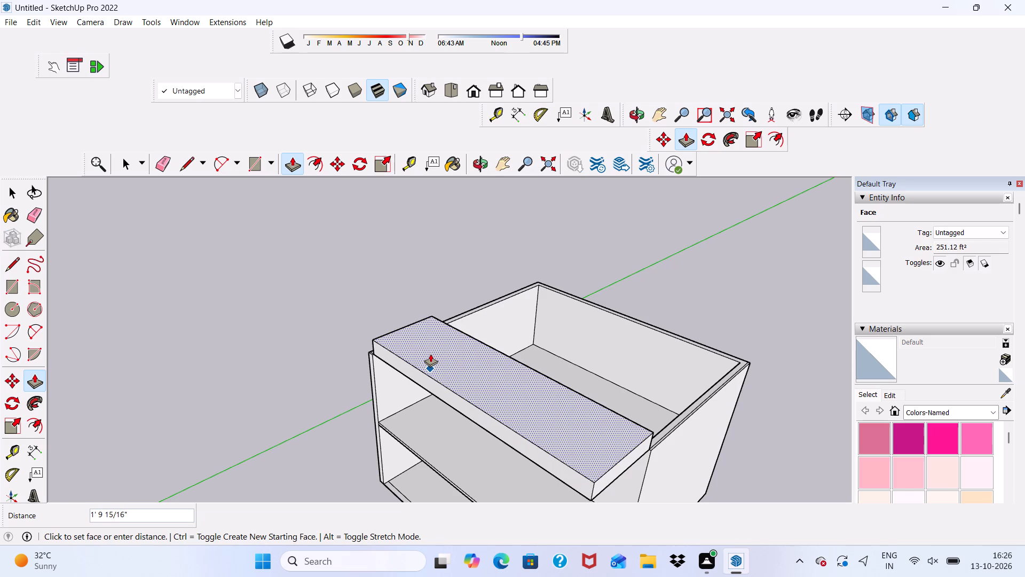
pyautogui.press('6')
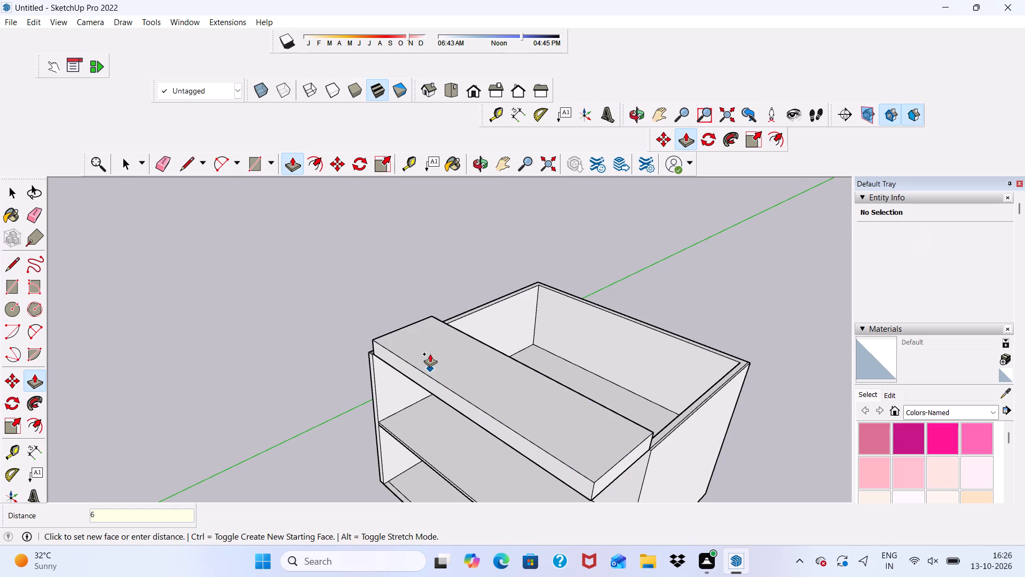
pyautogui.hotkey('shift', '"')
pyautogui.press('Return')
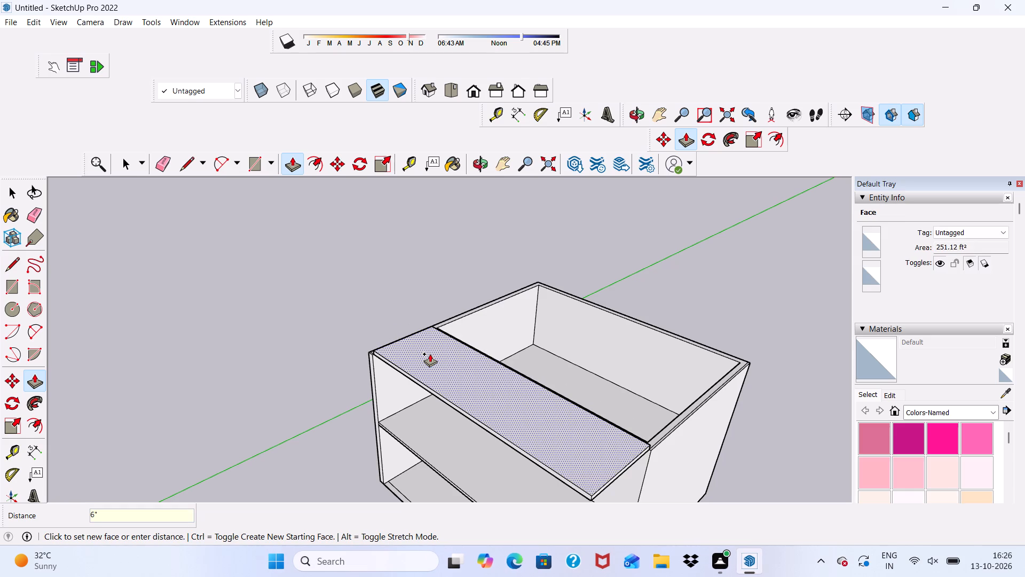
# Extend the roof slab's left end 9" over the left wall to the wall's outer face.
pyautogui.scroll(4, 311, 330)
pyautogui.scroll(-2, 354, 360)
pyautogui.moveTo(417, 368); pyautogui.dragTo(656, 384, button='middle')
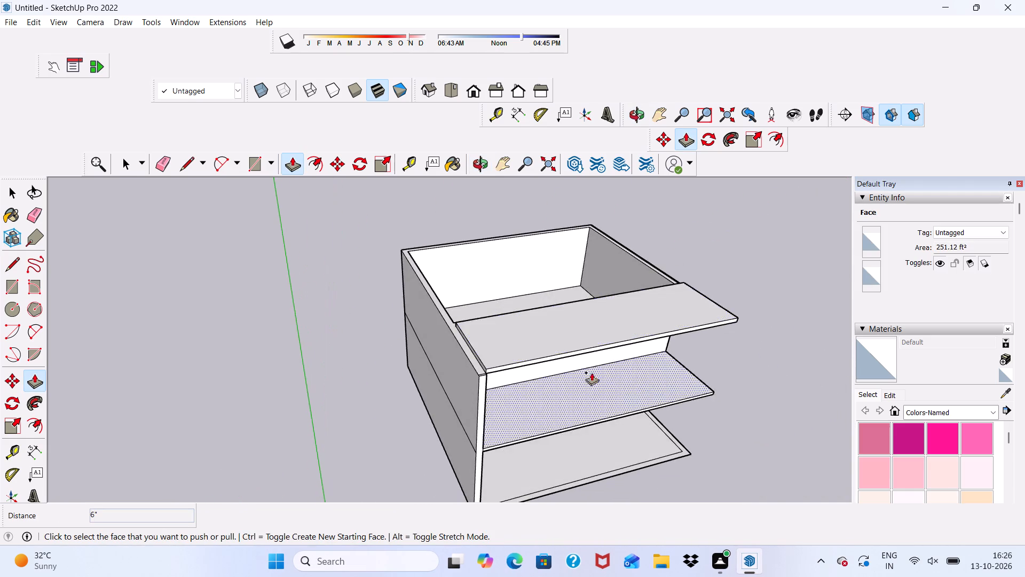
pyautogui.scroll(6, 558, 357)
pyautogui.scroll(9, 451, 364)
pyautogui.click(447, 386)
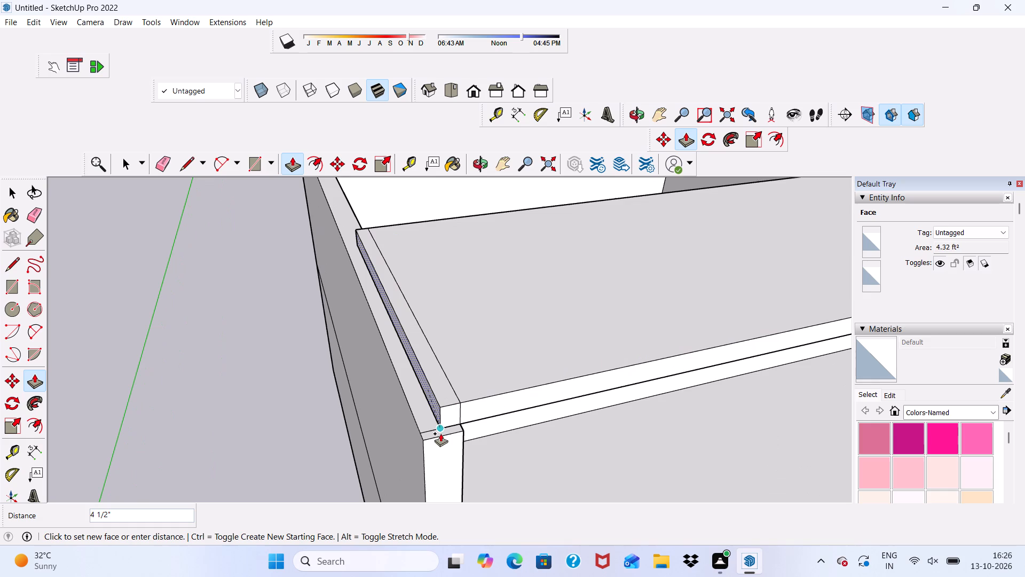
pyautogui.click(421, 431)
# Pull the front face of the roof slab's left corner piece out flush with the left wall's front end.
pyautogui.scroll(5, 476, 417)
pyautogui.scroll(-2, 476, 417)
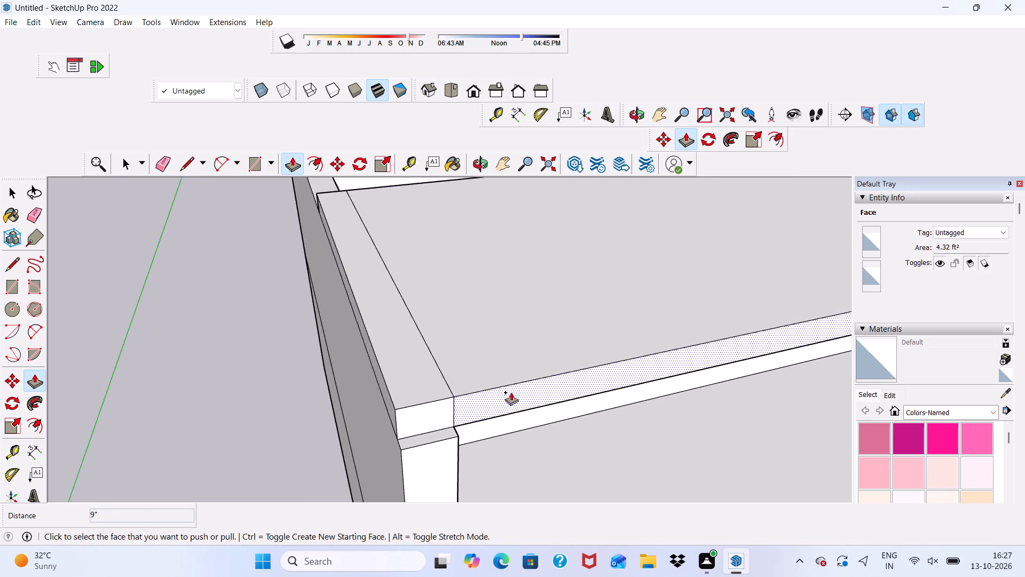
pyautogui.moveTo(531, 377); pyautogui.dragTo(493, 307, button='middle')
pyautogui.scroll(1, 398, 350)
pyautogui.scroll(-1, 397, 350)
pyautogui.click(397, 350)
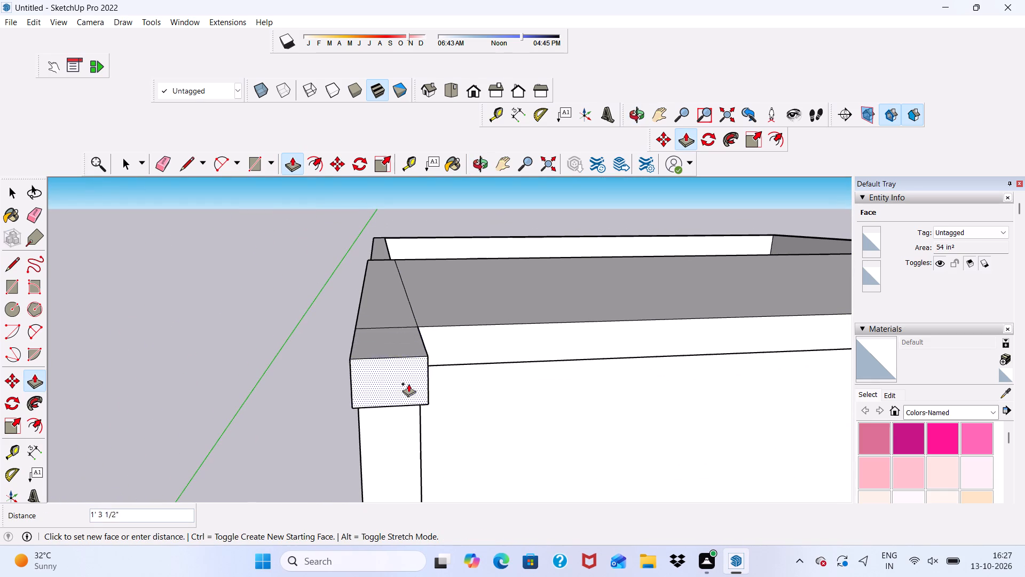
pyautogui.scroll(1, 423, 387)
pyautogui.moveTo(422, 387); pyautogui.dragTo(367, 406, button='middle')
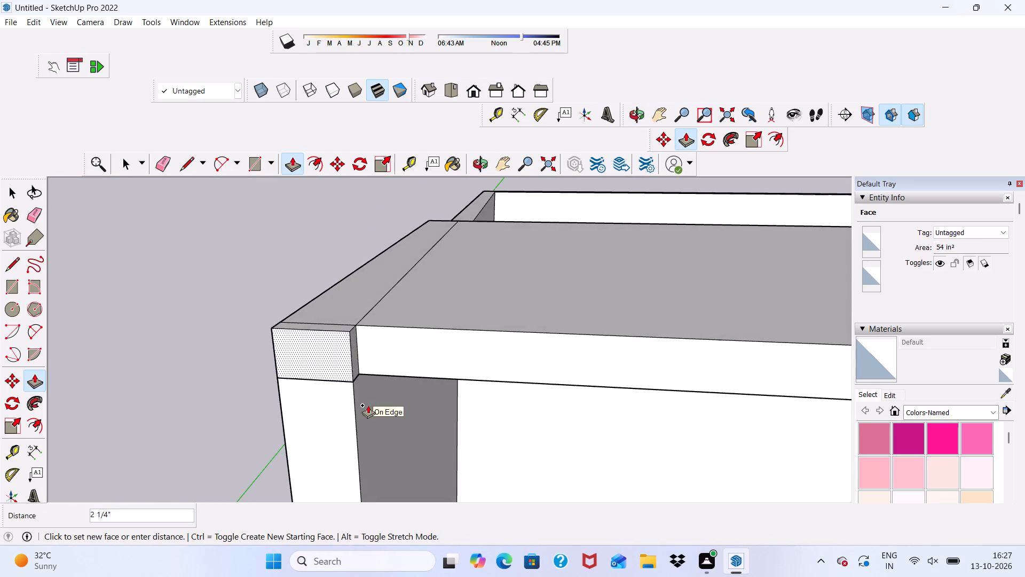
pyautogui.scroll(4, 363, 394)
pyautogui.click(350, 373)
# Pull the roof slab's long front face out about 2 1/4" to align with its left corner piece.
pyautogui.click(390, 336)
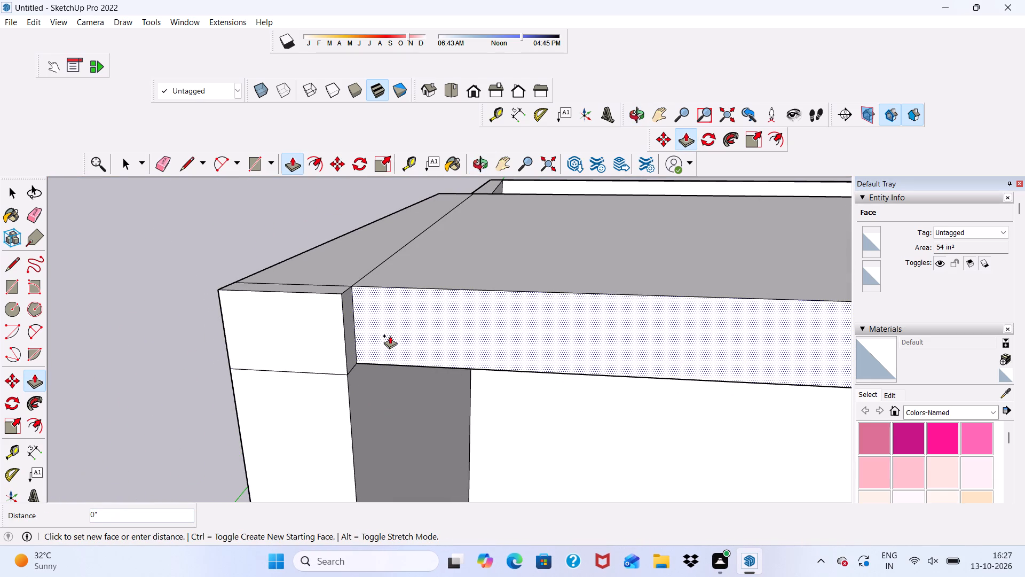
pyautogui.moveTo(319, 295); pyautogui.dragTo(324, 306)
pyautogui.scroll(-12, 336, 331)
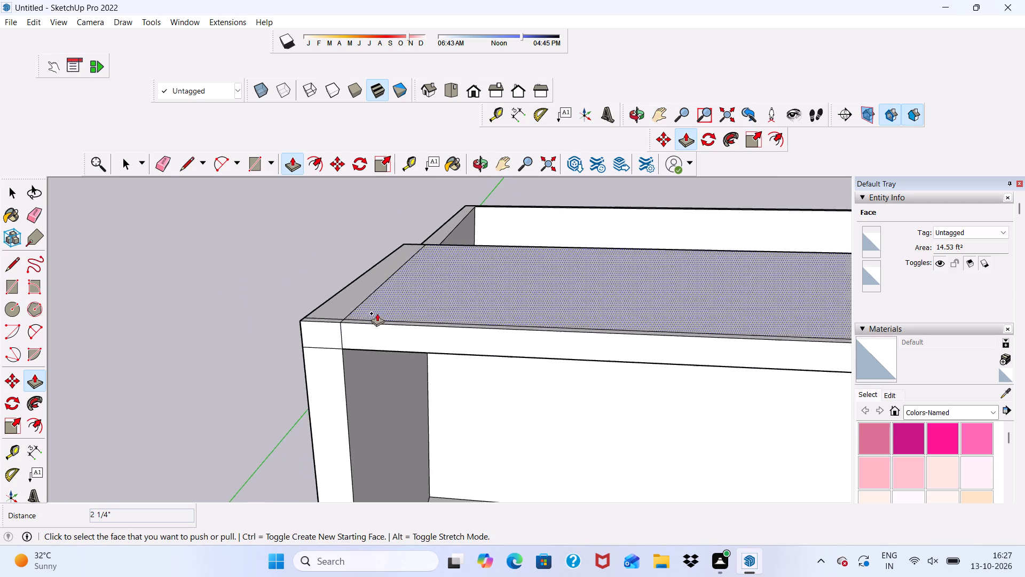
pyautogui.scroll(-10, 310, 332)
# Erase the seam line on the roof slab's top near its left end.
pyautogui.moveTo(692, 368); pyautogui.dragTo(467, 423, button='middle')
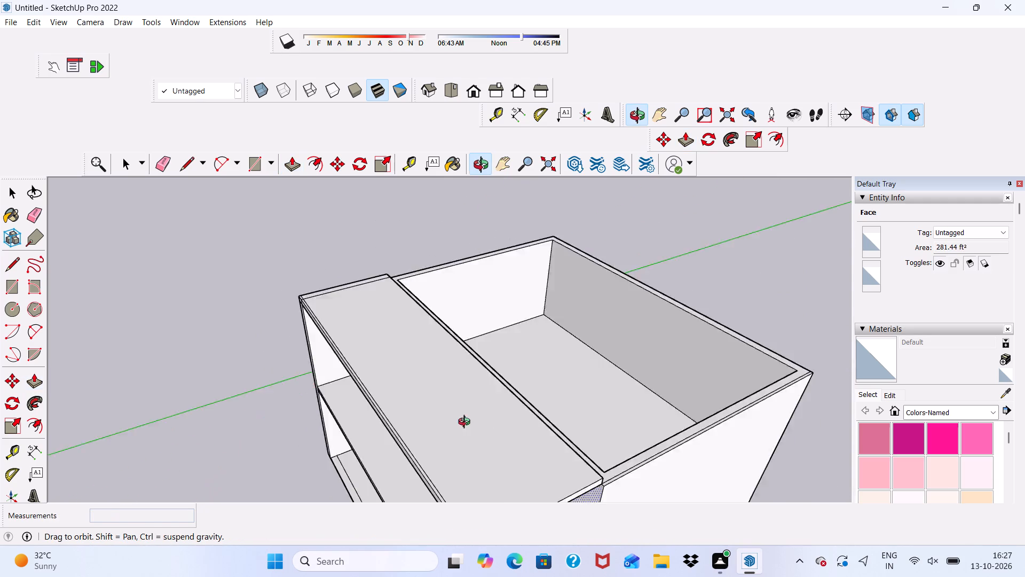
pyautogui.moveTo(467, 423); pyautogui.dragTo(441, 426, button='middle')
pyautogui.scroll(1, 441, 426)
pyautogui.moveTo(475, 381); pyautogui.dragTo(337, 363, button='middle')
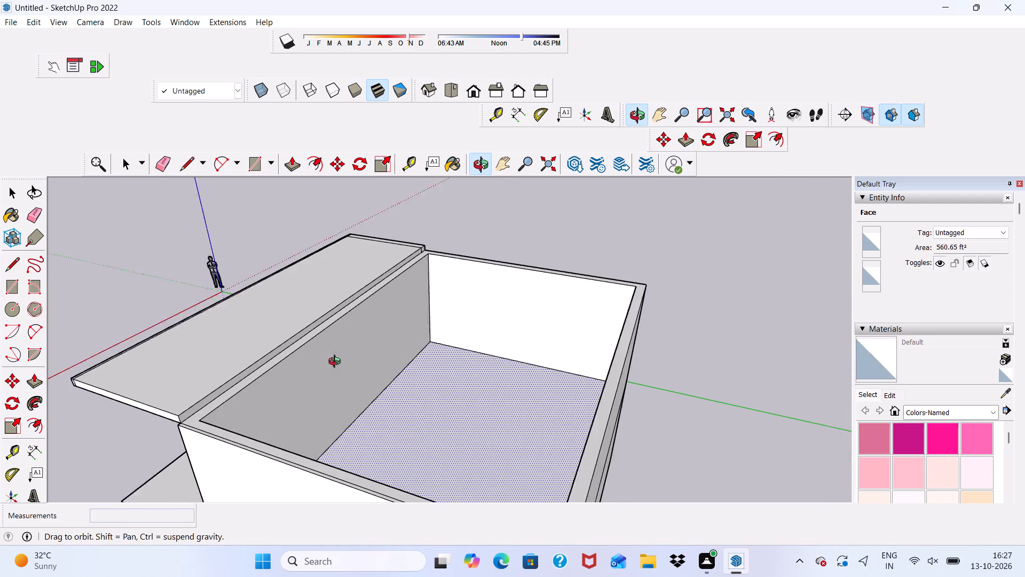
pyautogui.moveTo(337, 363); pyautogui.dragTo(330, 362, button='middle')
pyautogui.moveTo(160, 162); pyautogui.dragTo(166, 164)
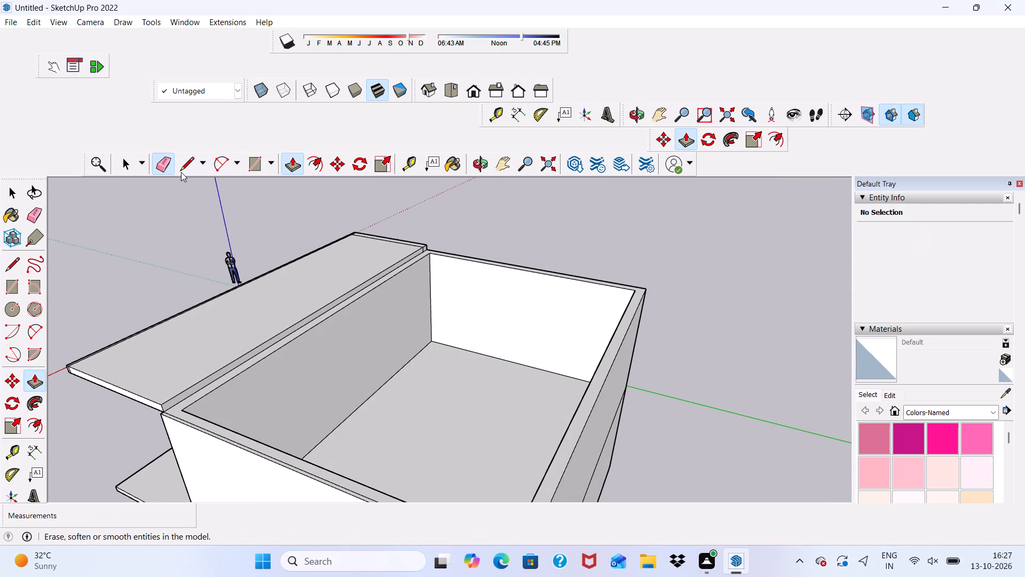
pyautogui.scroll(11, 452, 248)
pyautogui.moveTo(419, 249); pyautogui.dragTo(413, 249)
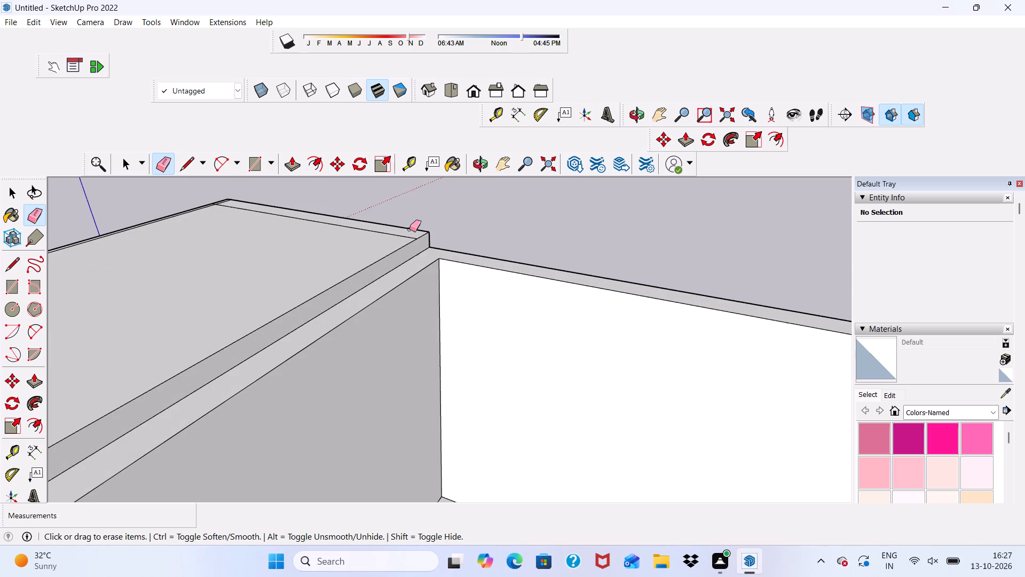
pyautogui.click(392, 234)
pyautogui.press('space')
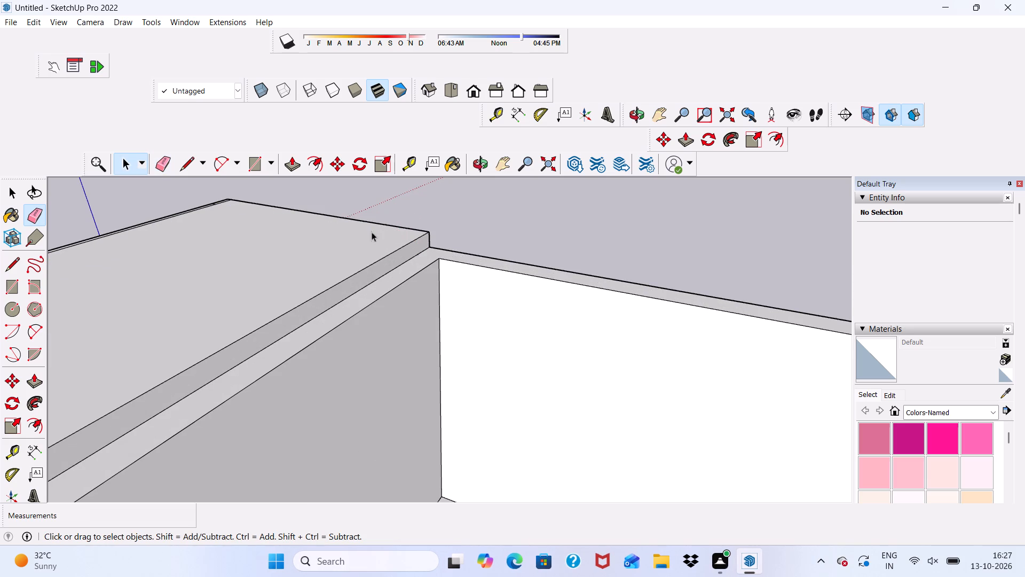
# Extend the roof slab's rear face 21' 2 1/16" to the building's back wall so it covers the rear rooms.
pyautogui.click(297, 168)
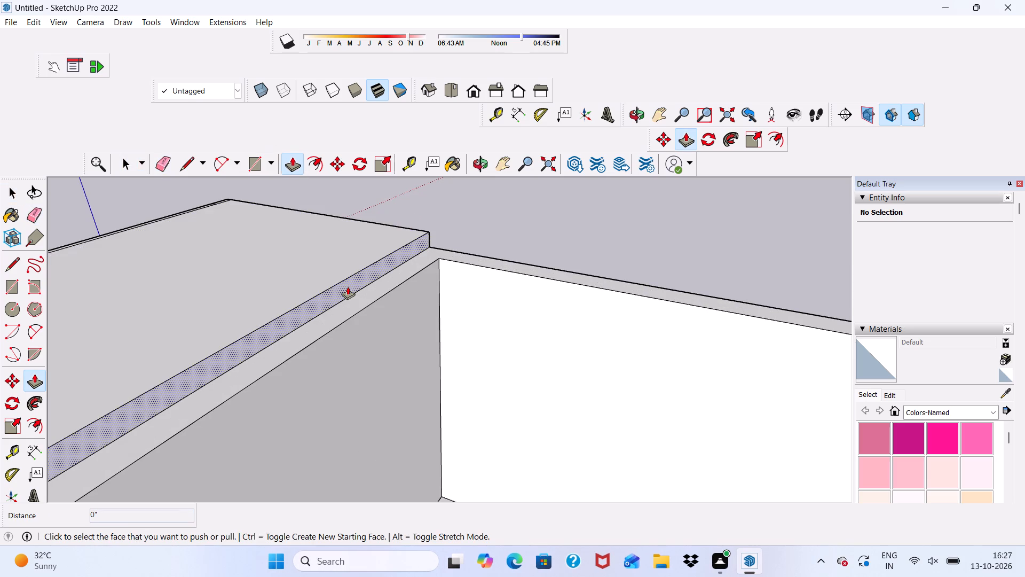
pyautogui.click(348, 286)
pyautogui.scroll(-14, 423, 275)
pyautogui.moveTo(521, 239); pyautogui.dragTo(376, 217, button='middle')
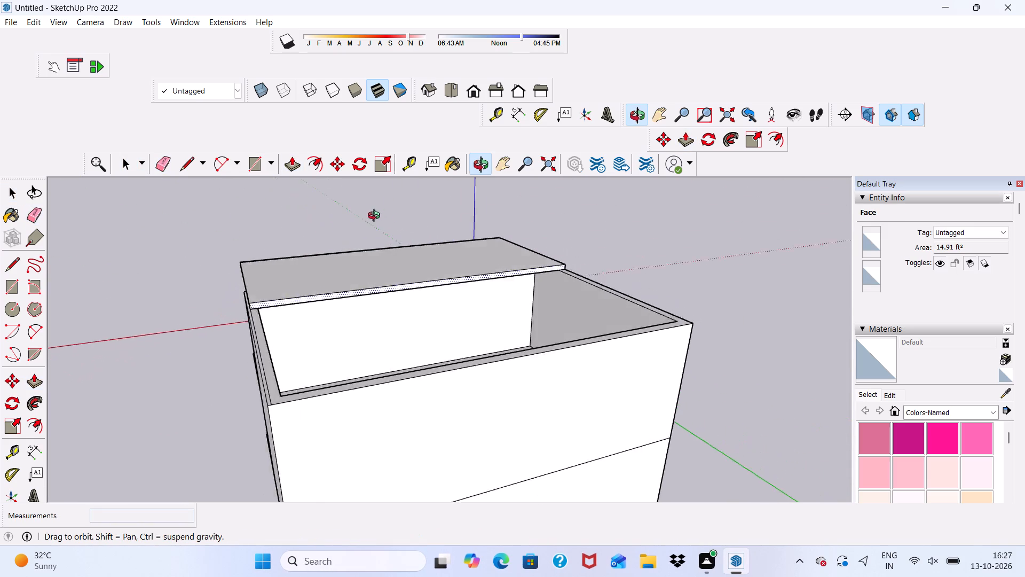
pyautogui.moveTo(376, 217); pyautogui.dragTo(332, 295, button='middle')
pyautogui.scroll(-5, 364, 385)
pyautogui.scroll(7, 546, 423)
pyautogui.scroll(-2, 540, 440)
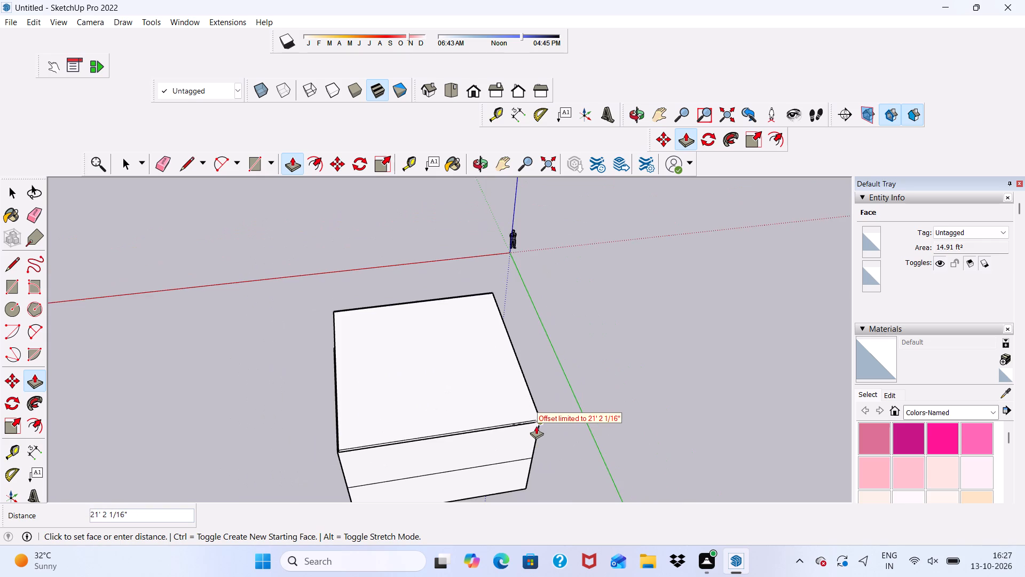
pyautogui.moveTo(535, 423); pyautogui.dragTo(404, 319, button='middle')
pyautogui.scroll(6, 422, 377)
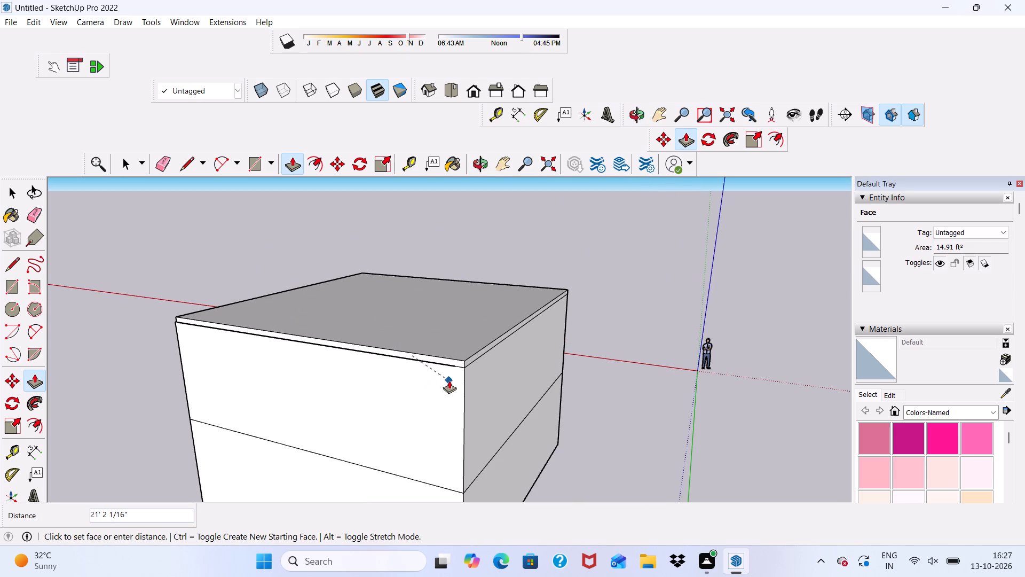
pyautogui.click(455, 379)
# Erase the vertical and horizontal seam lines on the front where the roof slab meets the left wall.
pyautogui.scroll(-6, 461, 394)
pyautogui.moveTo(508, 396); pyautogui.dragTo(237, 308, button='middle')
pyautogui.scroll(6, 490, 308)
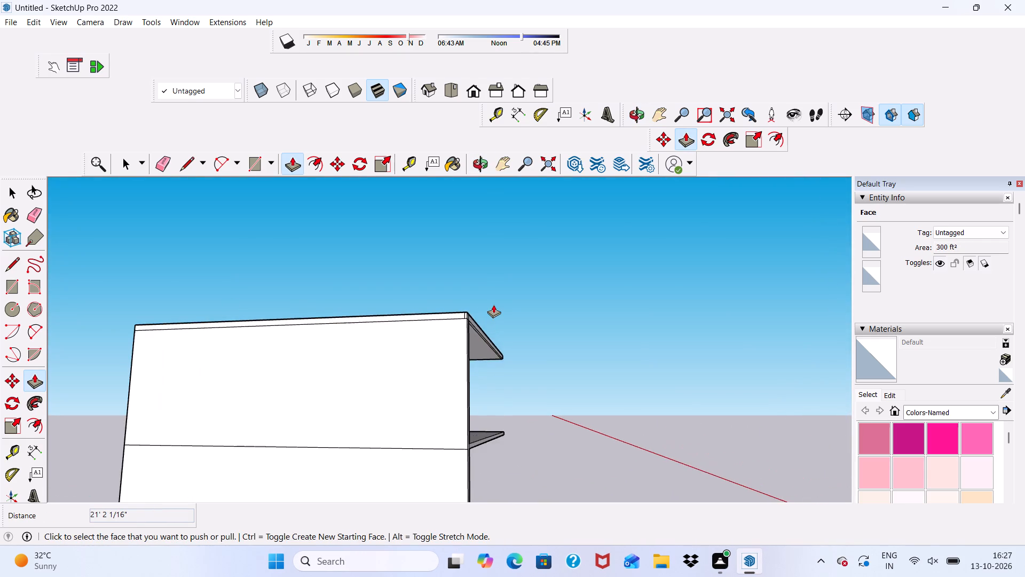
pyautogui.moveTo(485, 311); pyautogui.dragTo(215, 312, button='middle')
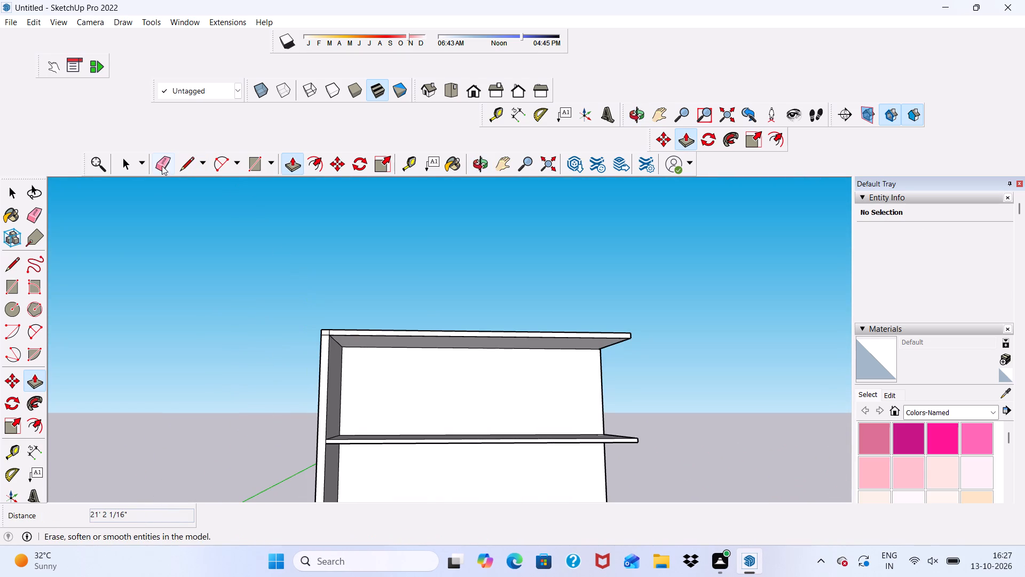
pyautogui.click(160, 166)
pyautogui.scroll(5, 395, 437)
pyautogui.scroll(6, 258, 189)
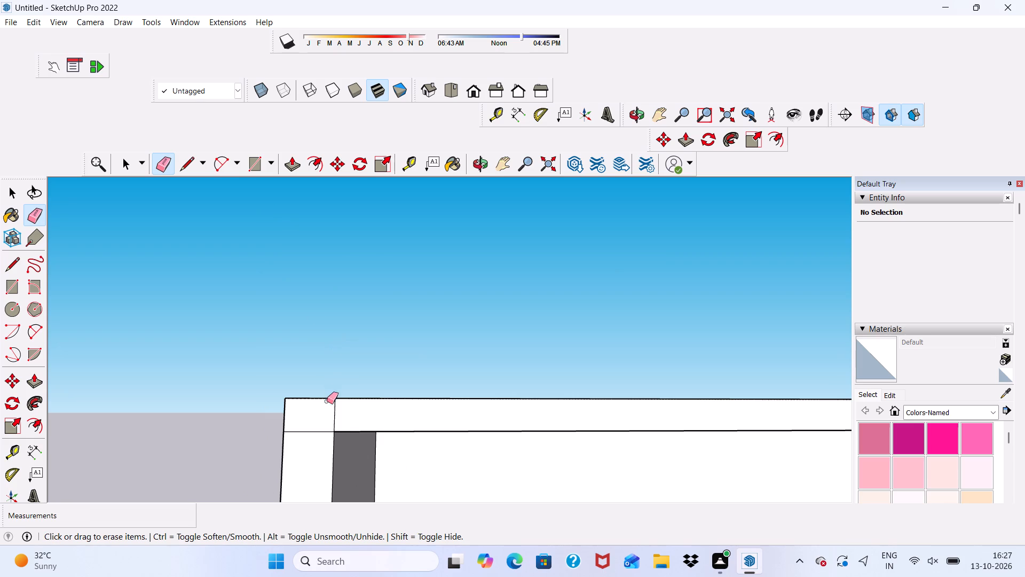
pyautogui.moveTo(328, 406); pyautogui.dragTo(334, 416)
pyautogui.moveTo(312, 425); pyautogui.dragTo(311, 439)
pyautogui.scroll(-9, 332, 372)
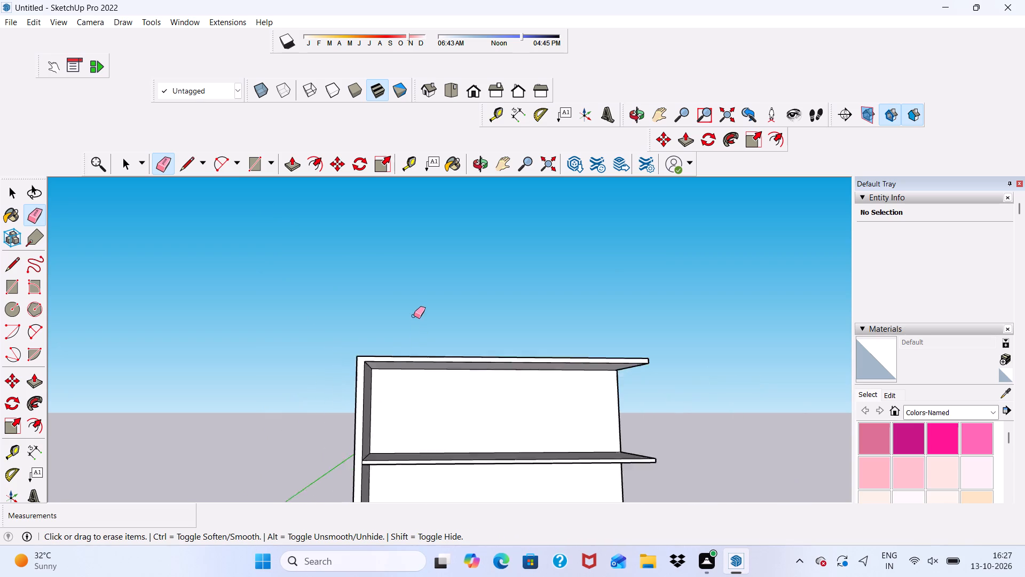
pyautogui.scroll(-2, 414, 316)
pyautogui.moveTo(423, 433); pyautogui.dragTo(404, 424, button='middle')
pyautogui.press('space')
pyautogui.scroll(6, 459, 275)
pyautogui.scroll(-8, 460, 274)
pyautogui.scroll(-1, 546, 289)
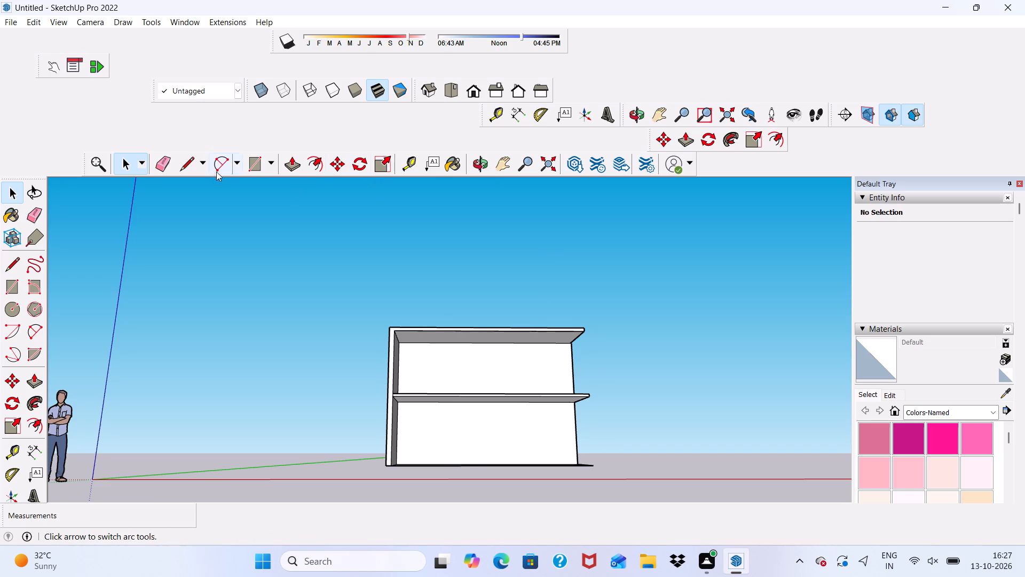
# Draw a 20' 6" by about 15' 3 3/8" rectangle over the front opening from the left wall's bottom outer corner up to the roof.
pyautogui.click(245, 167)
pyautogui.scroll(3, 395, 493)
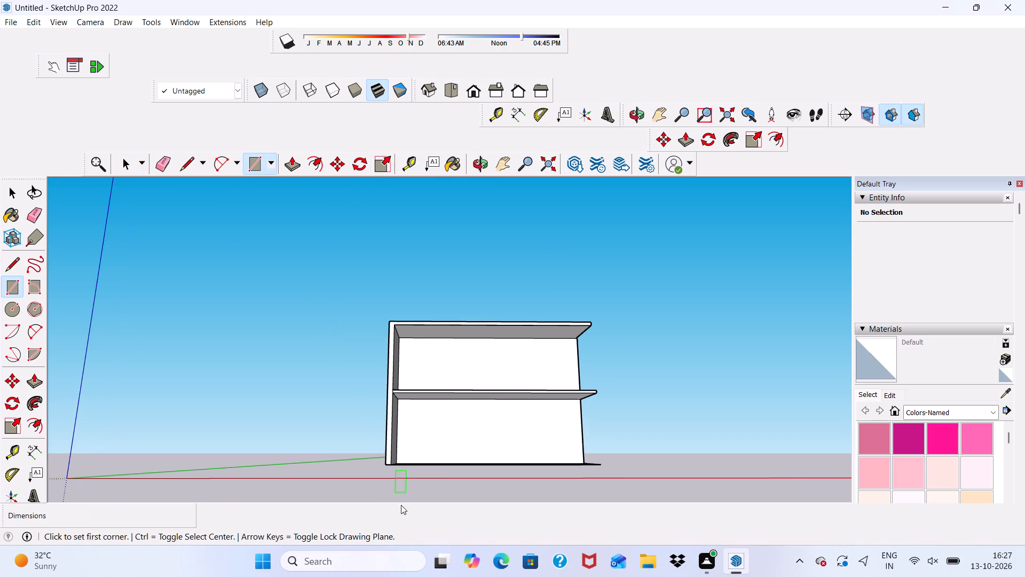
pyautogui.scroll(1, 401, 505)
pyautogui.moveTo(409, 463); pyautogui.dragTo(383, 484, button='middle')
pyautogui.scroll(12, 385, 475)
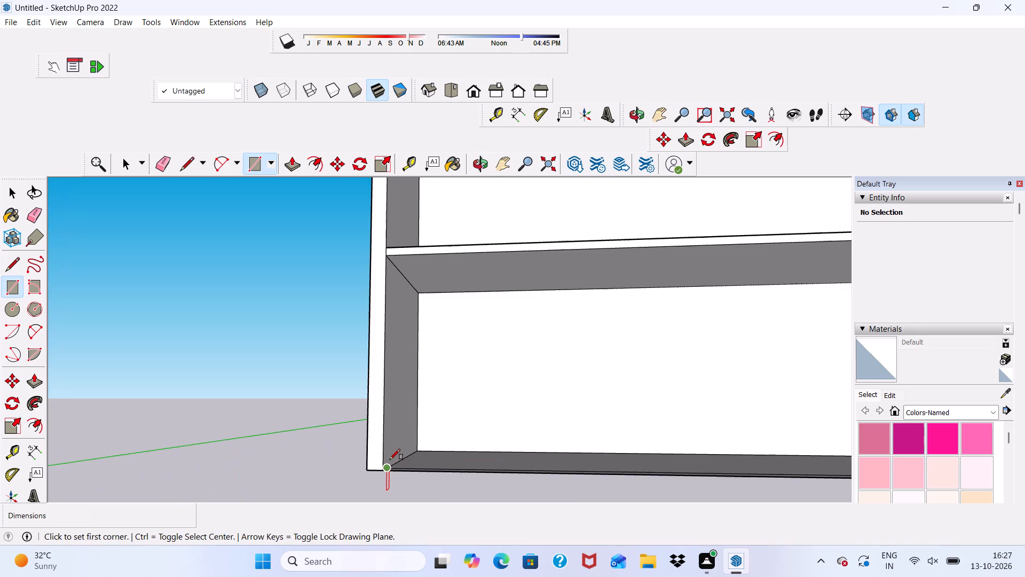
pyautogui.moveTo(390, 461); pyautogui.dragTo(380, 488, button='middle')
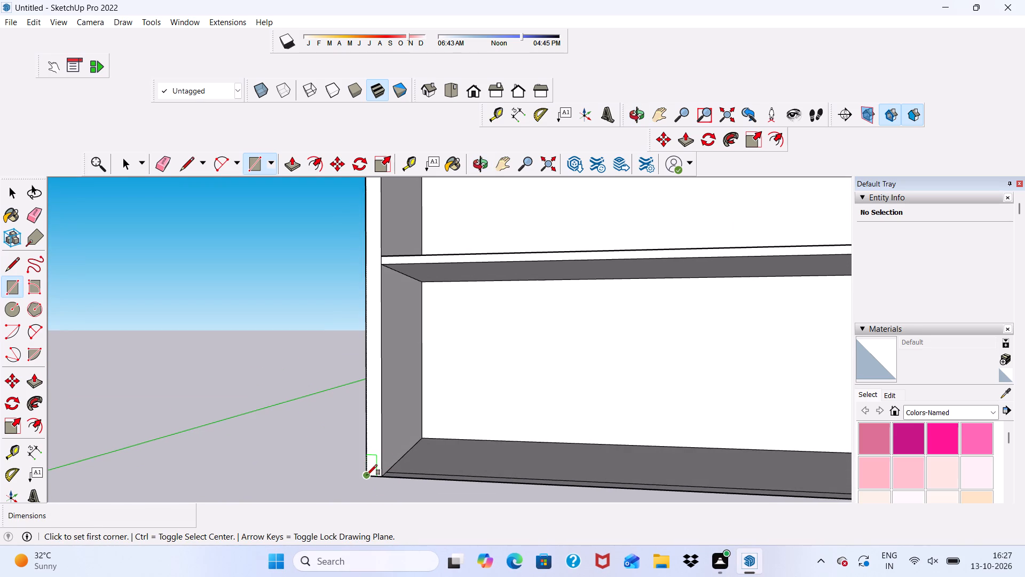
pyautogui.click(367, 475)
pyautogui.scroll(-5, 404, 503)
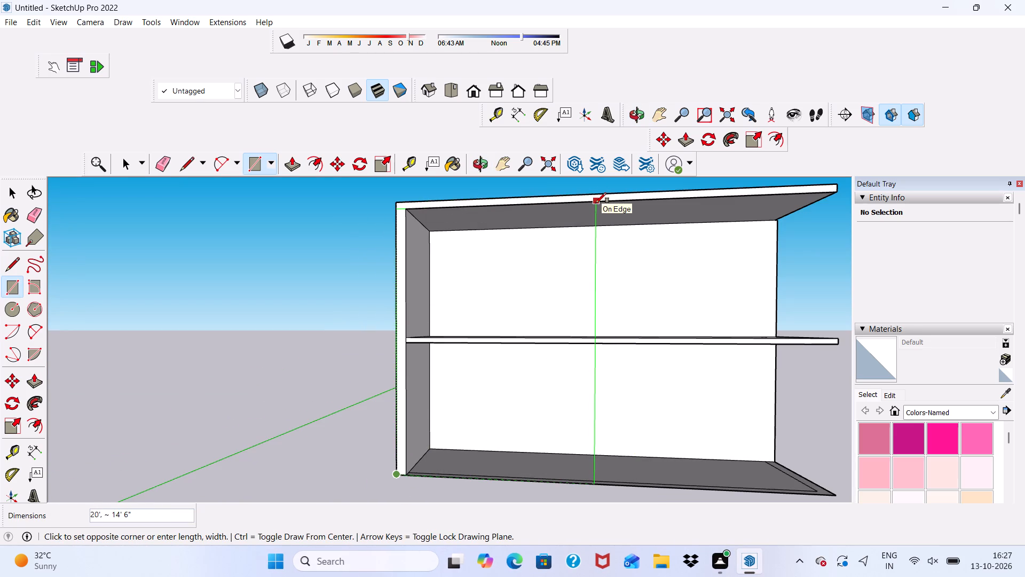
pyautogui.scroll(2, 596, 203)
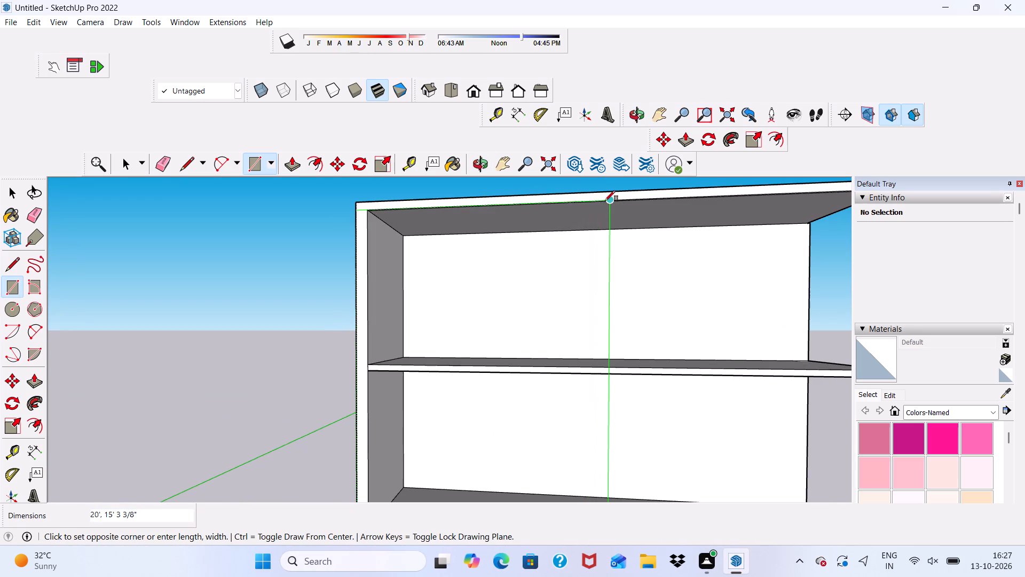
pyautogui.click(606, 192)
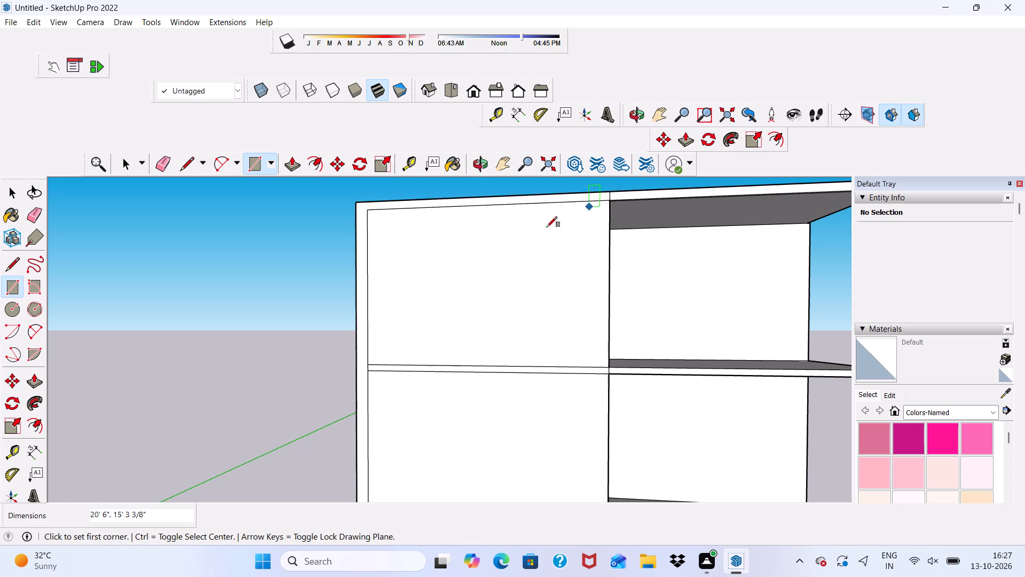
pyautogui.scroll(-6, 498, 267)
pyautogui.press('space')
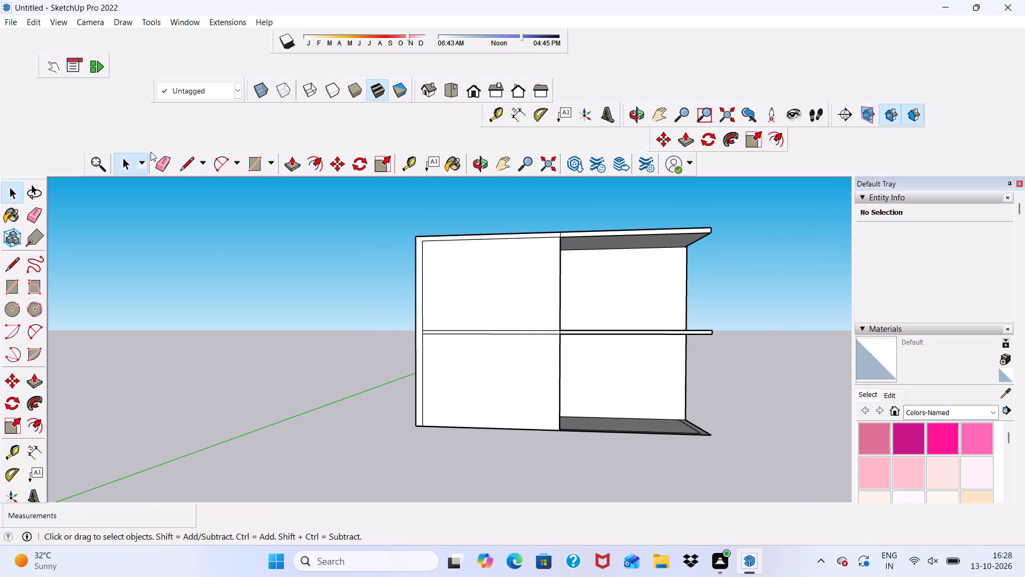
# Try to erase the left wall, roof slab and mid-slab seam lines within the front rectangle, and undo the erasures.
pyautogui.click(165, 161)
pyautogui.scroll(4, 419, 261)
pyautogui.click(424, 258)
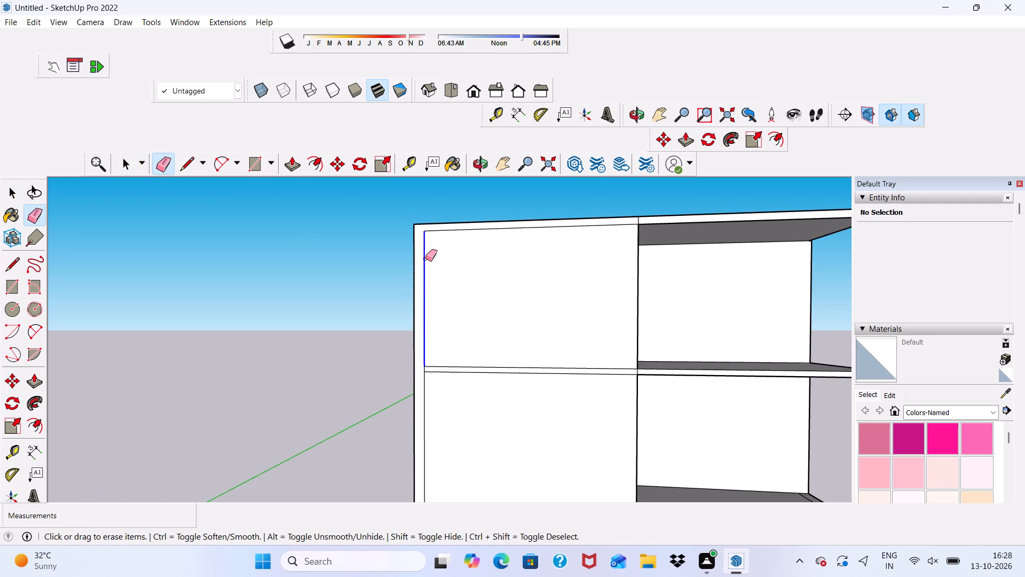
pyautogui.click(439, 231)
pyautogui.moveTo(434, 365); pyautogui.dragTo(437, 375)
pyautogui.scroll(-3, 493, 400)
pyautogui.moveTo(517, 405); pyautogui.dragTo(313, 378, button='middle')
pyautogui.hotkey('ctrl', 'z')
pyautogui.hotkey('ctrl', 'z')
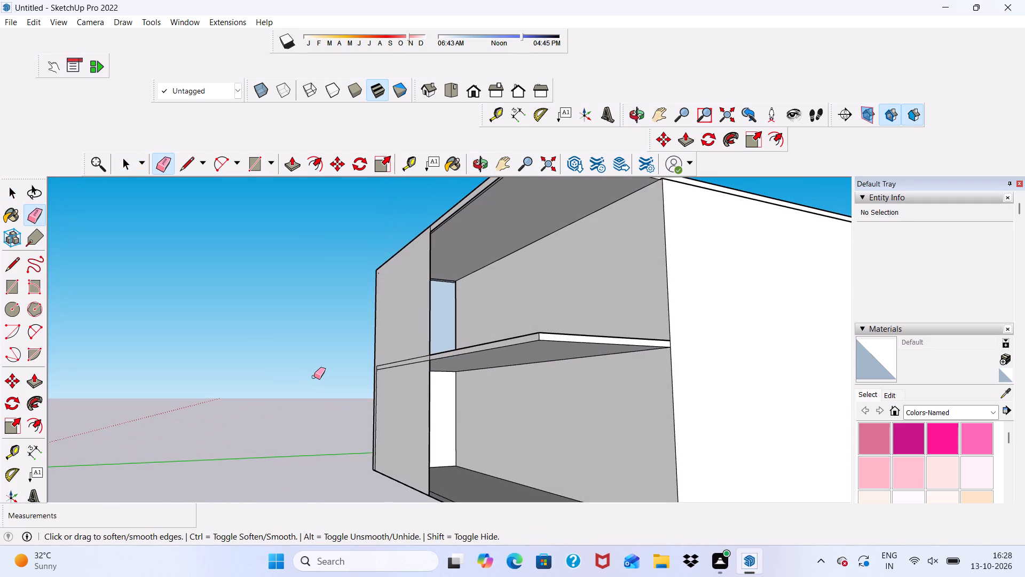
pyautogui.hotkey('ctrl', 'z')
# Pull the upper-storey face of the front rectangle out 6".
pyautogui.press('space')
pyautogui.moveTo(375, 314); pyautogui.dragTo(556, 379, button='middle')
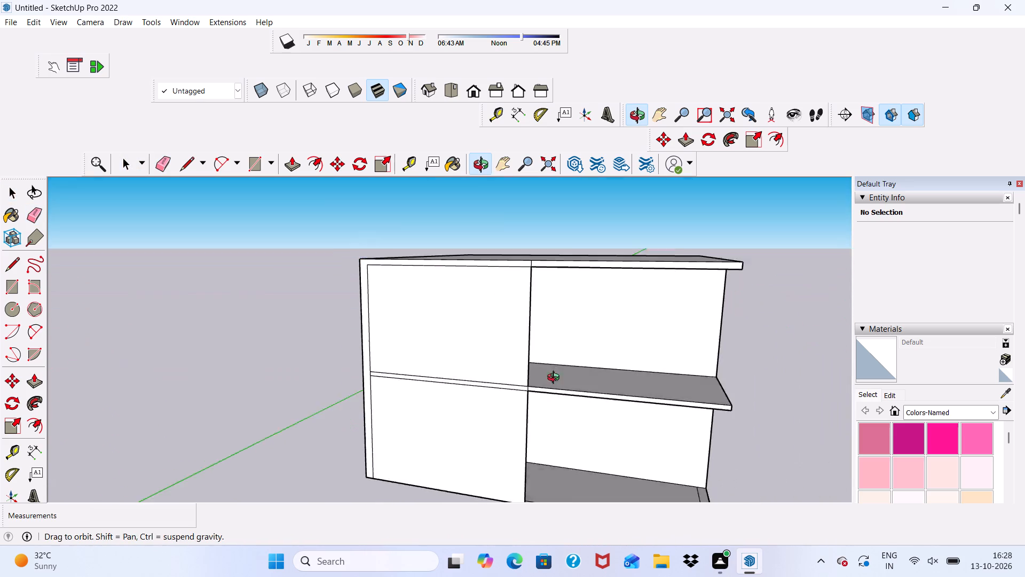
pyautogui.moveTo(556, 379); pyautogui.dragTo(600, 387, button='middle')
pyautogui.click(257, 160)
pyautogui.scroll(3, 407, 261)
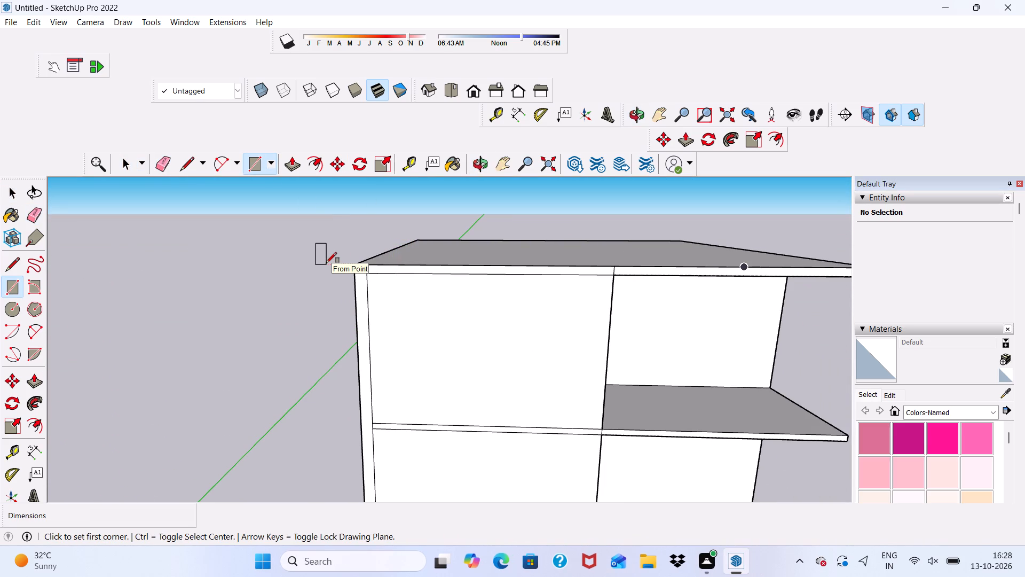
pyautogui.press('space')
pyautogui.click(422, 333)
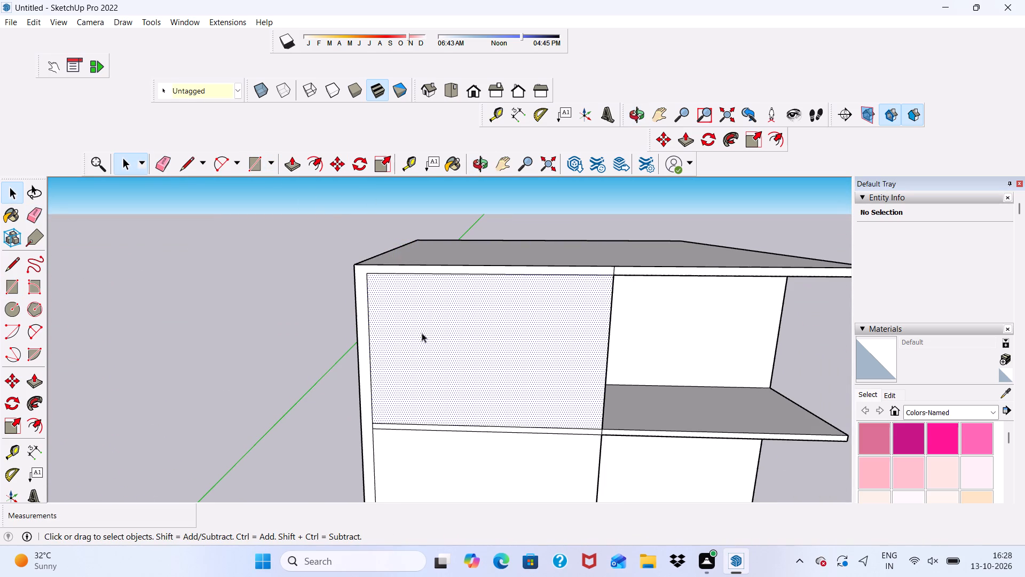
pyautogui.click(289, 164)
pyautogui.click(492, 339)
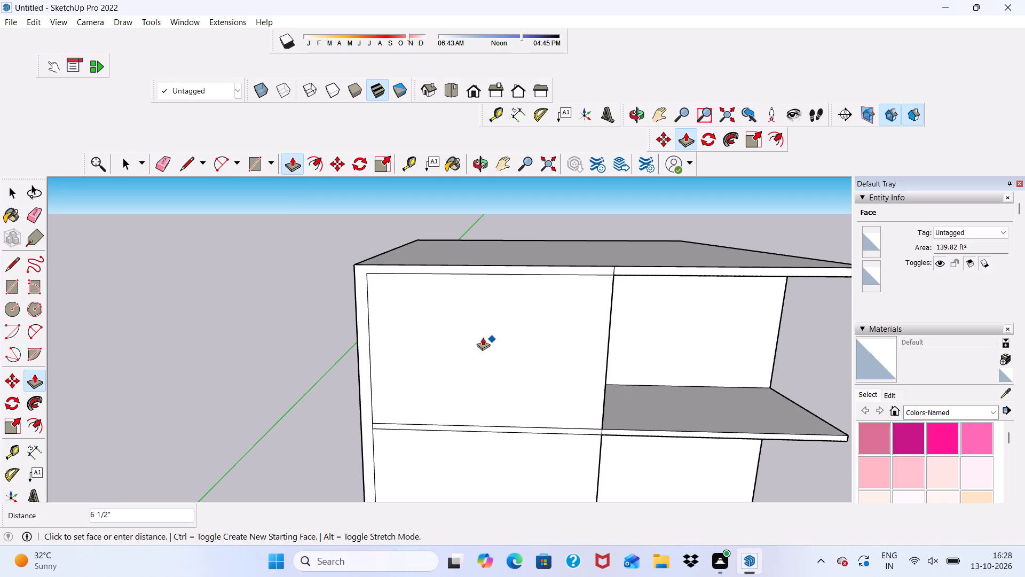
pyautogui.press('6')
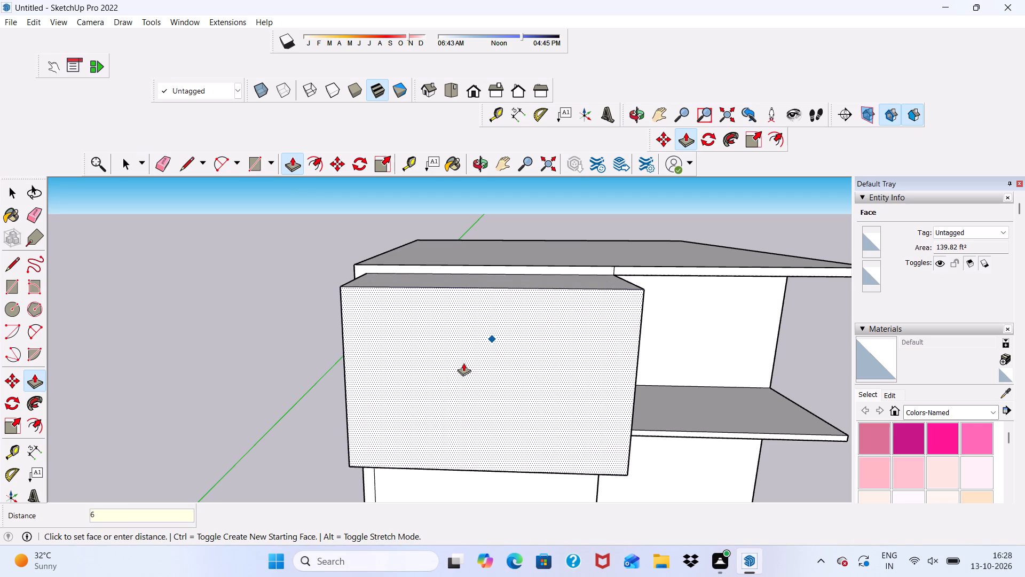
pyautogui.hotkey('shift', '"')
pyautogui.press('Return')
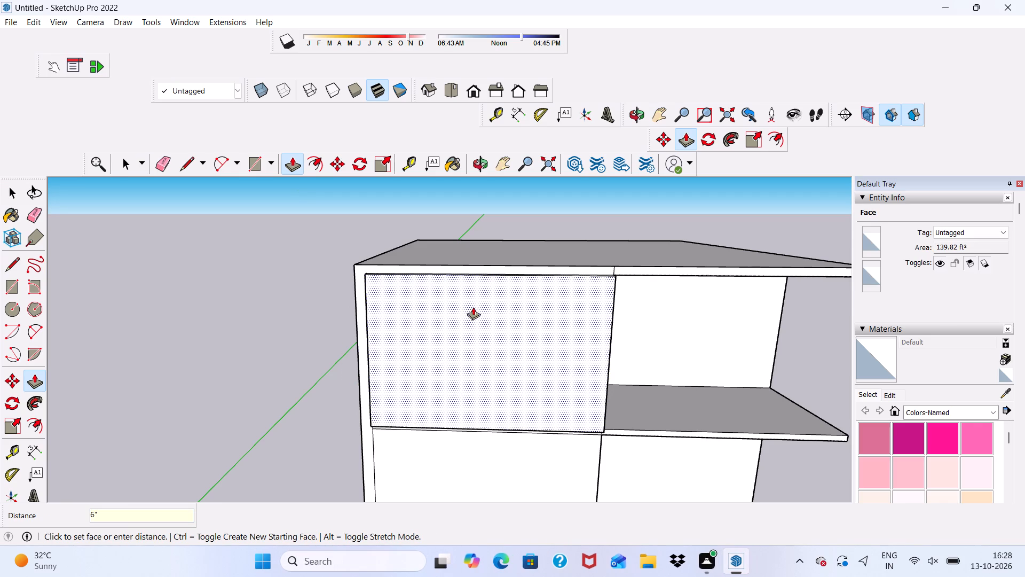
# Pull the projecting front panel's top face up to align with the top of the roof slab.
pyautogui.scroll(6, 459, 254)
pyautogui.scroll(-1, 458, 266)
pyautogui.moveTo(460, 267); pyautogui.dragTo(452, 309, button='middle')
pyautogui.scroll(5, 452, 309)
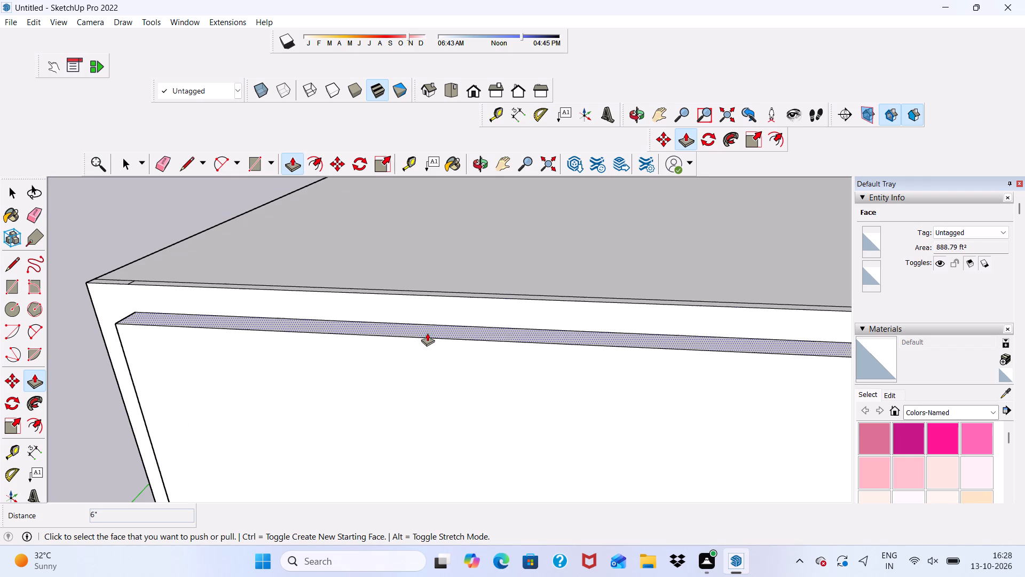
pyautogui.click(425, 328)
pyautogui.moveTo(444, 295); pyautogui.dragTo(463, 303, button='middle')
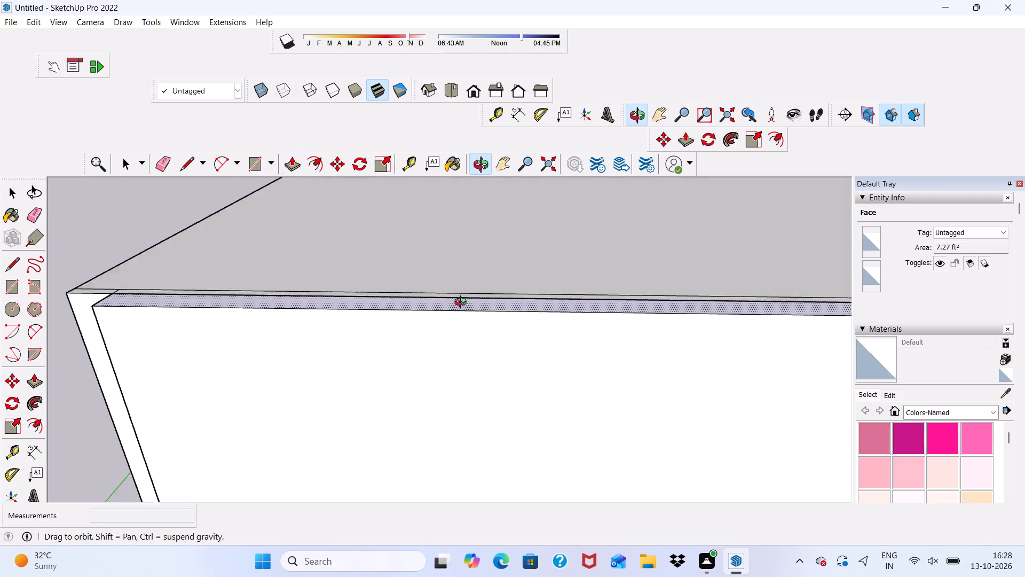
pyautogui.moveTo(463, 303); pyautogui.dragTo(646, 326, button='middle')
pyautogui.scroll(-2, 418, 306)
pyautogui.moveTo(504, 317); pyautogui.dragTo(634, 278, button='middle')
pyautogui.click(441, 458)
# Pull the front panel's left end face out to align with the outer face of the building's left wall.
pyautogui.scroll(-4, 474, 281)
pyautogui.scroll(3, 482, 408)
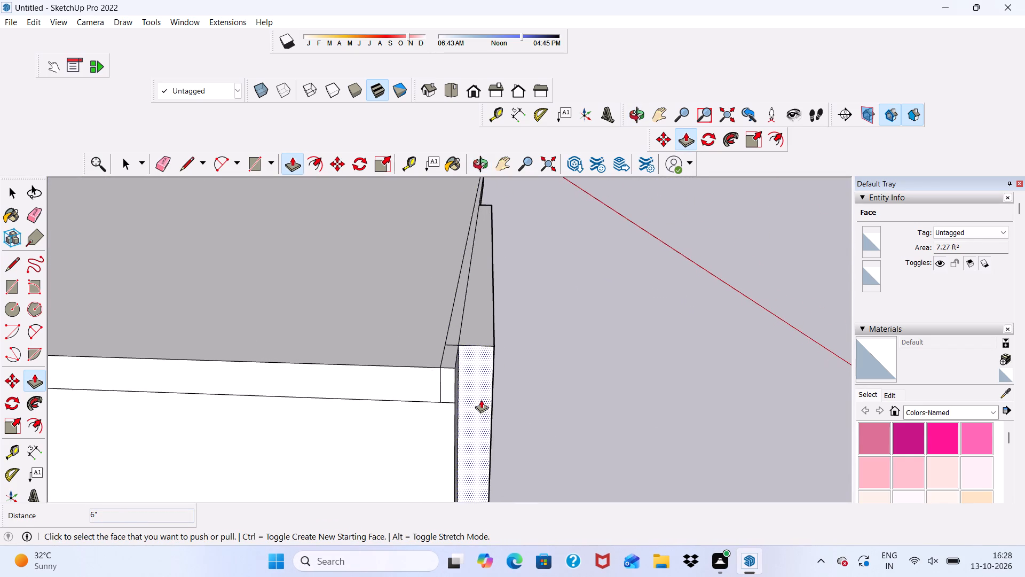
pyautogui.click(481, 399)
pyautogui.click(435, 400)
# Extend the front panel's underside down about 10' 4 9/16" to the base of the building.
pyautogui.scroll(-11, 454, 263)
pyautogui.moveTo(498, 313); pyautogui.dragTo(411, 158, button='middle')
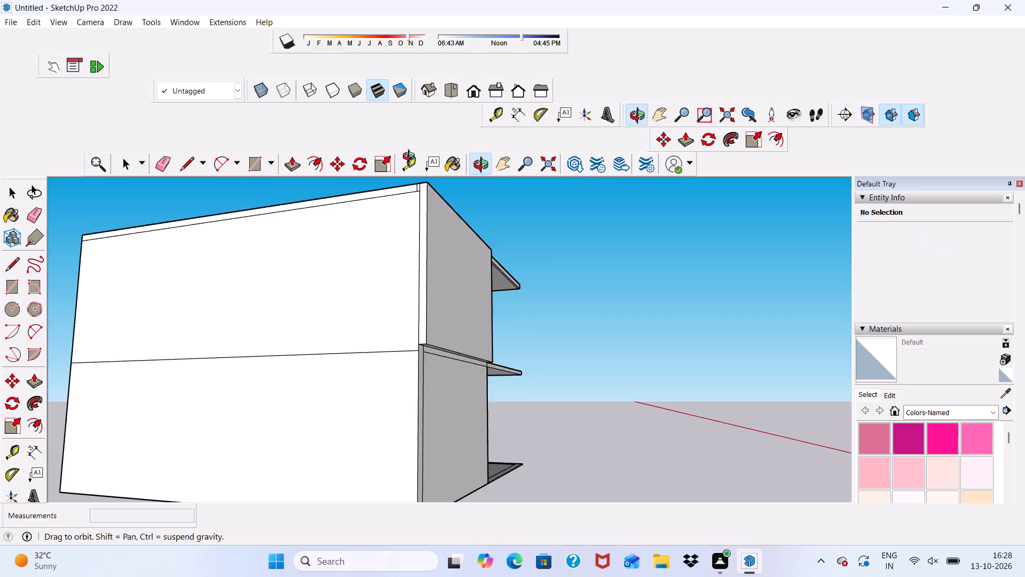
pyautogui.moveTo(411, 158); pyautogui.dragTo(373, 124, button='middle')
pyautogui.scroll(13, 368, 296)
pyautogui.click(367, 283)
pyautogui.scroll(-2, 367, 302)
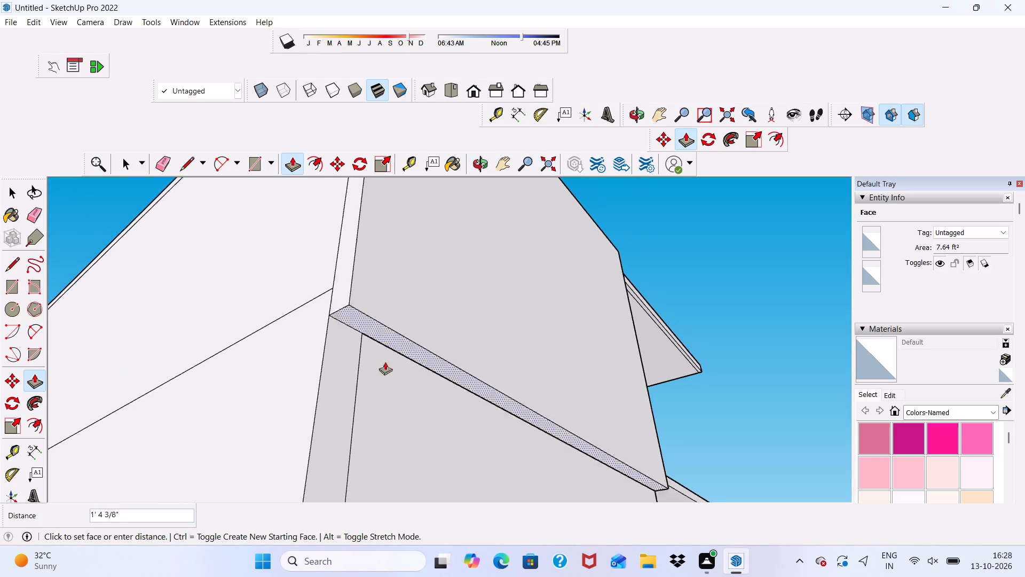
pyautogui.scroll(-15, 385, 362)
pyautogui.scroll(6, 413, 494)
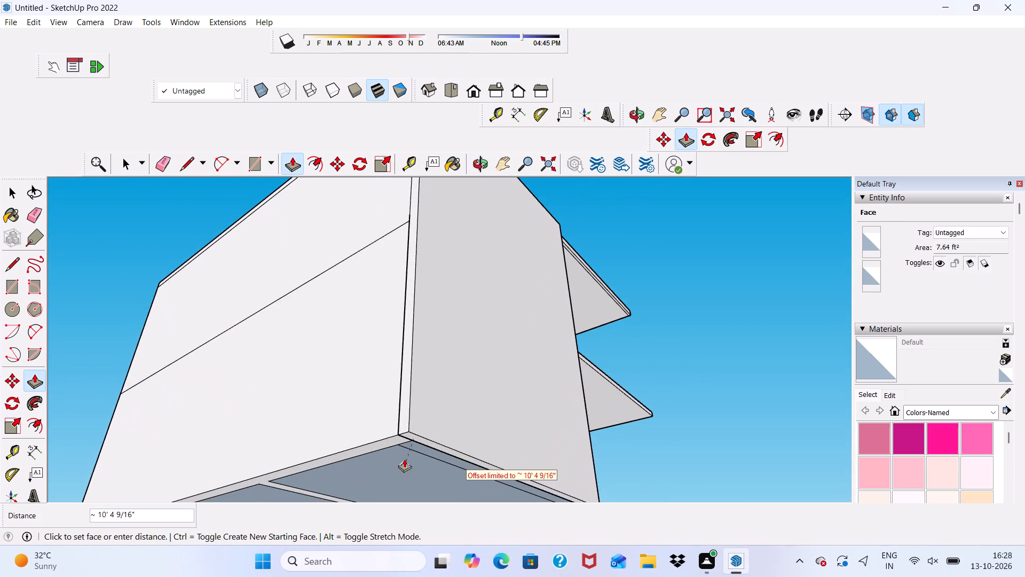
pyautogui.scroll(5, 392, 440)
pyautogui.click(392, 440)
pyautogui.scroll(-6, 392, 440)
pyautogui.moveTo(543, 395); pyautogui.dragTo(353, 450, button='middle')
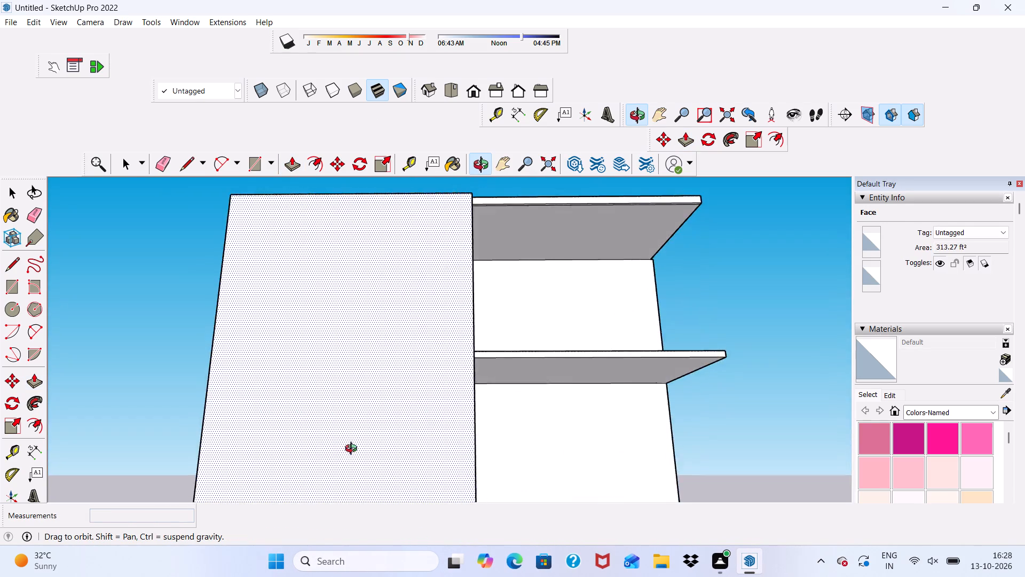
pyautogui.moveTo(353, 450); pyautogui.dragTo(392, 571, button='middle')
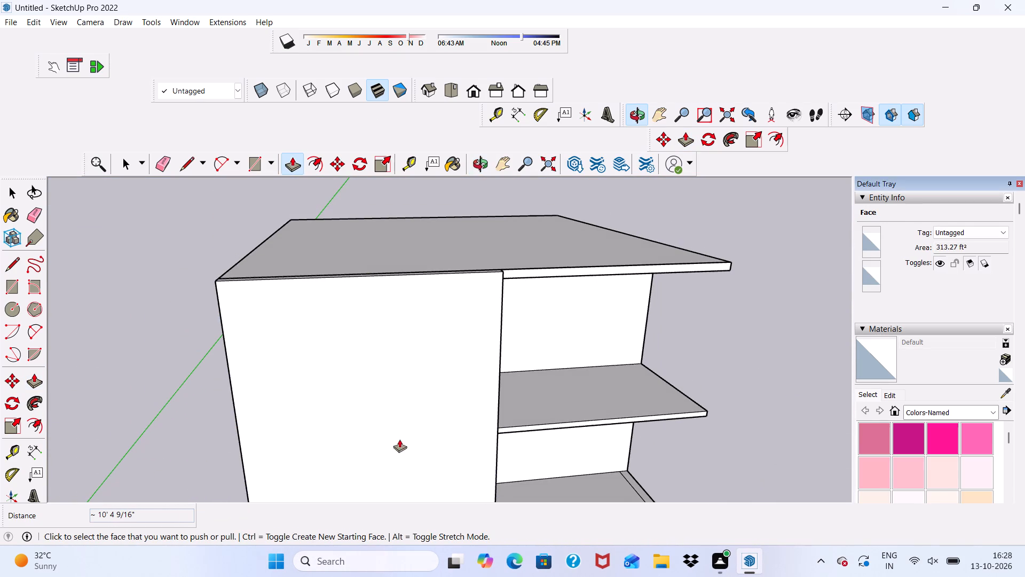
pyautogui.press('space')
# Examine the front elevation with the full-height panel beside the open bays.
pyautogui.scroll(-5, 420, 428)
pyautogui.scroll(-6, 428, 380)
pyautogui.moveTo(428, 380); pyautogui.dragTo(411, 306, button='middle')
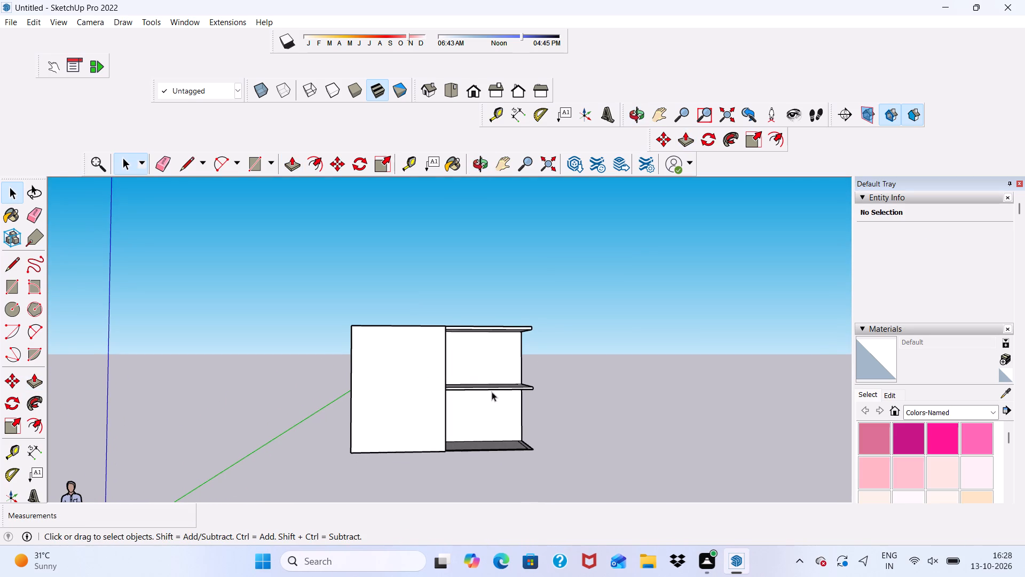
pyautogui.moveTo(501, 398); pyautogui.dragTo(476, 372)
pyautogui.scroll(7, 471, 368)
pyautogui.press('space')
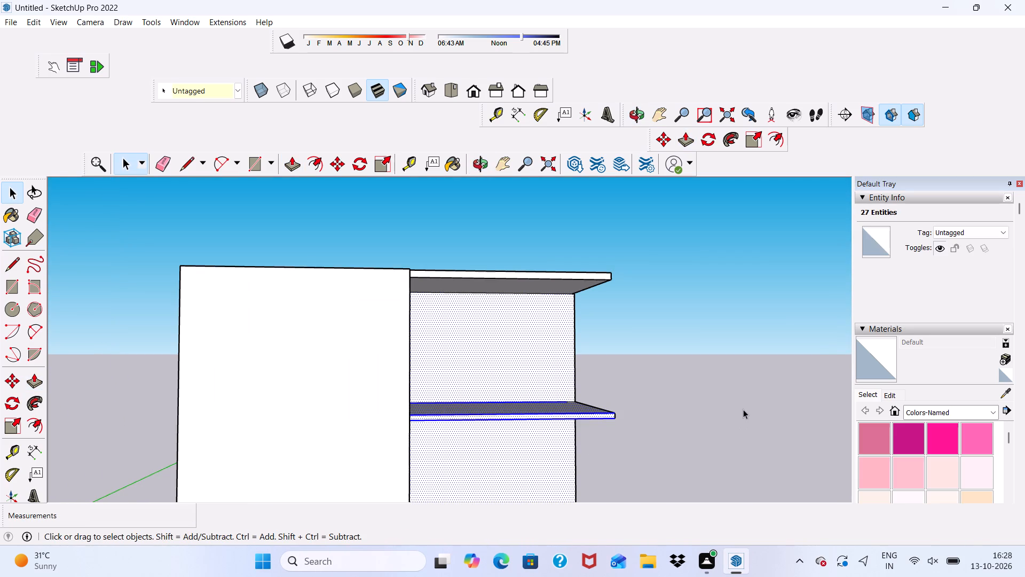
pyautogui.click(756, 393)
pyautogui.scroll(-1, 512, 399)
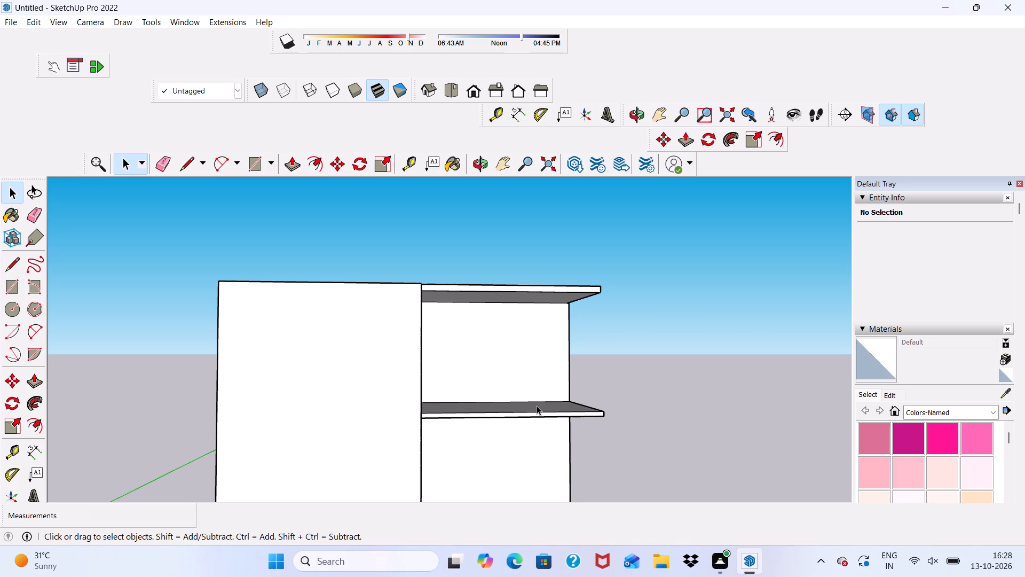
pyautogui.scroll(2, 531, 406)
pyautogui.scroll(-7, 529, 382)
pyautogui.moveTo(542, 351); pyautogui.dragTo(531, 315, button='middle')
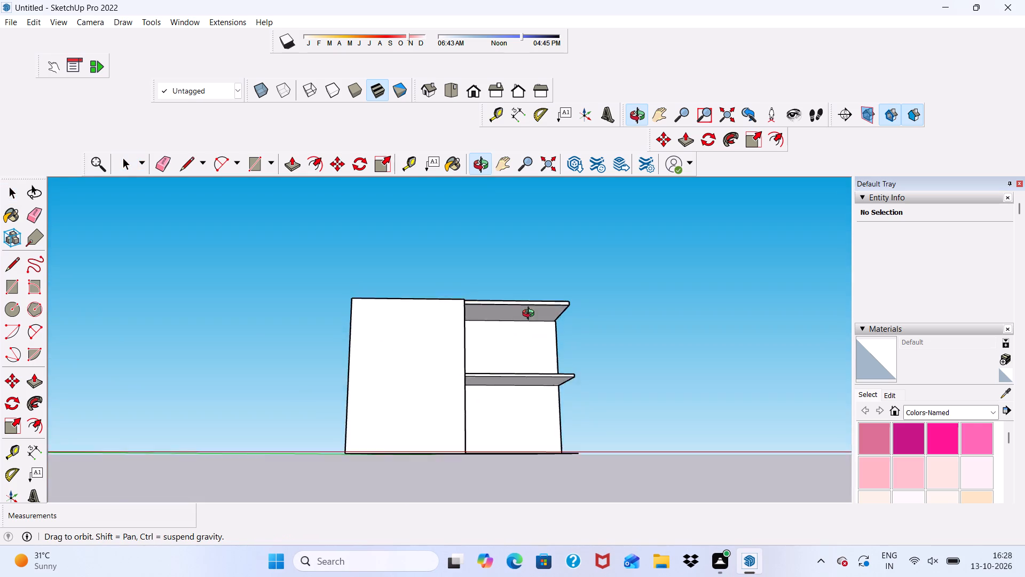
pyautogui.moveTo(531, 315); pyautogui.dragTo(518, 352, button='middle')
pyautogui.scroll(-8, 518, 352)
pyautogui.scroll(6, 480, 357)
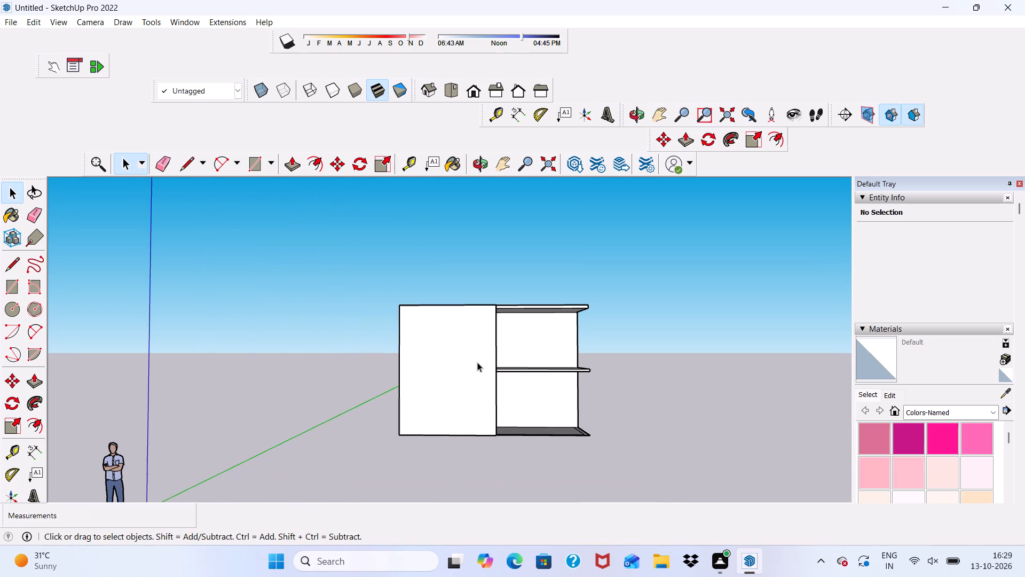
# Draw a 20' 6" by about 2' 15/16" vertical rectangle along the left edge of the front panel.
pyautogui.moveTo(384, 379); pyautogui.dragTo(492, 403, button='middle')
pyautogui.scroll(7, 460, 389)
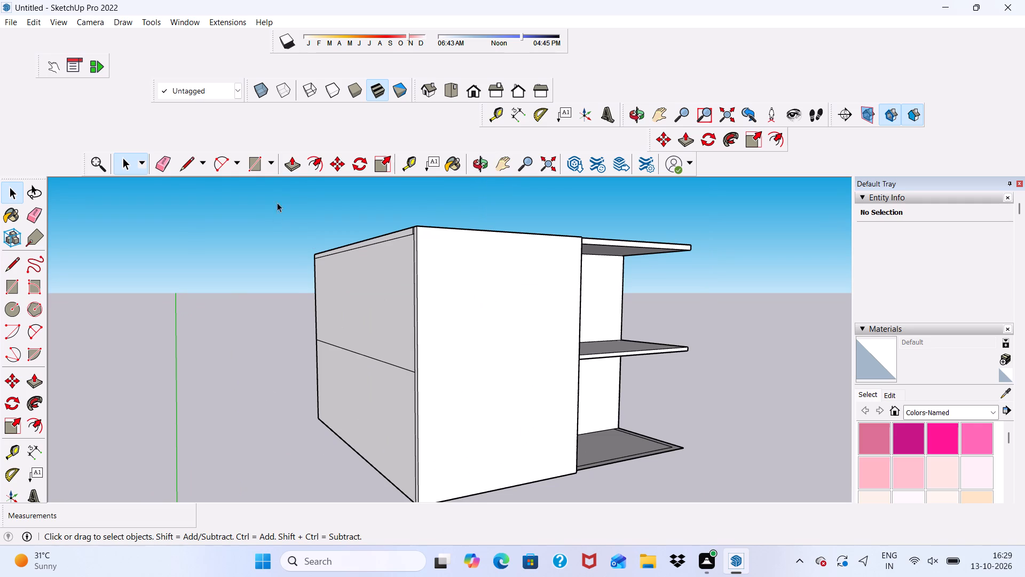
pyautogui.click(247, 162)
pyautogui.scroll(-5, 439, 419)
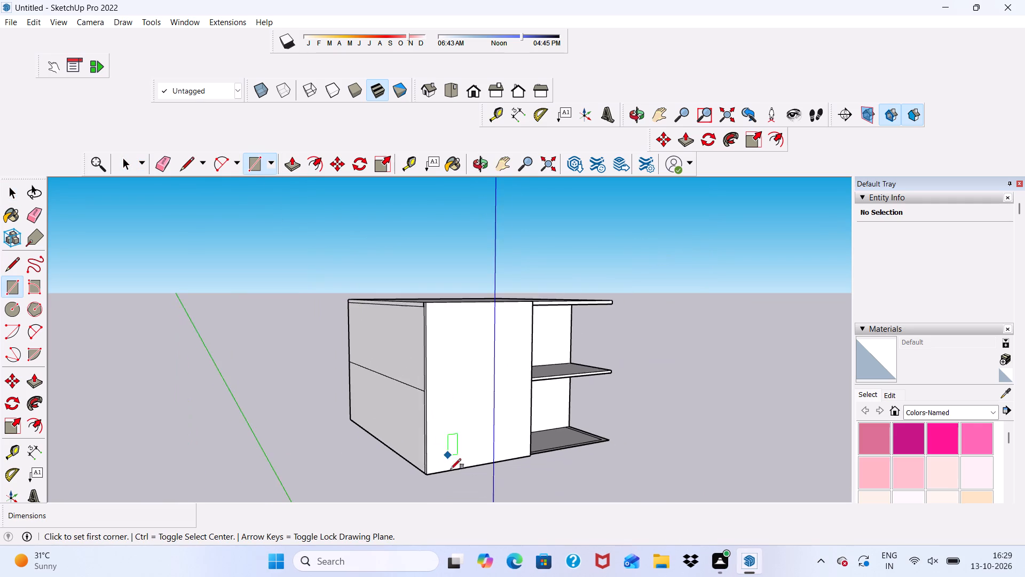
pyautogui.scroll(11, 449, 486)
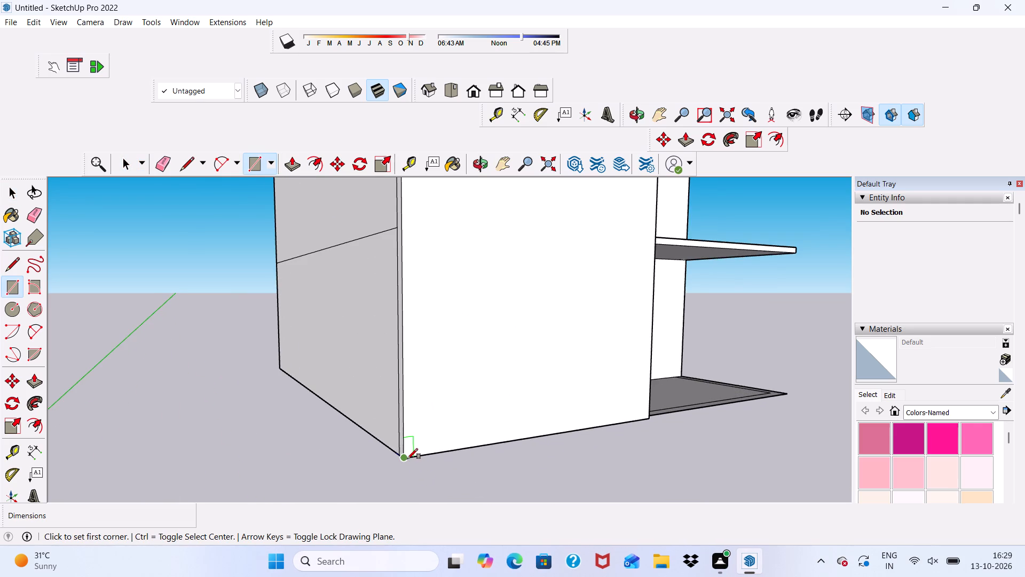
pyautogui.click(406, 458)
pyautogui.scroll(-5, 406, 458)
pyautogui.scroll(-5, 436, 279)
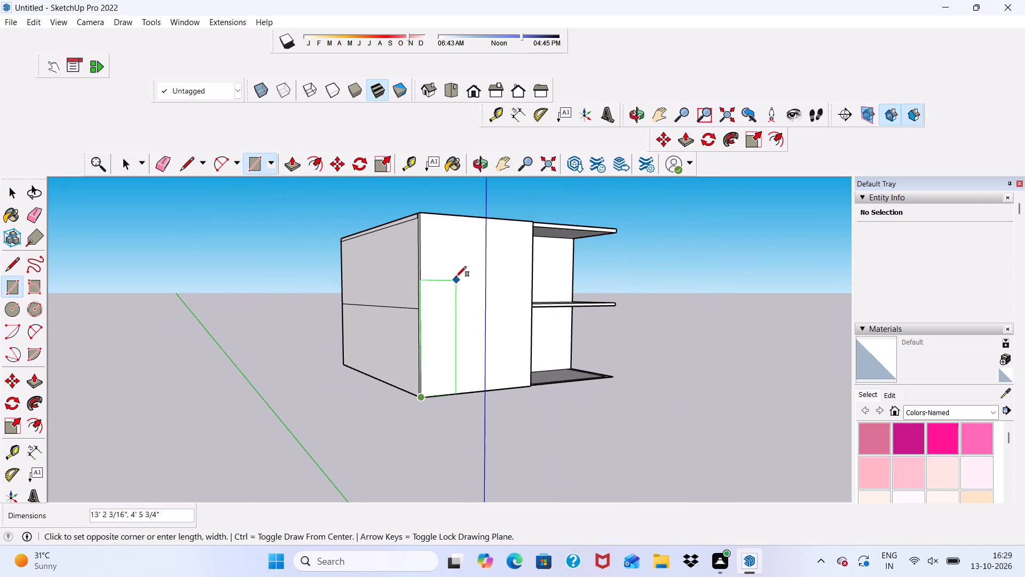
pyautogui.scroll(1, 434, 214)
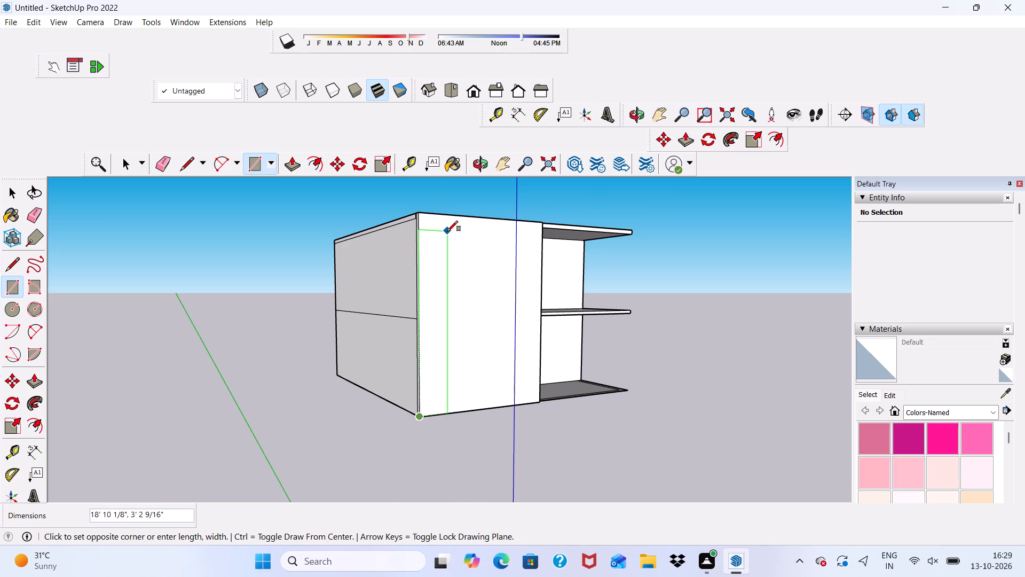
pyautogui.scroll(4, 447, 231)
pyautogui.click(432, 208)
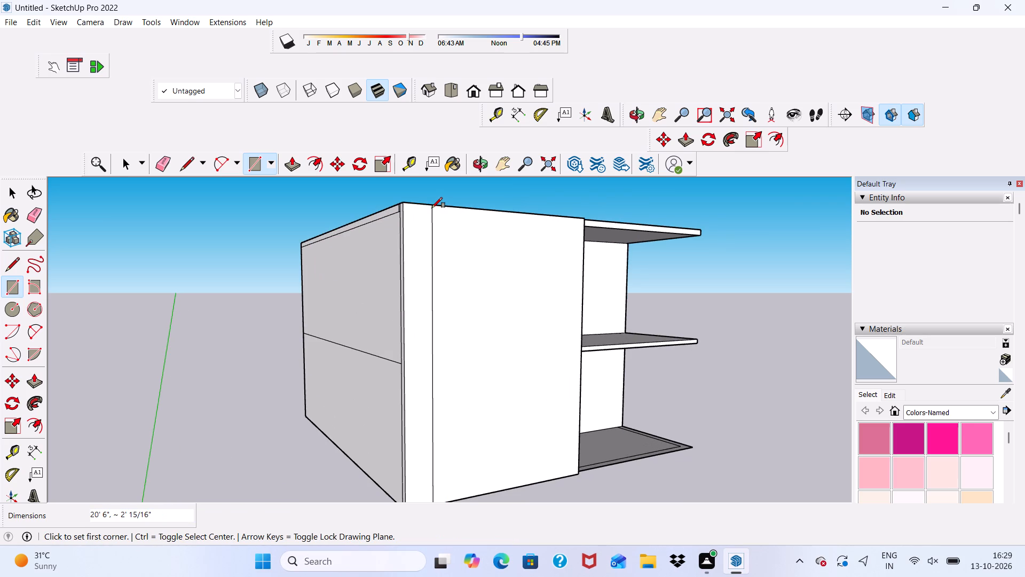
# Draw a 15' 3 3/8" by about 1' 6 1/2" horizontal rectangle along the top edge of the front panel.
pyautogui.click(405, 205)
pyautogui.scroll(-4, 574, 247)
pyautogui.moveTo(678, 259); pyautogui.dragTo(592, 260, button='middle')
pyautogui.scroll(-1, 678, 259)
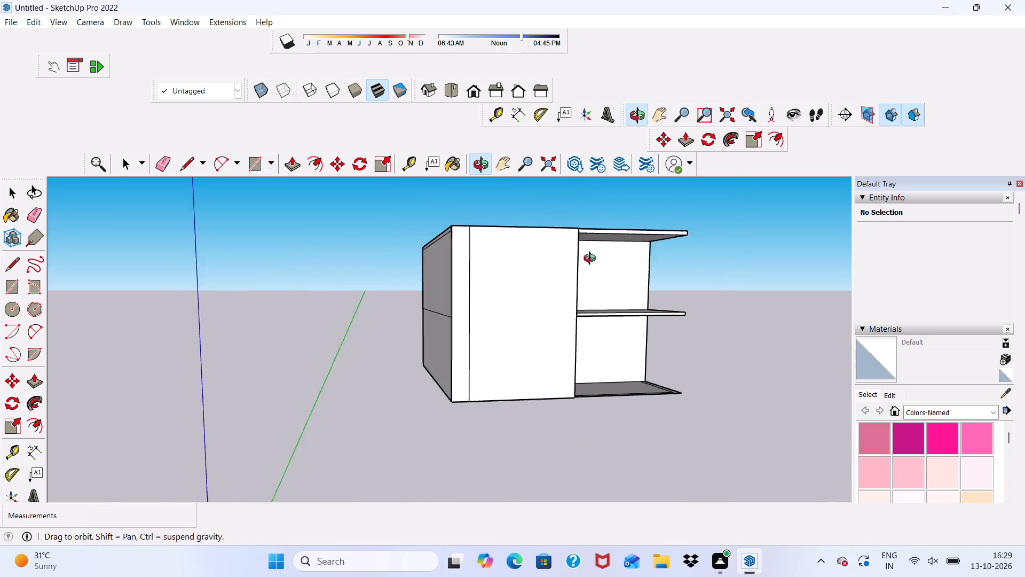
pyautogui.moveTo(592, 260); pyautogui.dragTo(469, 260, button='middle')
pyautogui.scroll(3, 637, 223)
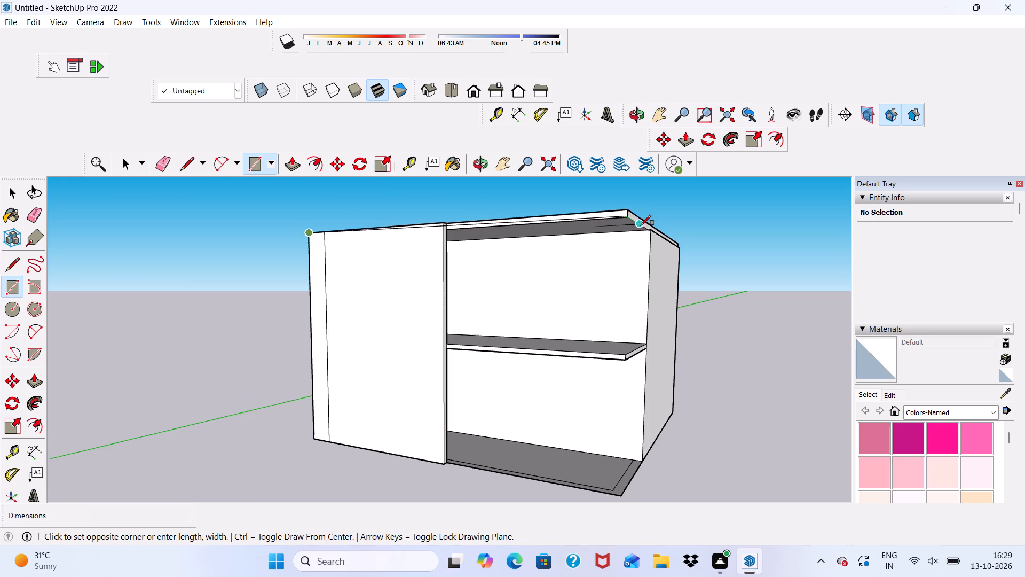
pyautogui.scroll(2, 439, 238)
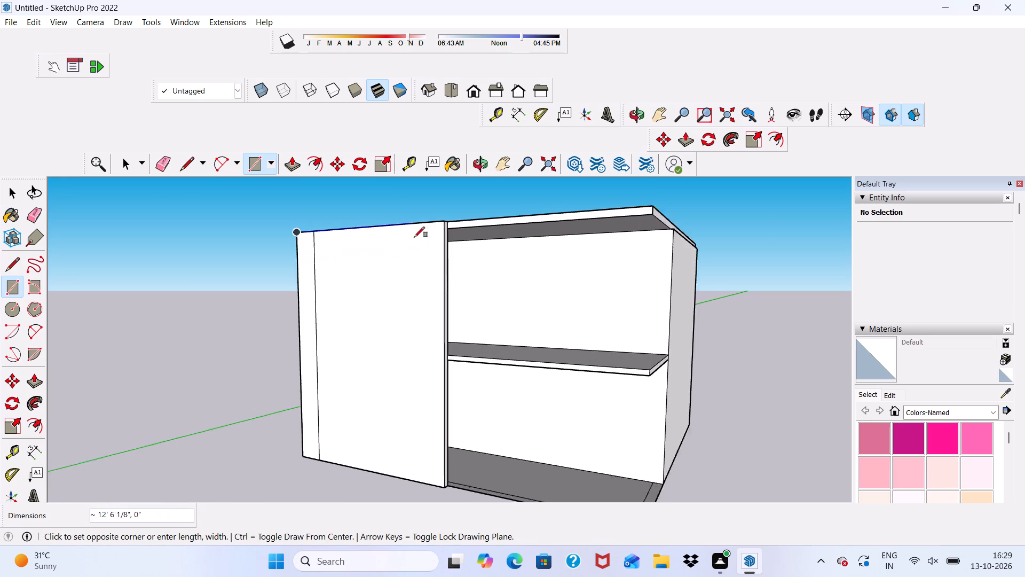
pyautogui.scroll(5, 414, 237)
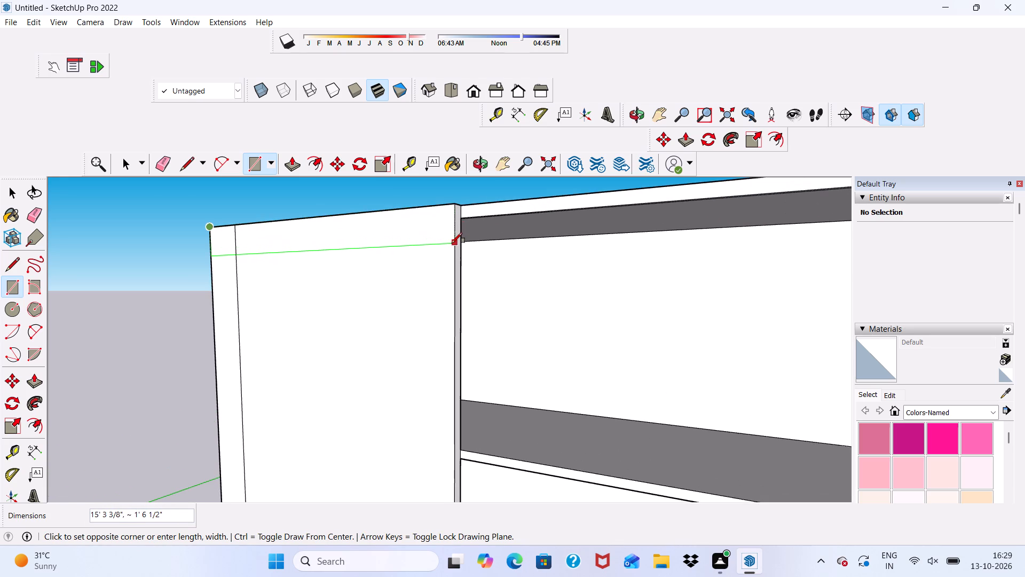
pyautogui.click(452, 243)
# Erase the overlapping corner lines so the panel's side and top strips merge into one L-shaped face.
pyautogui.press('space')
pyautogui.click(161, 167)
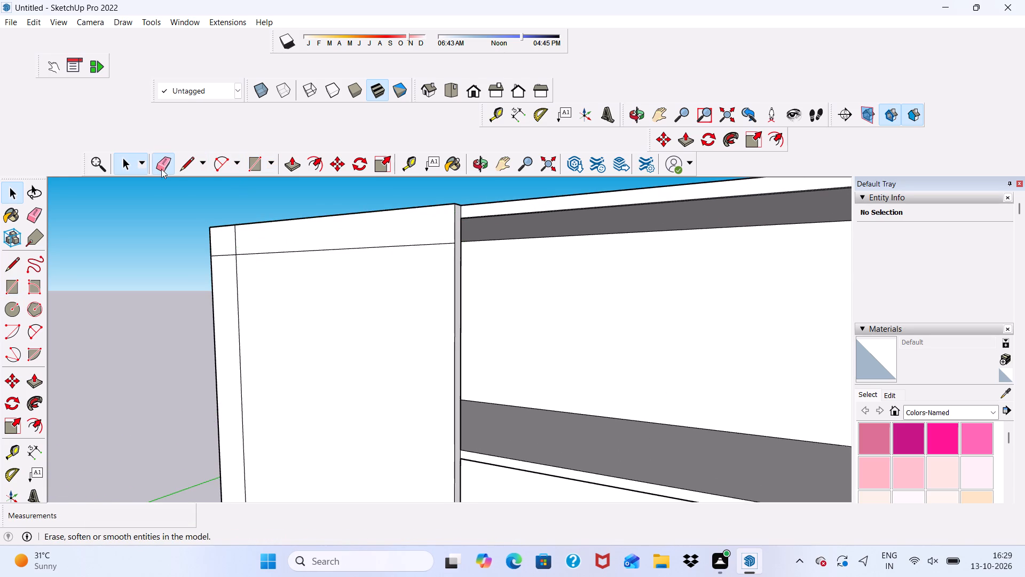
pyautogui.moveTo(241, 240); pyautogui.dragTo(223, 241)
pyautogui.moveTo(223, 243); pyautogui.dragTo(223, 263)
# Pull the L-shaped border face on the front panel outward by 1'.
pyautogui.press('space')
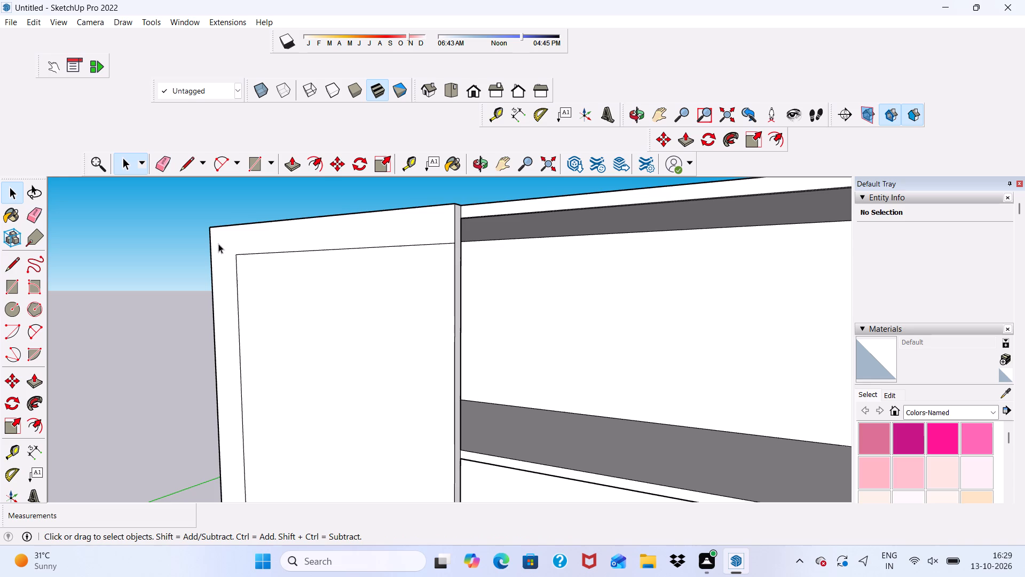
pyautogui.click(226, 243)
pyautogui.click(297, 155)
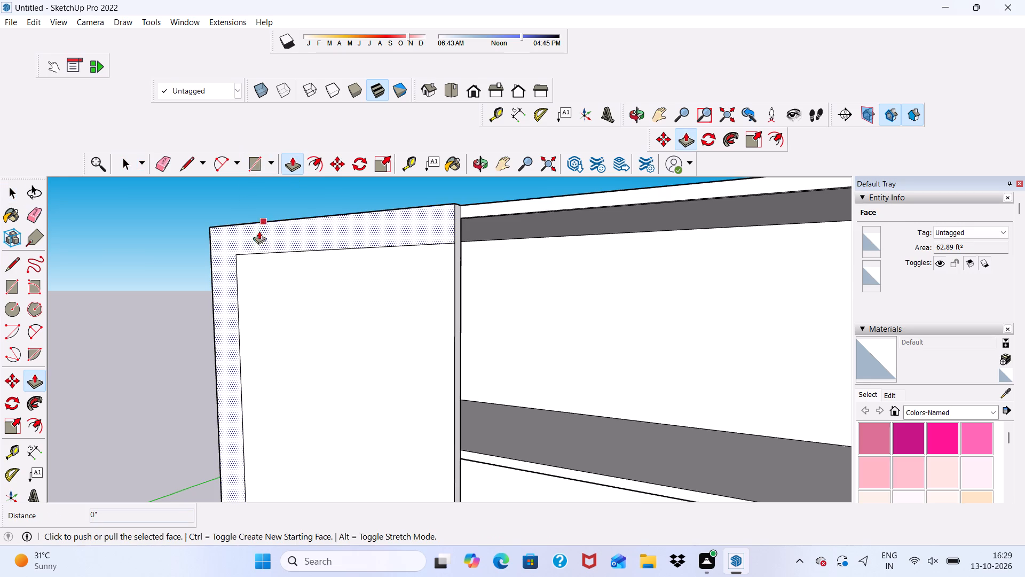
pyautogui.click(257, 231)
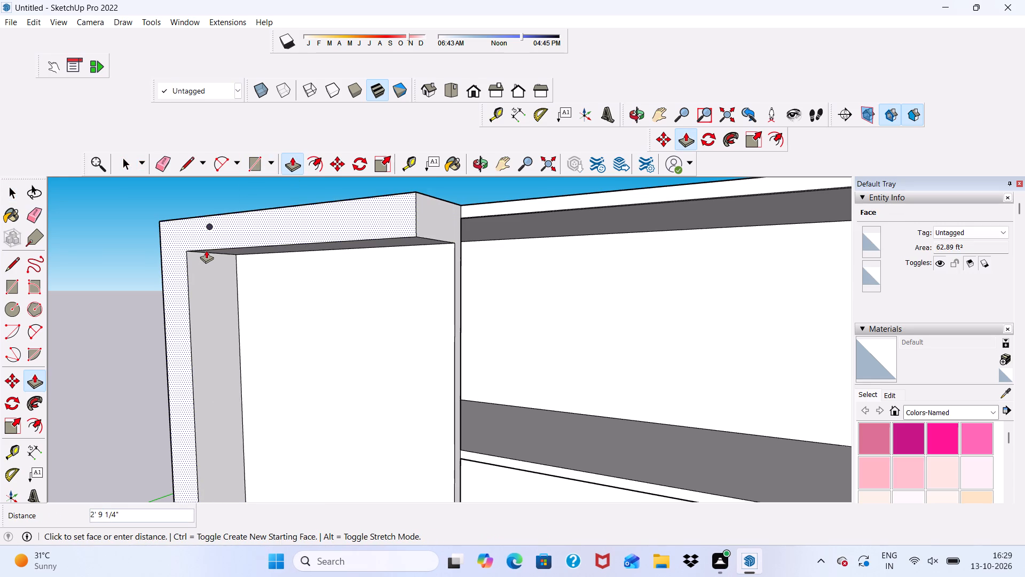
pyautogui.write("1'")
pyautogui.press('Return')
# Draw a 6" line across the panel's end face at the underside of the projecting top strip.
pyautogui.scroll(-5, 218, 260)
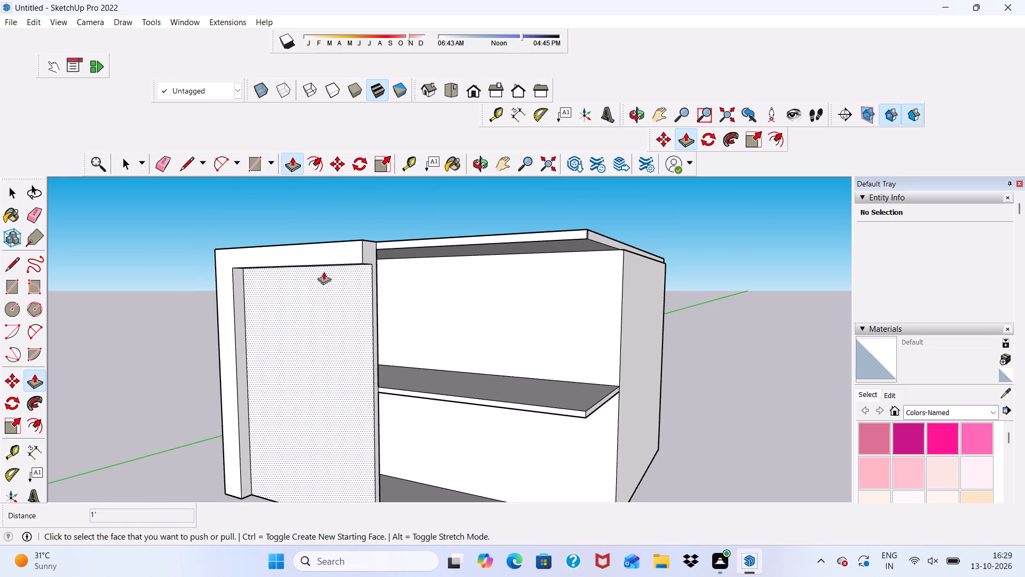
pyautogui.moveTo(340, 263); pyautogui.dragTo(455, 252, button='middle')
pyautogui.scroll(1, 455, 252)
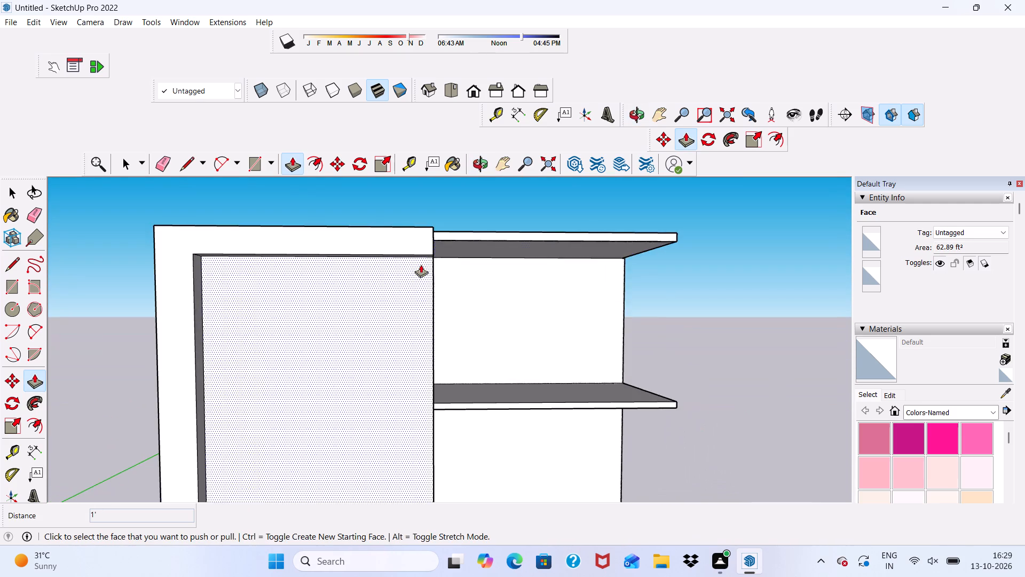
pyautogui.scroll(-3, 418, 268)
pyautogui.moveTo(374, 284); pyautogui.dragTo(297, 286, button='middle')
pyautogui.scroll(6, 277, 208)
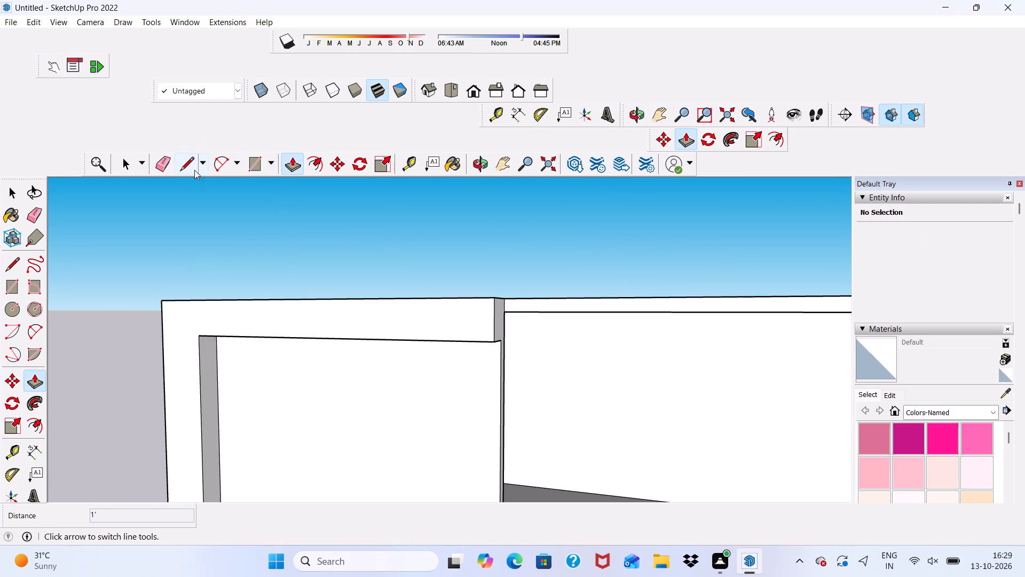
pyautogui.click(191, 161)
pyautogui.scroll(-1, 372, 374)
pyautogui.scroll(5, 469, 440)
pyautogui.scroll(5, 520, 264)
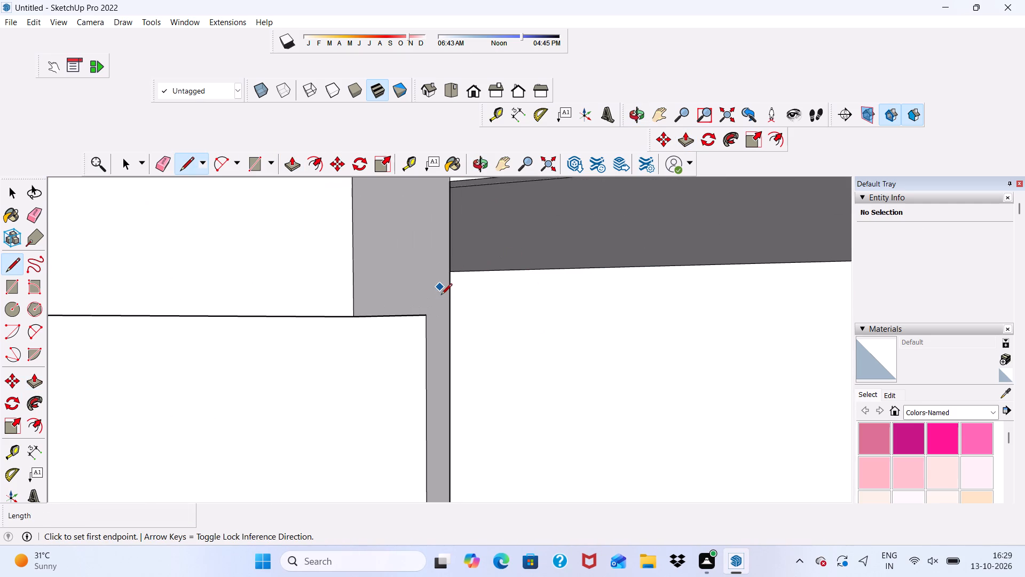
pyautogui.click(429, 316)
pyautogui.scroll(1, 451, 315)
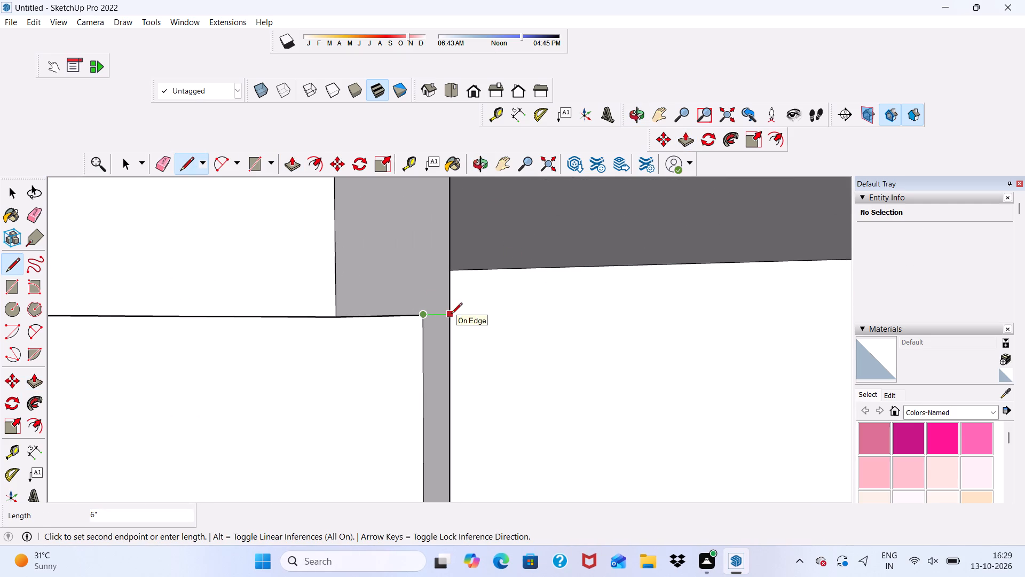
pyautogui.click(451, 315)
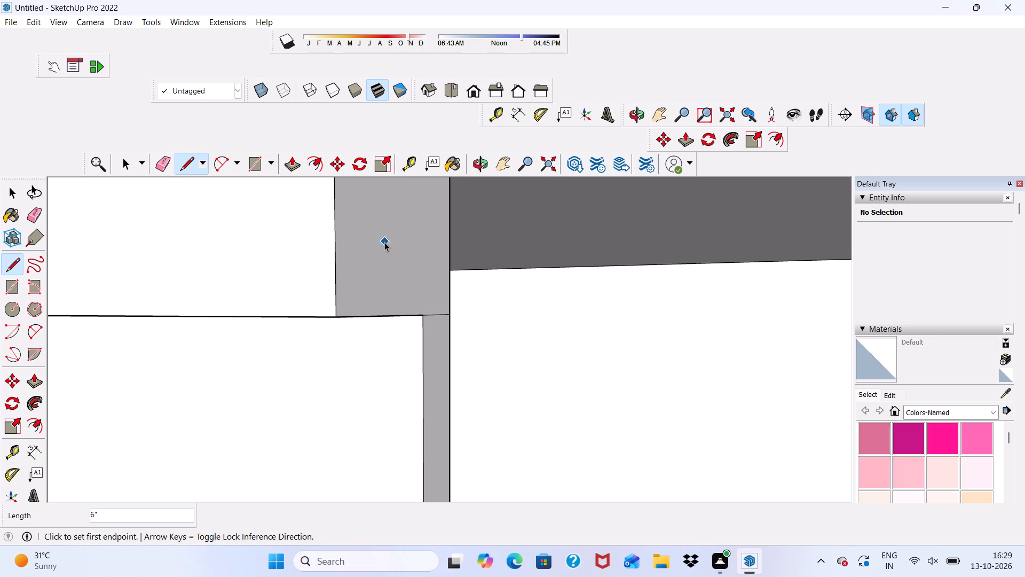
# Extend the top strip's end face 14' 6 3/8" across the open bays to align with the roof slab's far end.
pyautogui.press('space')
pyautogui.click(382, 240)
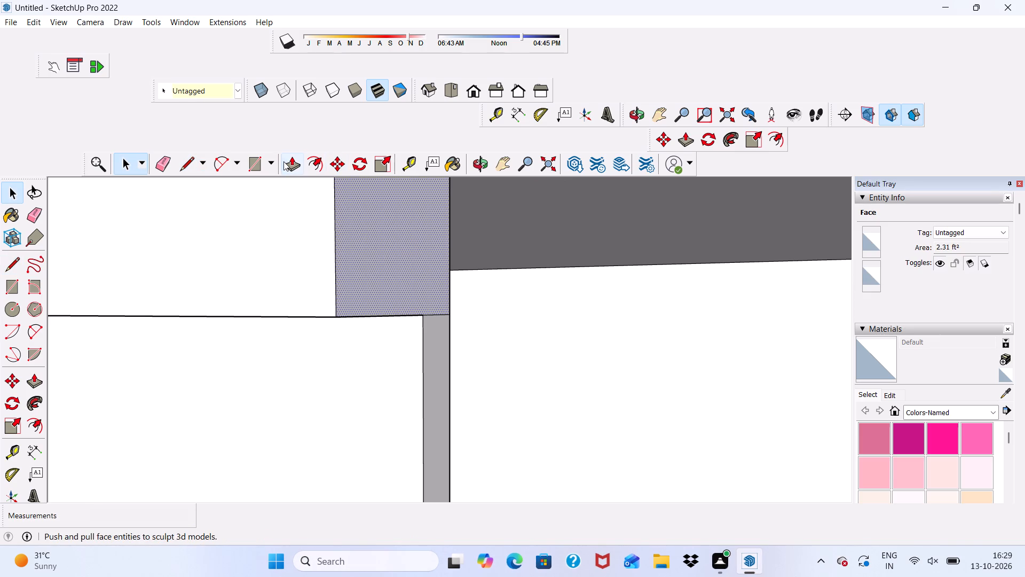
pyautogui.click(283, 161)
pyautogui.click(377, 240)
pyautogui.scroll(-6, 459, 244)
pyautogui.scroll(-13, 415, 234)
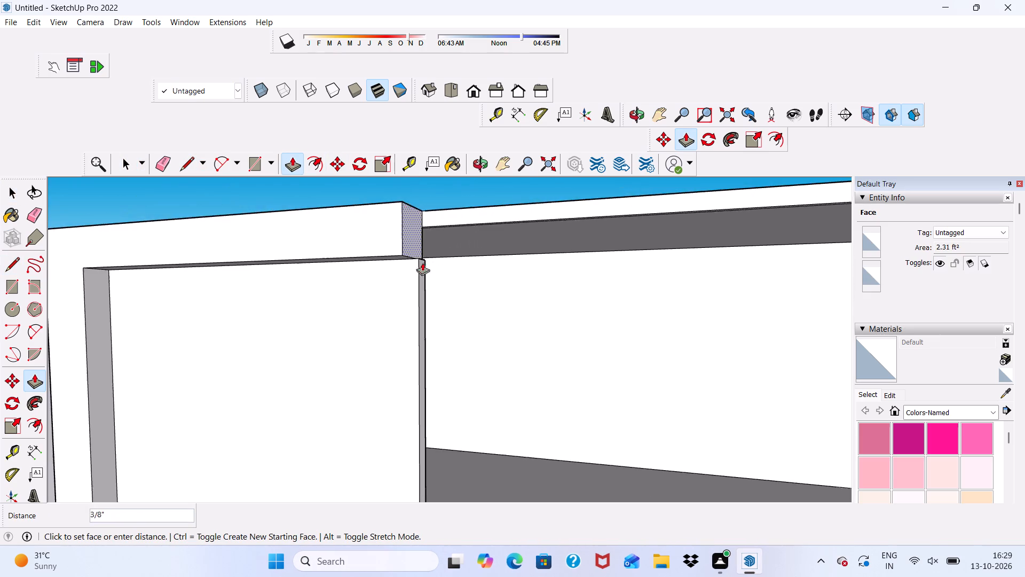
pyautogui.scroll(-7, 562, 224)
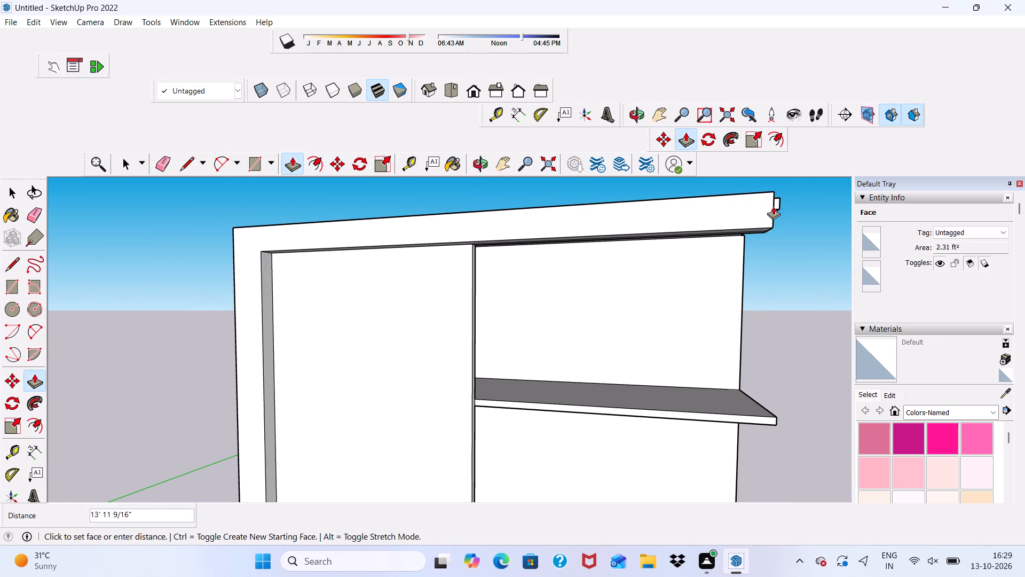
pyautogui.scroll(-1, 777, 206)
pyautogui.moveTo(779, 206); pyautogui.dragTo(546, 251, button='middle')
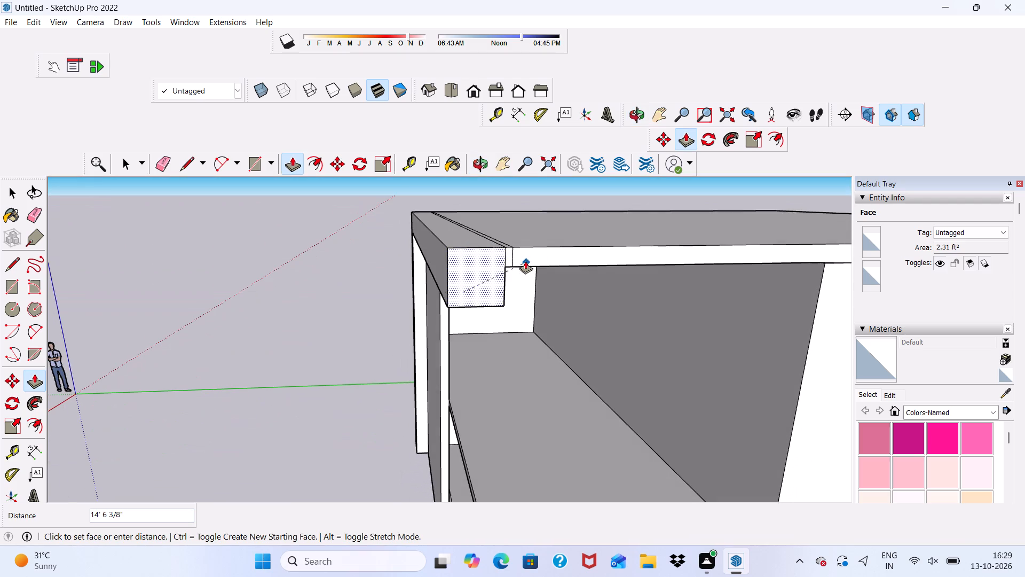
pyautogui.click(533, 252)
# Erase the seam lines between the front beam and roof slab on the roof's top surface and end face.
pyautogui.scroll(-1, 533, 252)
pyautogui.moveTo(536, 260); pyautogui.dragTo(429, 336, button='middle')
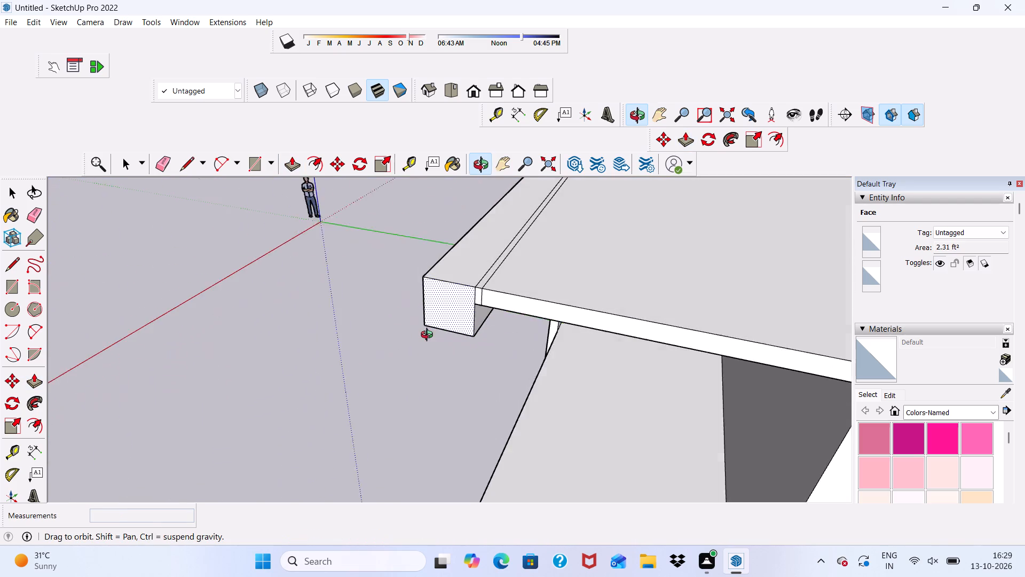
pyautogui.moveTo(429, 336); pyautogui.dragTo(339, 344, button='middle')
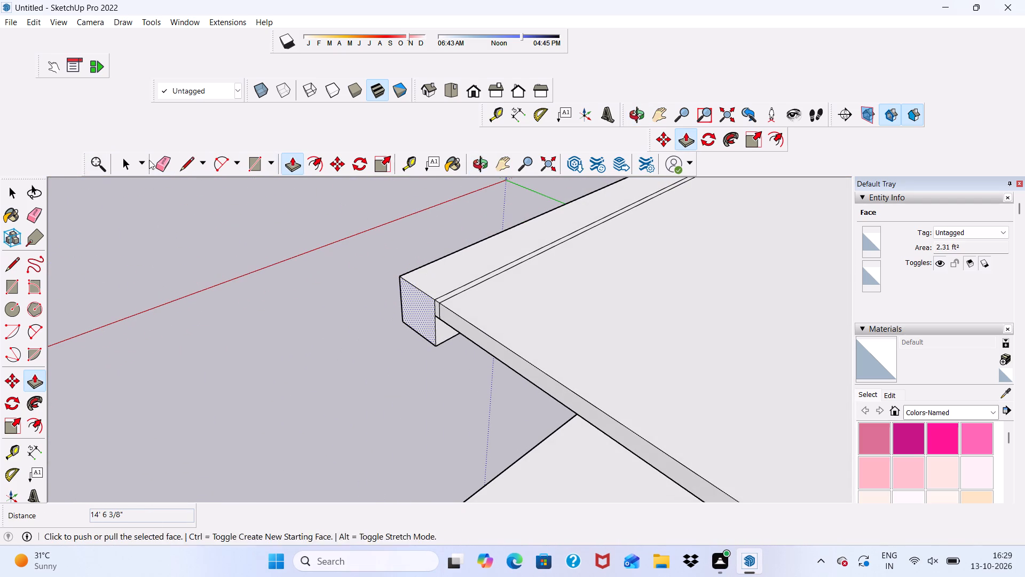
pyautogui.click(160, 166)
pyautogui.scroll(5, 606, 314)
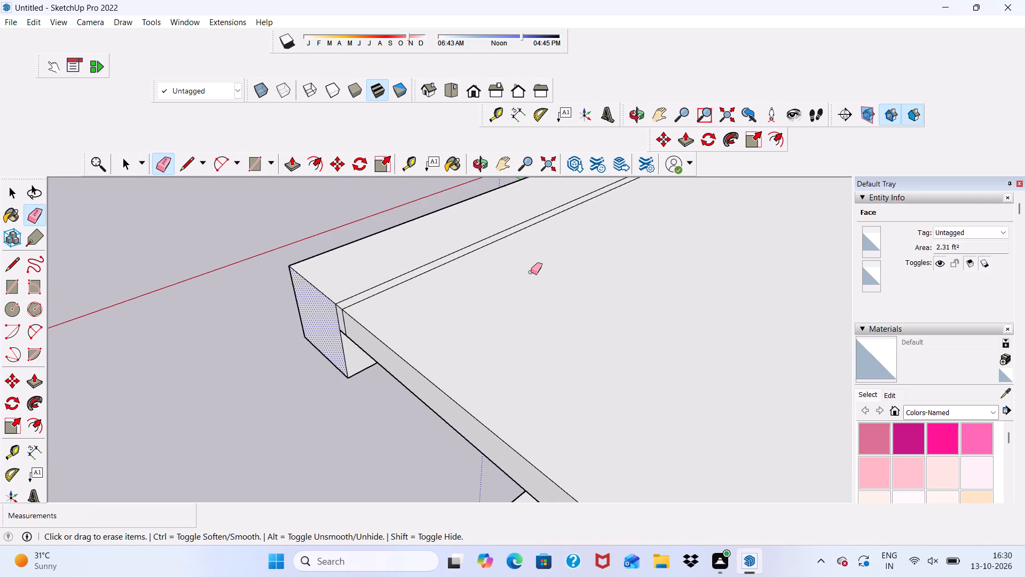
pyautogui.scroll(3, 412, 271)
pyautogui.click(401, 286)
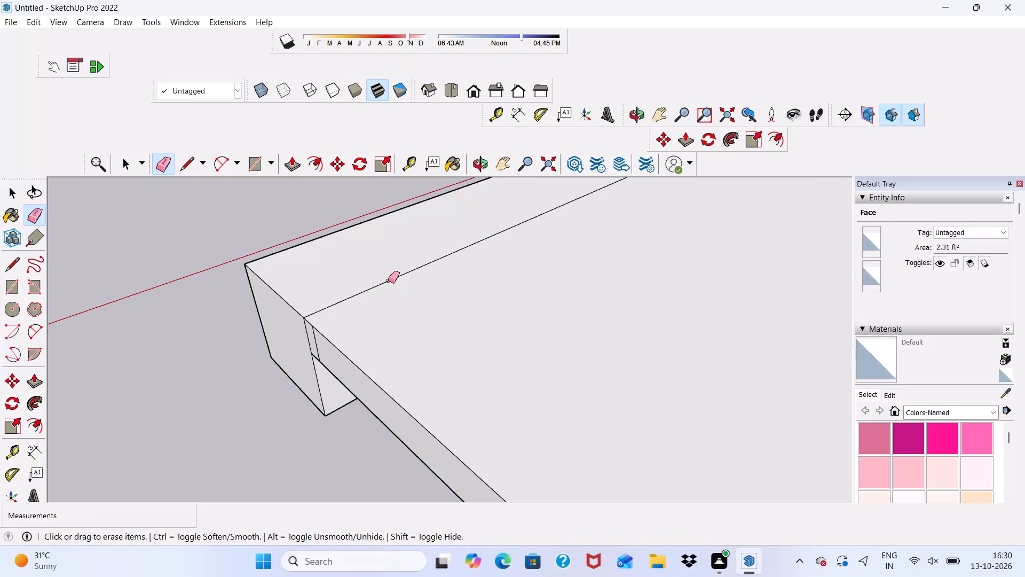
pyautogui.click(388, 279)
pyautogui.moveTo(321, 344); pyautogui.dragTo(301, 339)
# Erase the lengthwise seam line on the underside of the front beam above the open bays.
pyautogui.scroll(-5, 303, 333)
pyautogui.moveTo(396, 363); pyautogui.dragTo(888, 365, button='middle')
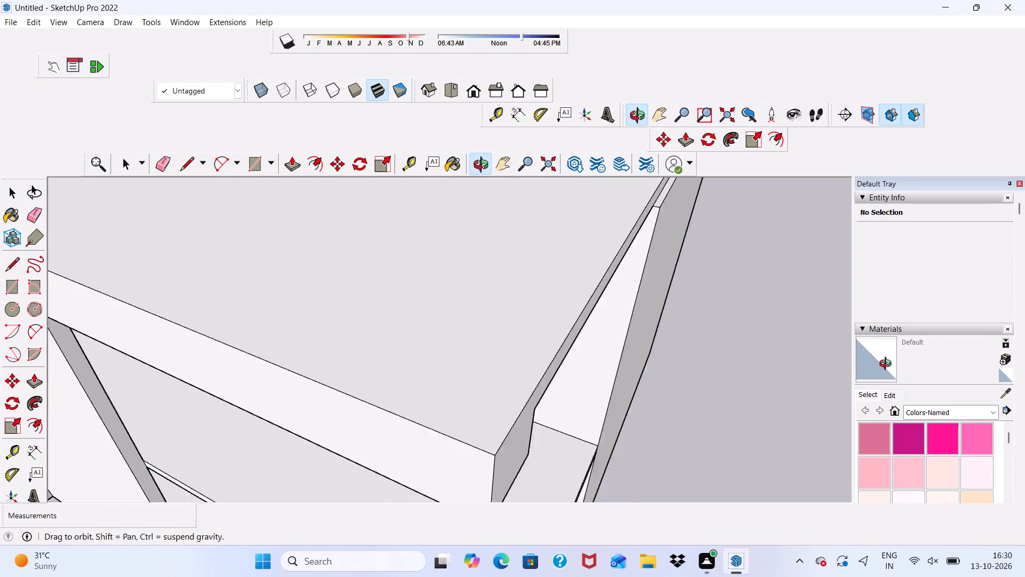
pyautogui.moveTo(888, 365); pyautogui.dragTo(1012, 352, button='middle')
pyautogui.scroll(1, 998, 347)
pyautogui.scroll(-11, 707, 354)
pyautogui.moveTo(697, 367); pyautogui.dragTo(637, 235, button='middle')
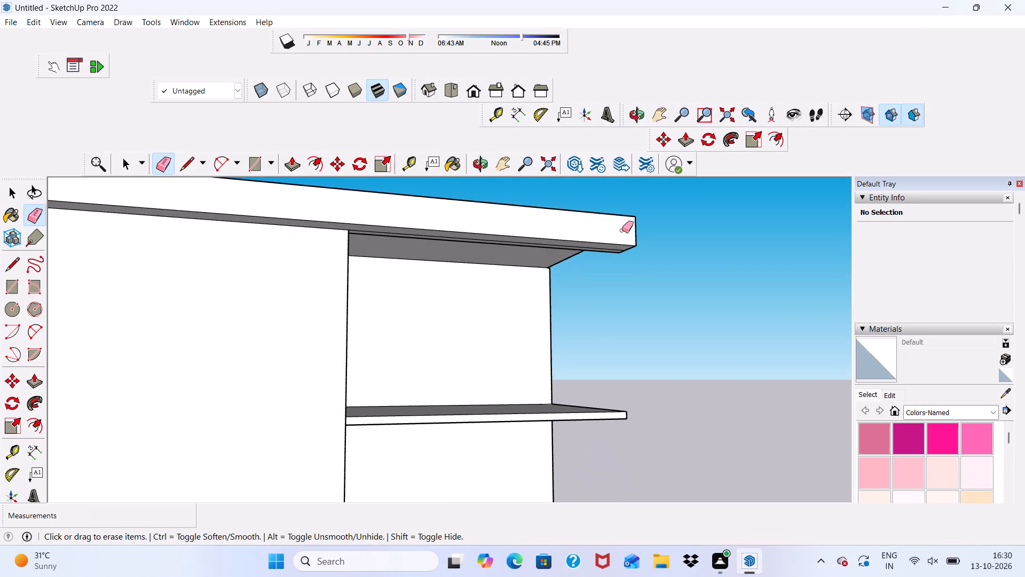
pyautogui.scroll(-6, 622, 230)
pyautogui.moveTo(626, 272); pyautogui.dragTo(508, 237, button='middle')
pyautogui.scroll(9, 501, 229)
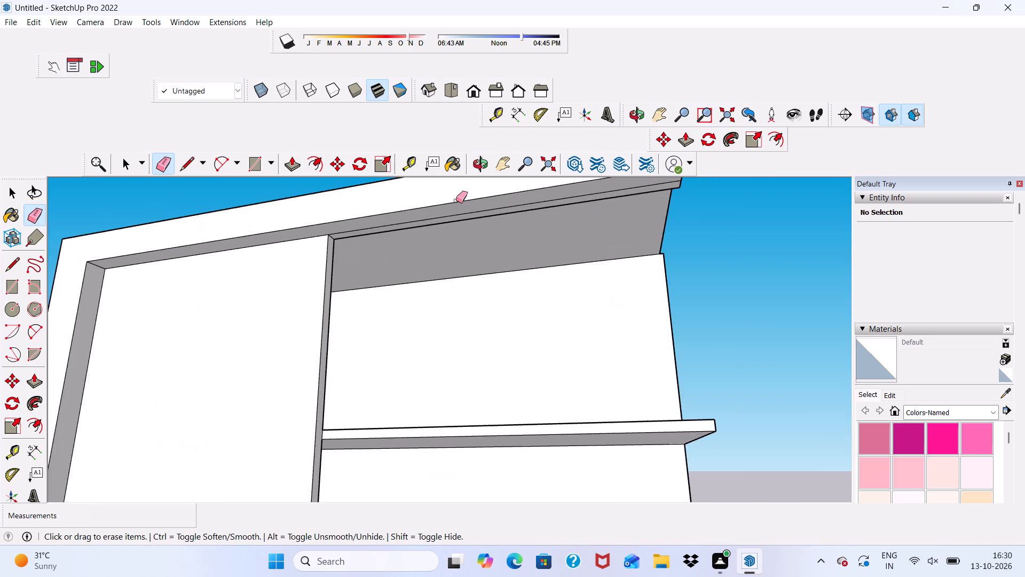
pyautogui.scroll(10, 456, 200)
pyautogui.moveTo(364, 241); pyautogui.dragTo(365, 251)
# Erase the extra seam line near the front beam's inner face under the roof slab, undoing any erasure that removes faces.
pyautogui.scroll(-3, 361, 240)
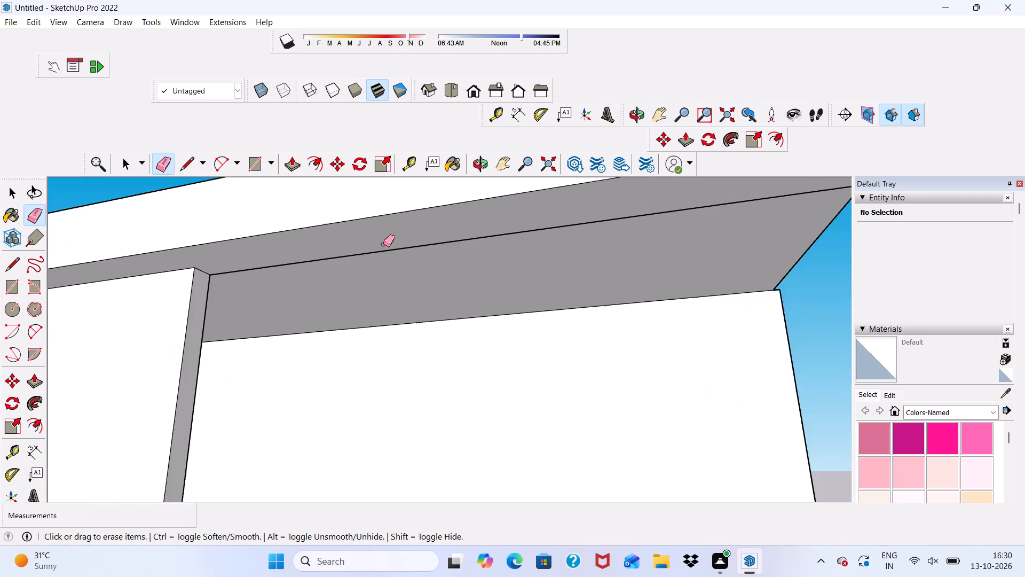
pyautogui.scroll(-11, 383, 244)
pyautogui.moveTo(441, 292); pyautogui.dragTo(152, 290, button='middle')
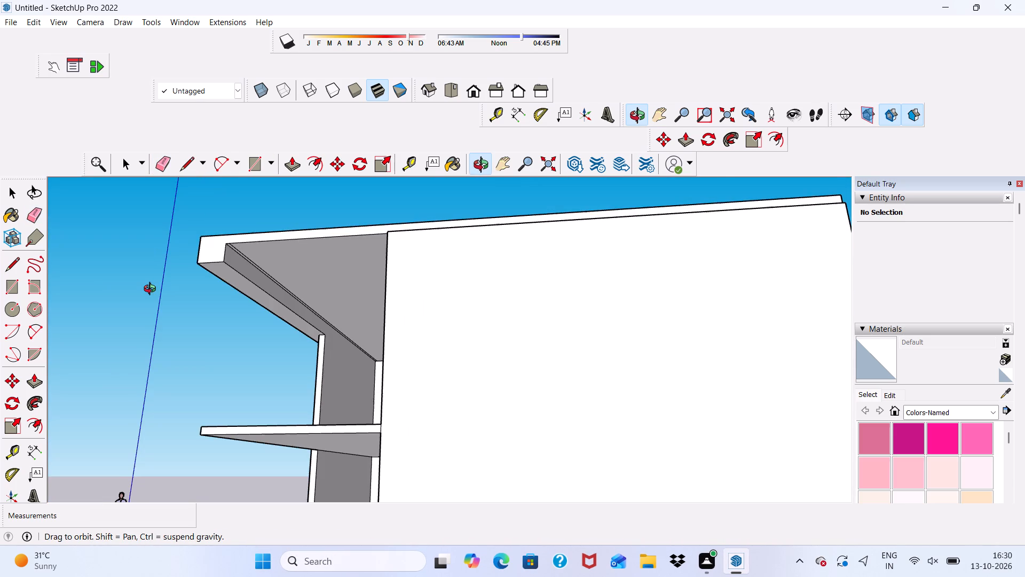
pyautogui.moveTo(152, 290); pyautogui.dragTo(153, 283, button='middle')
pyautogui.scroll(7, 278, 255)
pyautogui.scroll(-1, 168, 249)
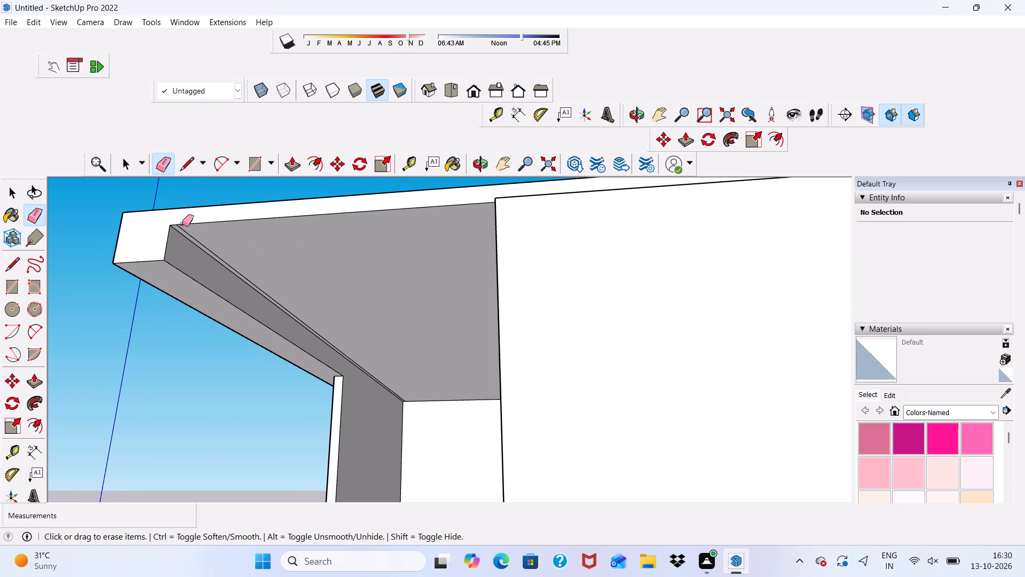
pyautogui.click(182, 230)
pyautogui.click(183, 235)
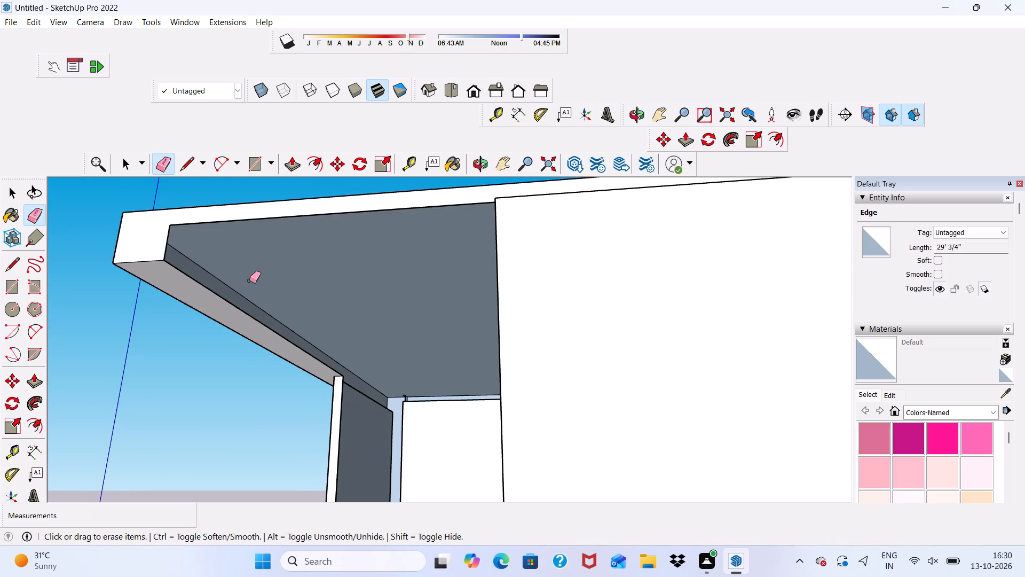
pyautogui.hotkey('ctrl', 'z')
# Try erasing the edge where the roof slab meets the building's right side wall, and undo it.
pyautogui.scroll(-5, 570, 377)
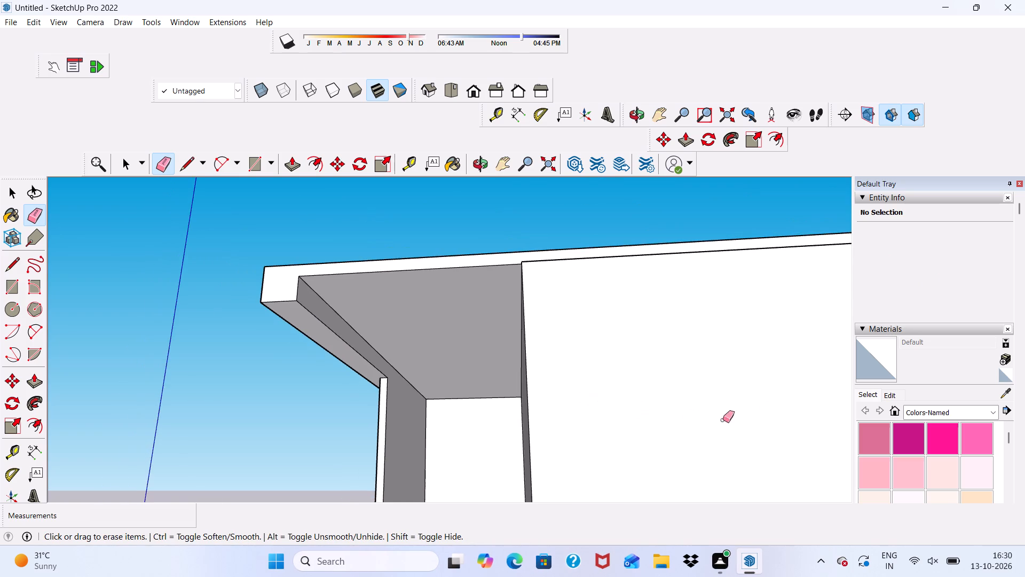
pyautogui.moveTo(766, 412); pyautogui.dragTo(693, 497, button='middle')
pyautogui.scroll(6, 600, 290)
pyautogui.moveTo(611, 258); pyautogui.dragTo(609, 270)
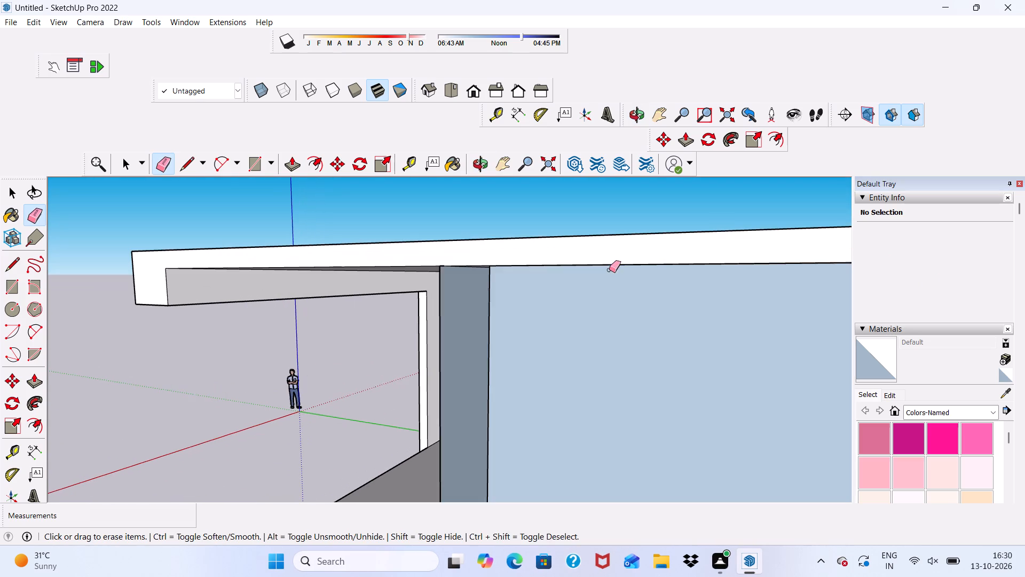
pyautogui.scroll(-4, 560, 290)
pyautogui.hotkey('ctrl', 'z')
# Push/Pull the roof slab's right end face outward by 2 1/4", flush with the right side wall.
pyautogui.moveTo(566, 248); pyautogui.dragTo(527, 360, button='middle')
pyautogui.scroll(-1, 566, 248)
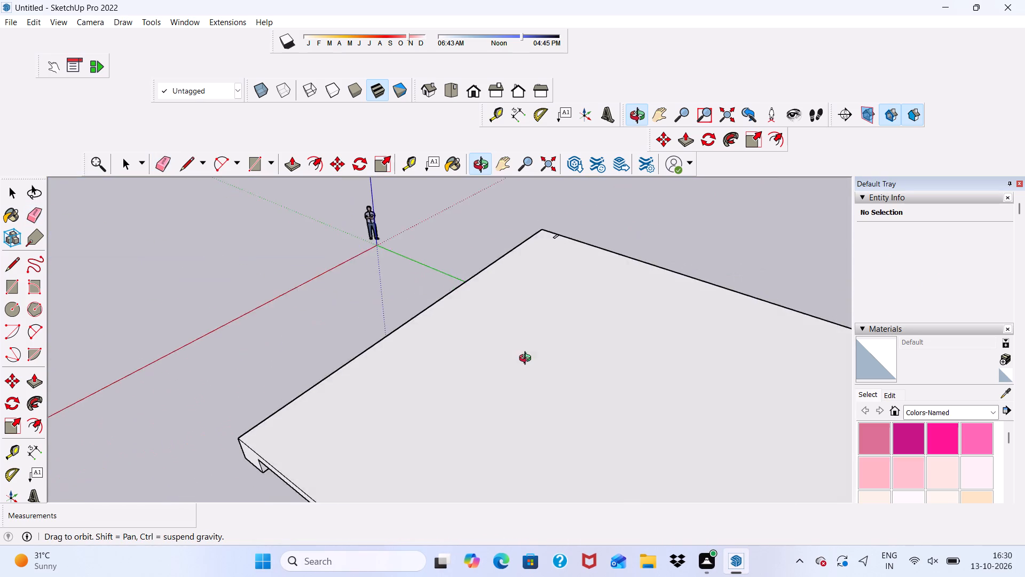
pyautogui.moveTo(527, 360); pyautogui.dragTo(545, 290, button='middle')
pyautogui.press('space')
pyautogui.scroll(6, 467, 381)
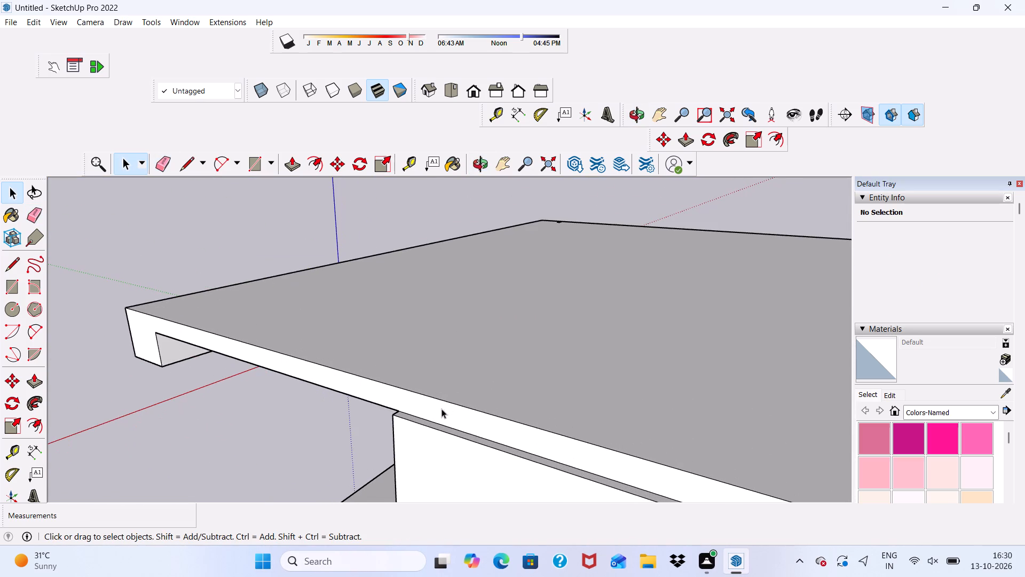
pyautogui.click(438, 411)
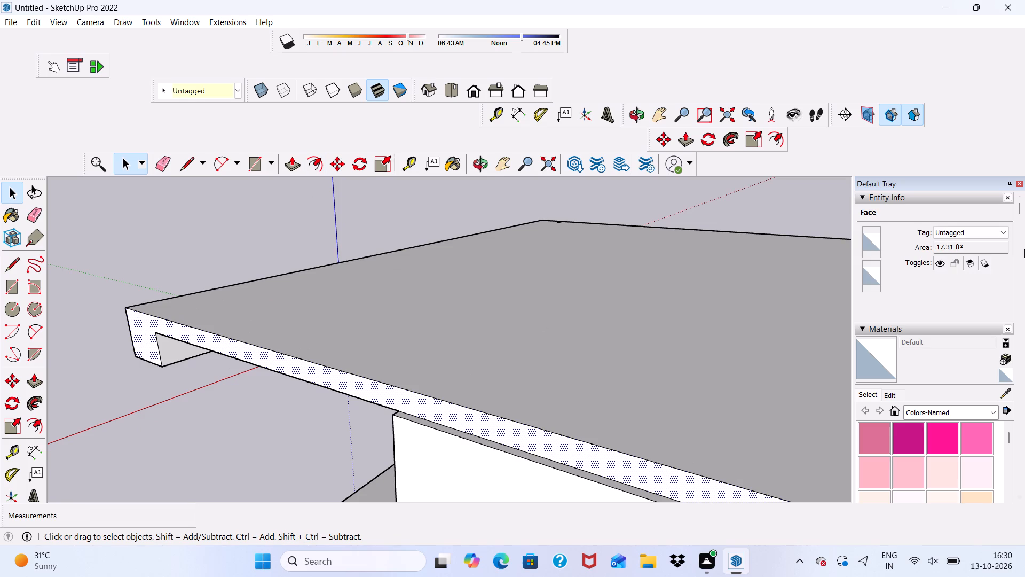
pyautogui.click(285, 158)
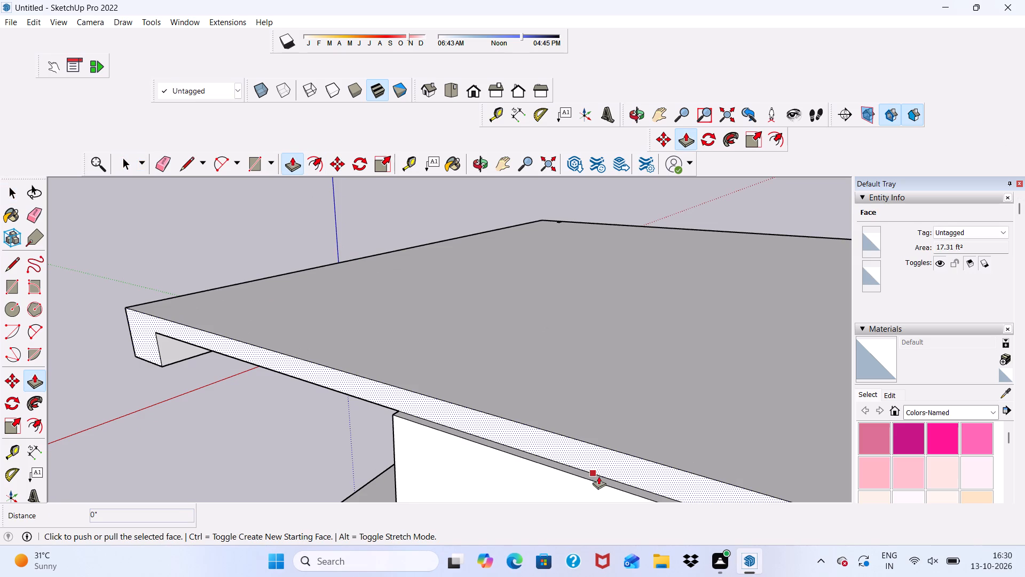
pyautogui.click(576, 453)
pyautogui.scroll(-4, 538, 435)
pyautogui.moveTo(545, 434); pyautogui.dragTo(595, 362, button='middle')
pyautogui.scroll(-6, 552, 317)
pyautogui.moveTo(561, 309); pyautogui.dragTo(627, 152, button='middle')
pyautogui.scroll(1, 614, 184)
pyautogui.scroll(-20, 421, 403)
pyautogui.scroll(-10, 421, 403)
pyautogui.moveTo(613, 397); pyautogui.dragTo(618, 400, button='middle')
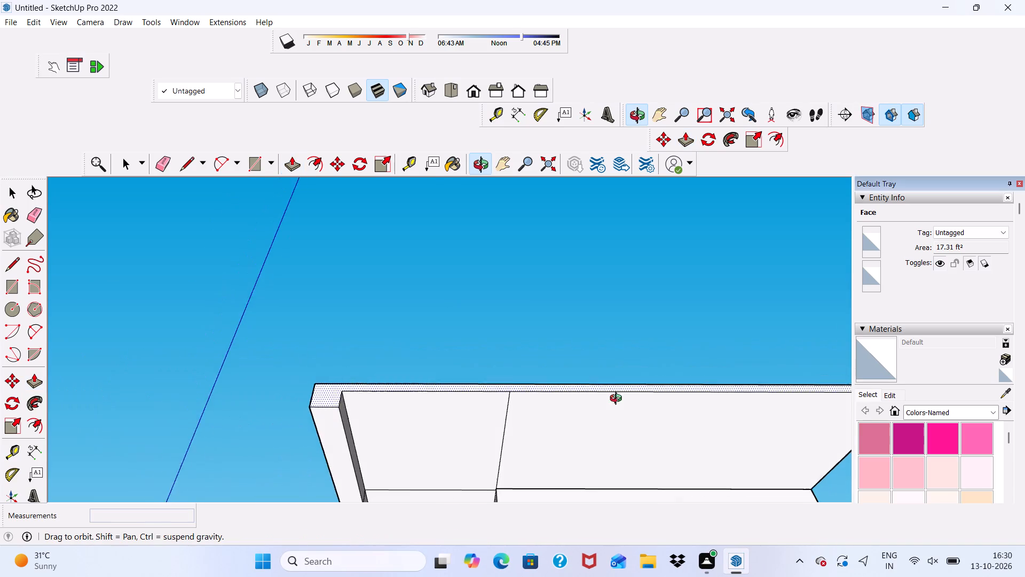
pyautogui.moveTo(618, 400); pyautogui.dragTo(615, 449, button='middle')
pyautogui.scroll(6, 569, 455)
pyautogui.click(462, 475)
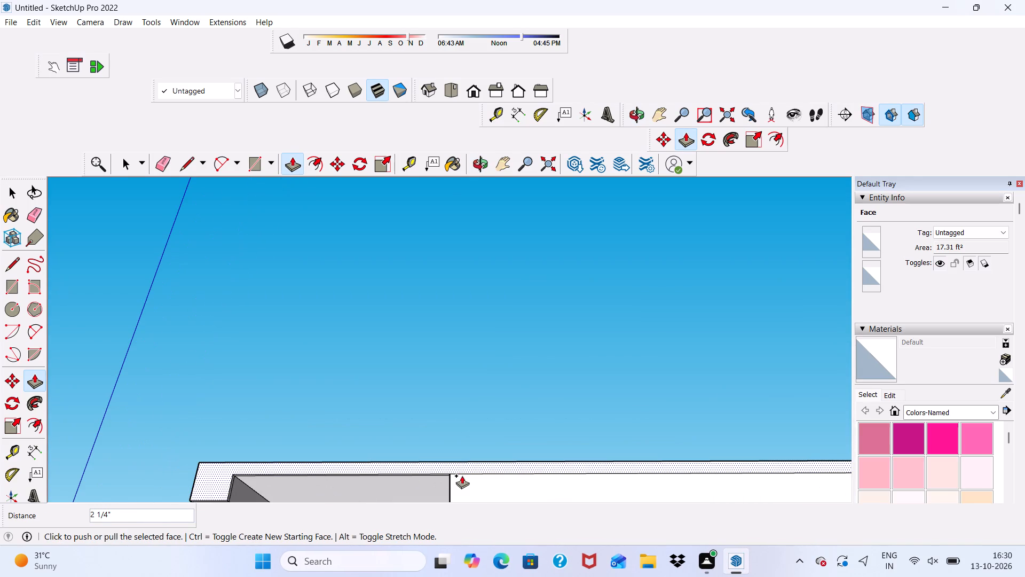
# Erase the seam line between the roof slab's end face and the right side wall.
pyautogui.scroll(9, 500, 430)
pyautogui.scroll(-7, 516, 340)
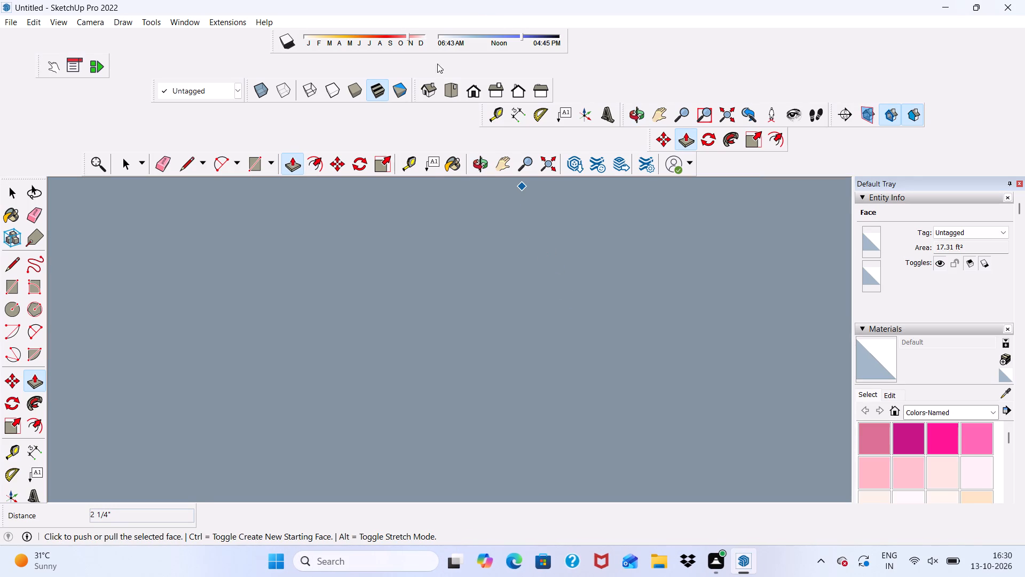
pyautogui.click(475, 90)
pyautogui.scroll(-6, 522, 302)
pyautogui.scroll(6, 632, 299)
pyautogui.scroll(-1, 635, 315)
pyautogui.moveTo(635, 315); pyautogui.dragTo(341, 360, button='middle')
pyautogui.scroll(13, 526, 340)
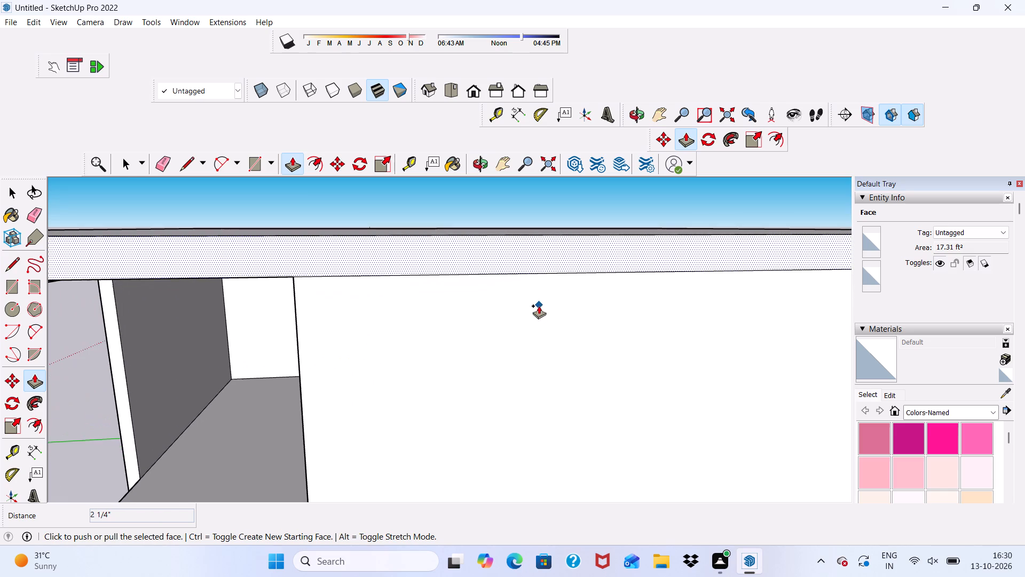
pyautogui.moveTo(539, 307); pyautogui.dragTo(506, 203, button='middle')
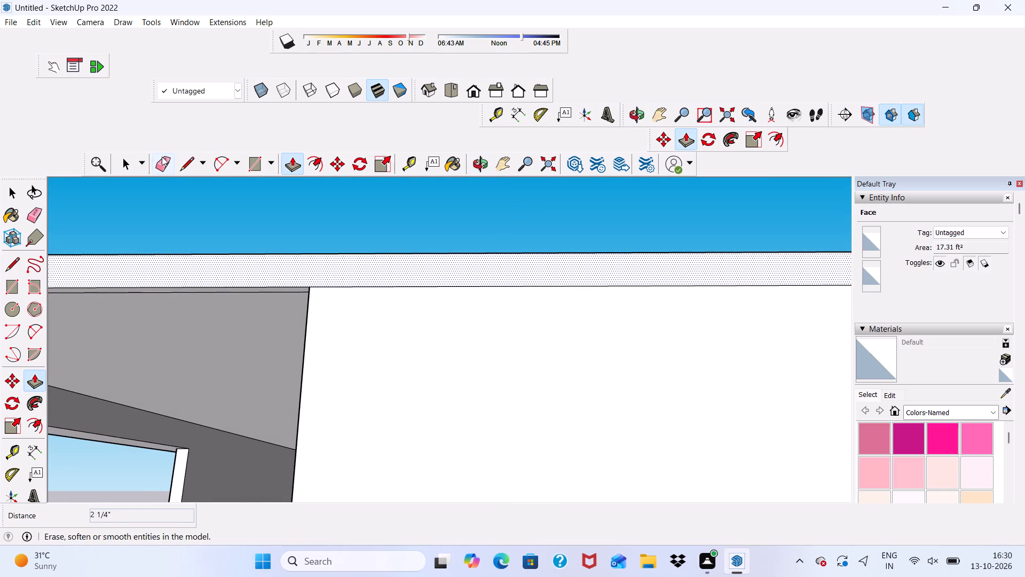
pyautogui.click(162, 157)
pyautogui.moveTo(345, 279); pyautogui.dragTo(348, 287)
pyautogui.scroll(-5, 250, 317)
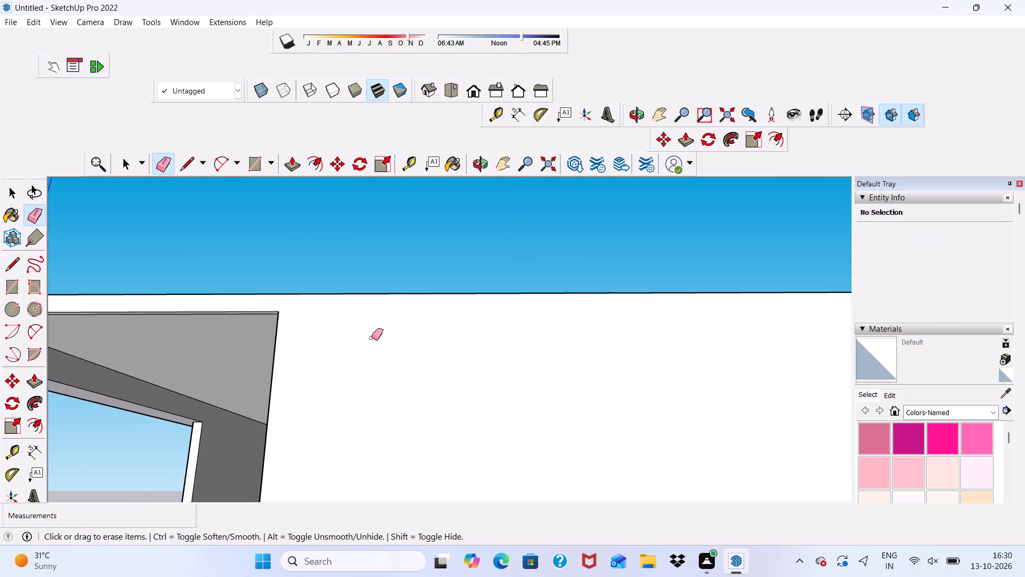
# Erase the roof seam line along the top of the back wall and the short leftover lines at its two upper corners.
pyautogui.scroll(-11, 372, 338)
pyautogui.moveTo(539, 419); pyautogui.dragTo(38, 420, button='middle')
pyautogui.moveTo(188, 328); pyautogui.dragTo(197, 331, button='middle')
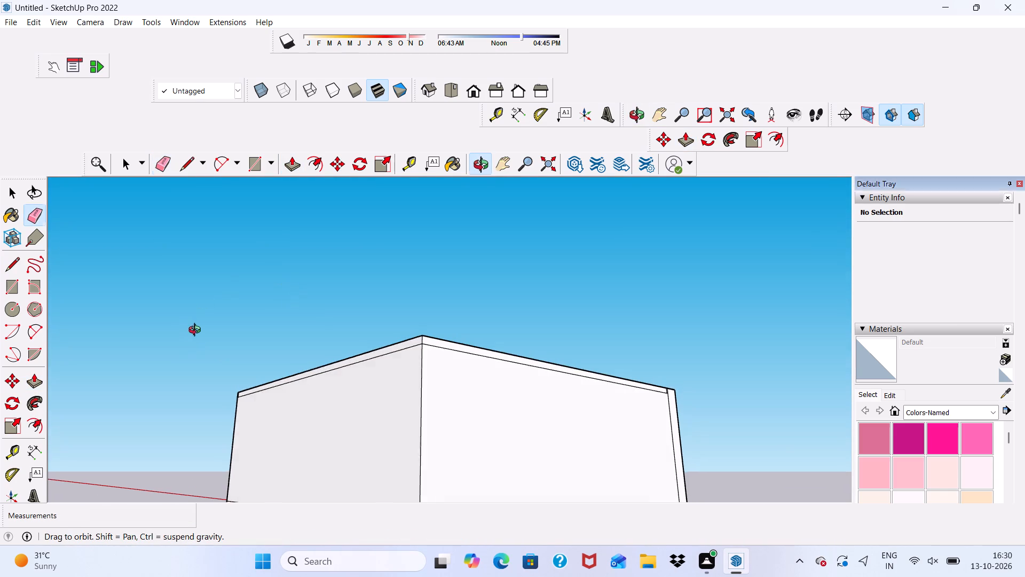
pyautogui.moveTo(197, 331); pyautogui.dragTo(378, 366, button='middle')
pyautogui.scroll(6, 369, 383)
pyautogui.scroll(-2, 337, 422)
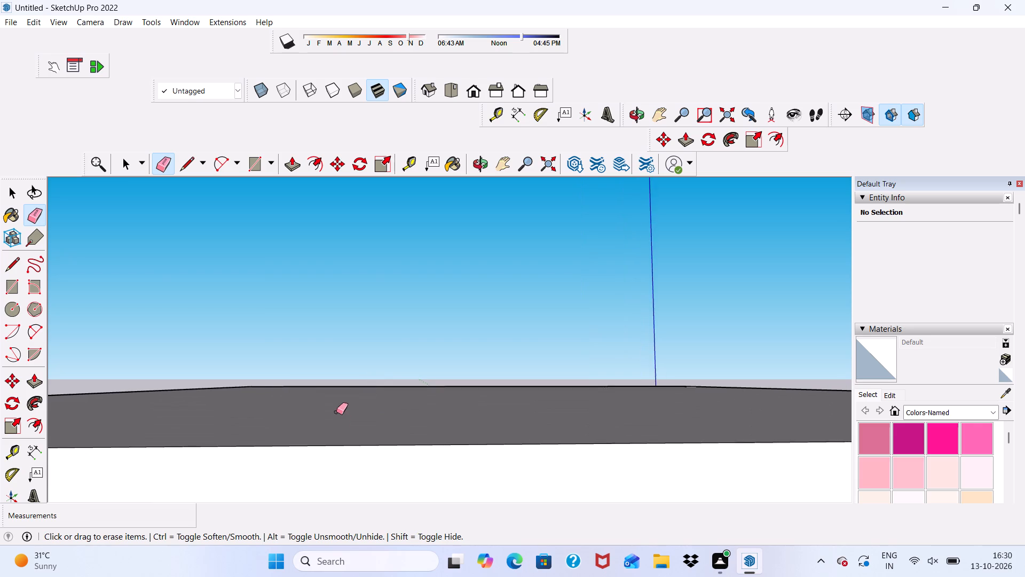
pyautogui.scroll(-6, 336, 412)
pyautogui.scroll(3, 235, 357)
pyautogui.moveTo(164, 400); pyautogui.dragTo(164, 408)
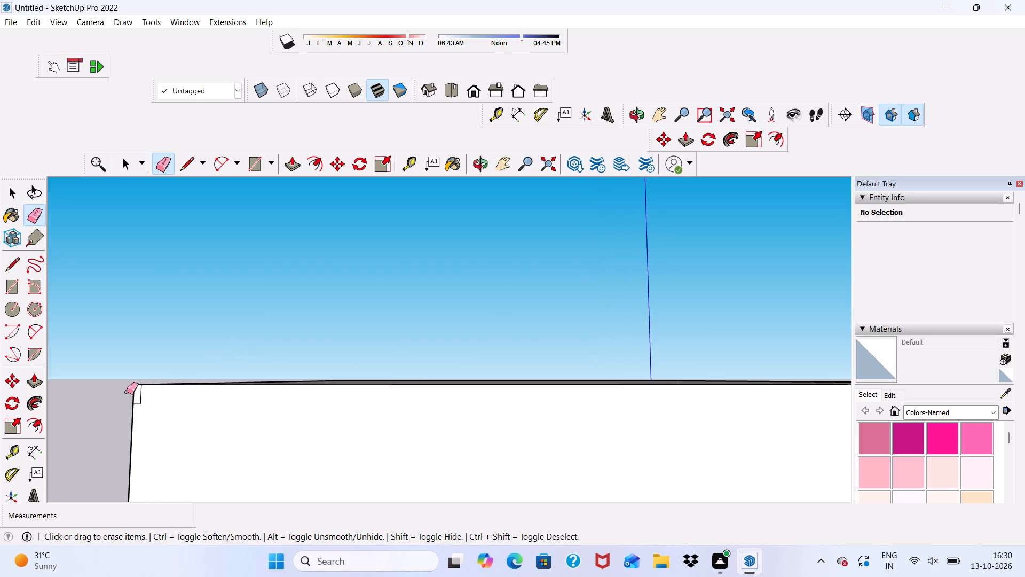
pyautogui.moveTo(139, 395); pyautogui.dragTo(140, 401)
pyautogui.click(140, 404)
pyautogui.scroll(-5, 143, 396)
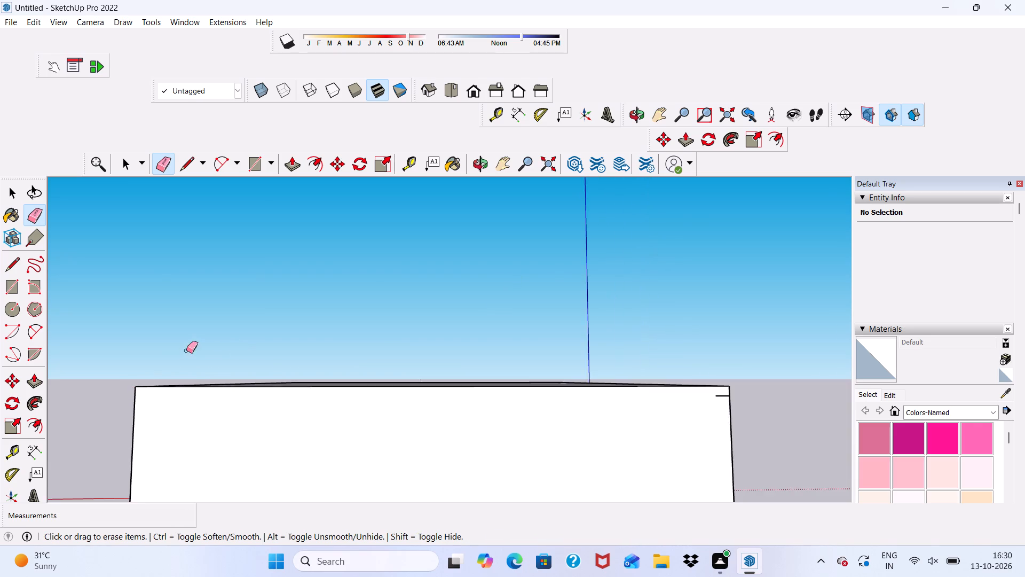
pyautogui.scroll(-6, 186, 350)
pyautogui.scroll(5, 579, 395)
pyautogui.scroll(4, 499, 395)
pyautogui.moveTo(542, 401); pyautogui.dragTo(541, 409)
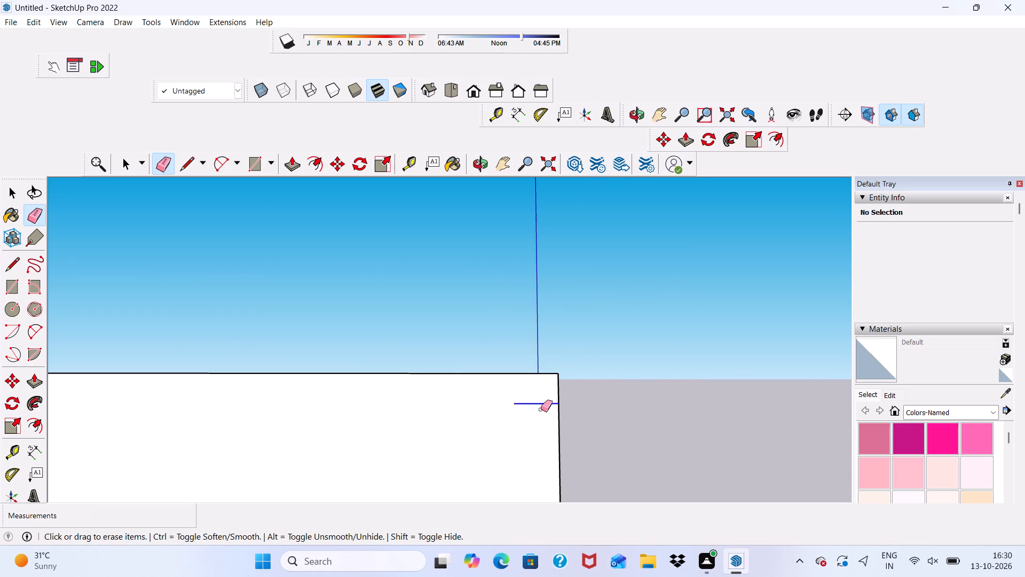
pyautogui.moveTo(541, 409); pyautogui.dragTo(540, 416)
# Erase the roof seam line and the upper vertical front-panel joint on the left side wall.
pyautogui.scroll(-1, 564, 411)
pyautogui.moveTo(566, 411); pyautogui.dragTo(396, 406, button='middle')
pyautogui.click(391, 385)
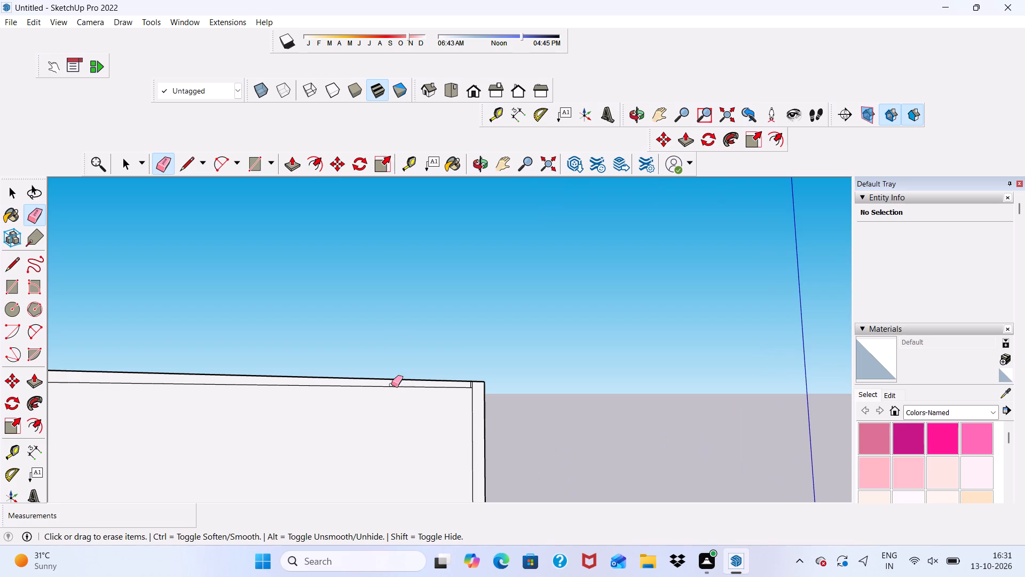
pyautogui.scroll(6, 452, 381)
pyautogui.scroll(5, 503, 406)
pyautogui.moveTo(476, 377); pyautogui.dragTo(461, 376)
pyautogui.moveTo(463, 377); pyautogui.dragTo(462, 387)
pyautogui.moveTo(462, 387); pyautogui.dragTo(463, 398)
pyautogui.moveTo(464, 401); pyautogui.dragTo(469, 410)
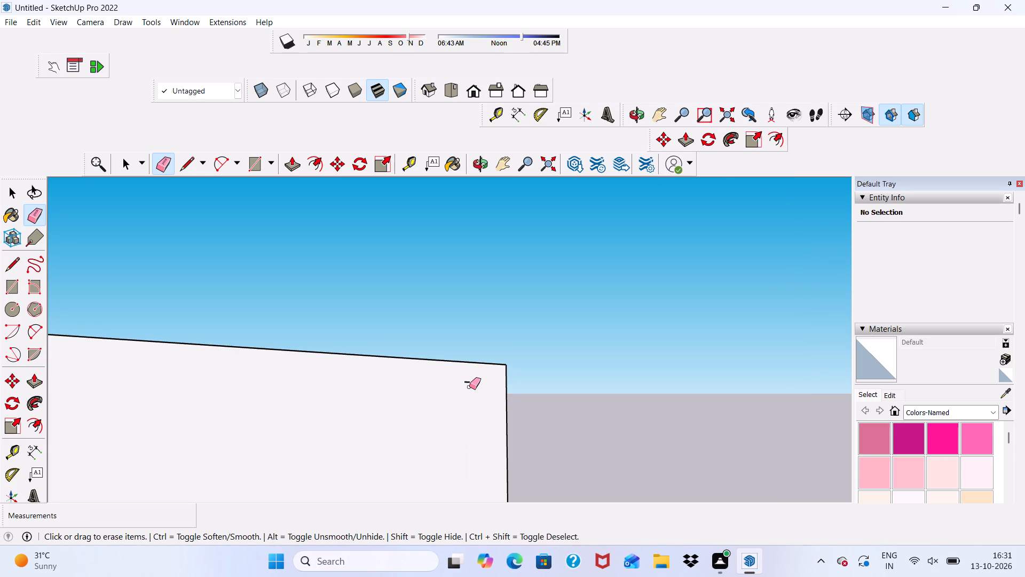
pyautogui.click(468, 381)
# Erase the horizontal floor line and the lower vertical panel joint on the left side wall.
pyautogui.scroll(-5, 524, 375)
pyautogui.moveTo(596, 411); pyautogui.dragTo(140, 403, button='middle')
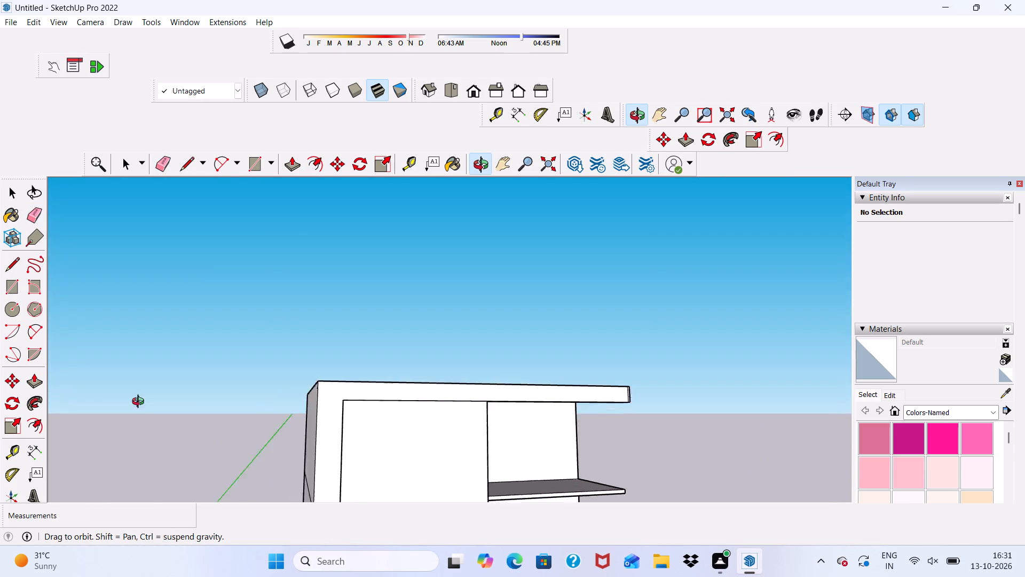
pyautogui.moveTo(140, 403); pyautogui.dragTo(359, 414, button='middle')
pyautogui.moveTo(342, 388); pyautogui.dragTo(331, 387)
pyautogui.scroll(-10, 349, 356)
pyautogui.scroll(3, 302, 452)
pyautogui.moveTo(316, 410); pyautogui.dragTo(317, 410)
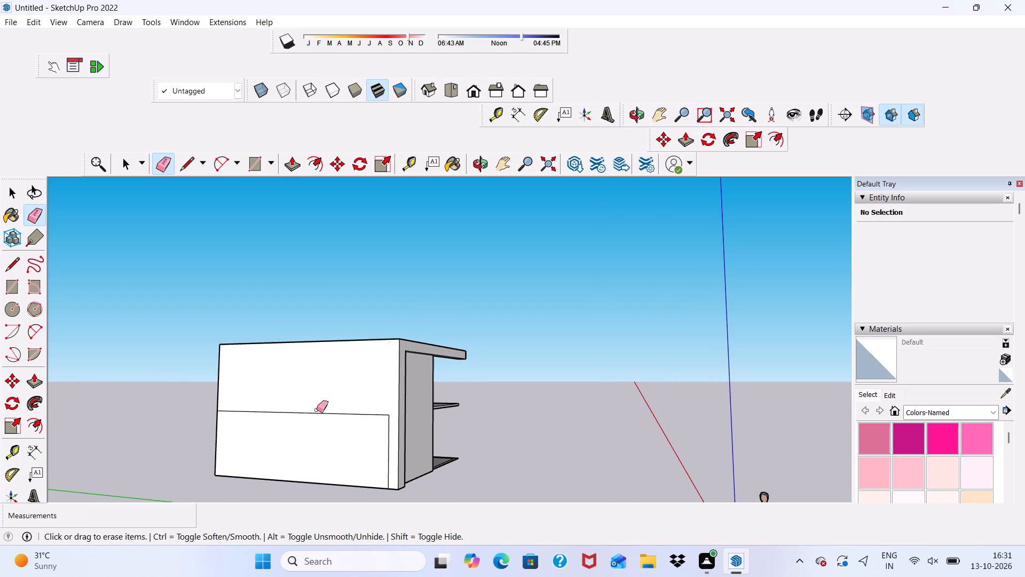
pyautogui.moveTo(317, 410); pyautogui.dragTo(318, 420)
pyautogui.click(387, 425)
pyautogui.scroll(-6, 320, 388)
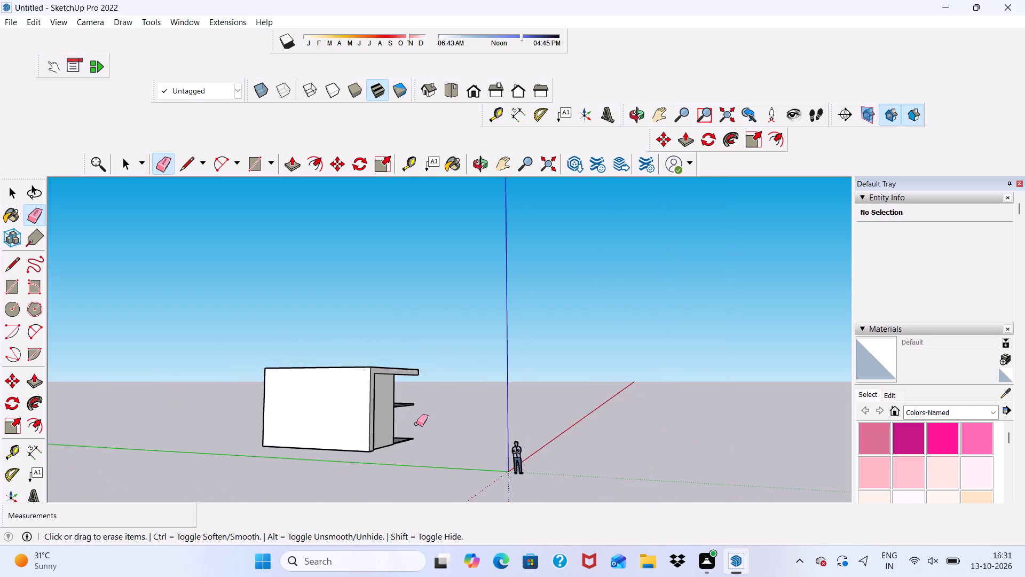
# Erase the short leftover lines on the roof's top surface near the front-left corner.
pyautogui.moveTo(416, 424); pyautogui.dragTo(84, 284, button='middle')
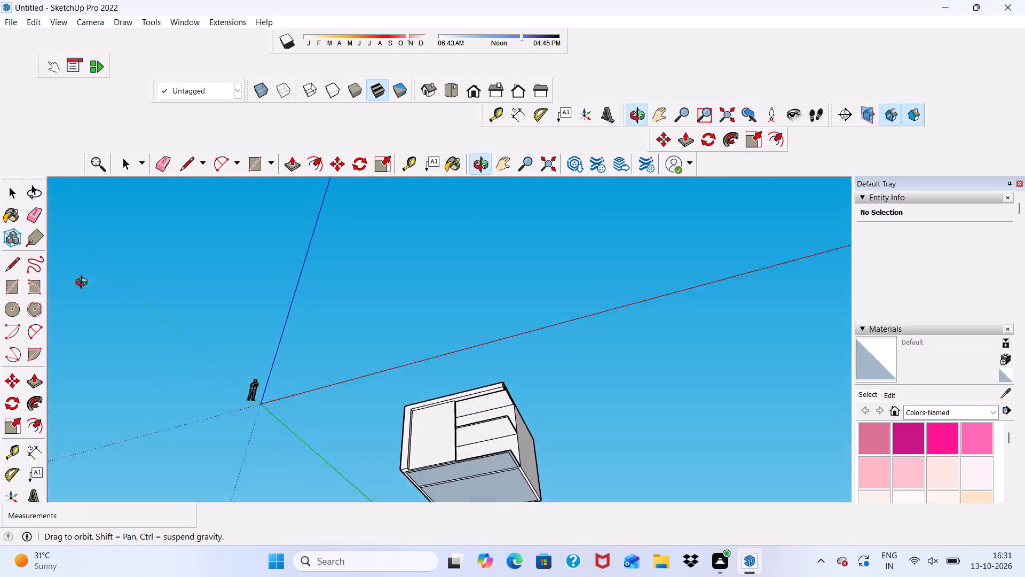
pyautogui.moveTo(84, 284); pyautogui.dragTo(141, 566, button='middle')
pyautogui.press('space')
pyautogui.scroll(2, 402, 322)
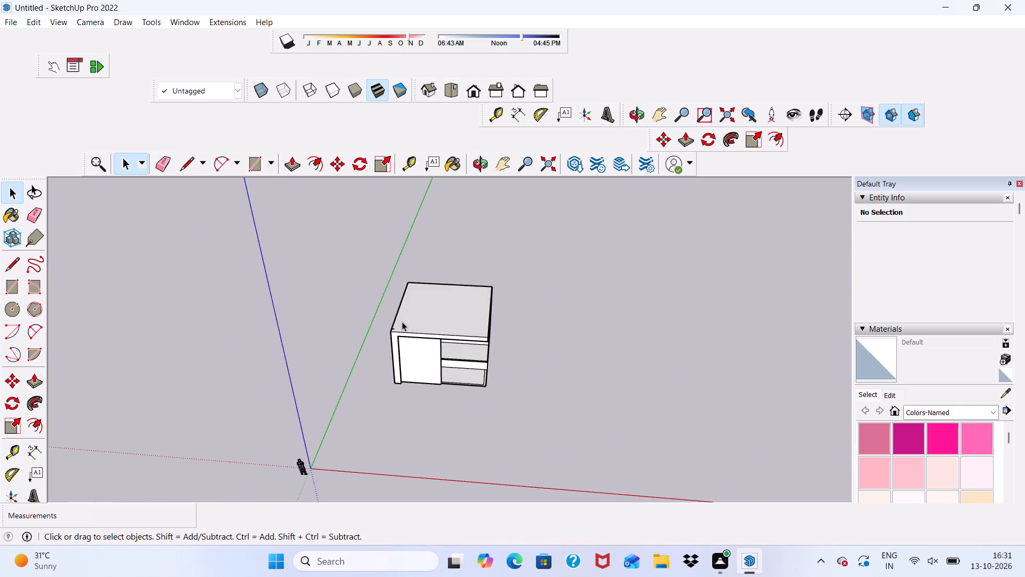
pyautogui.scroll(11, 402, 322)
pyautogui.scroll(7, 316, 229)
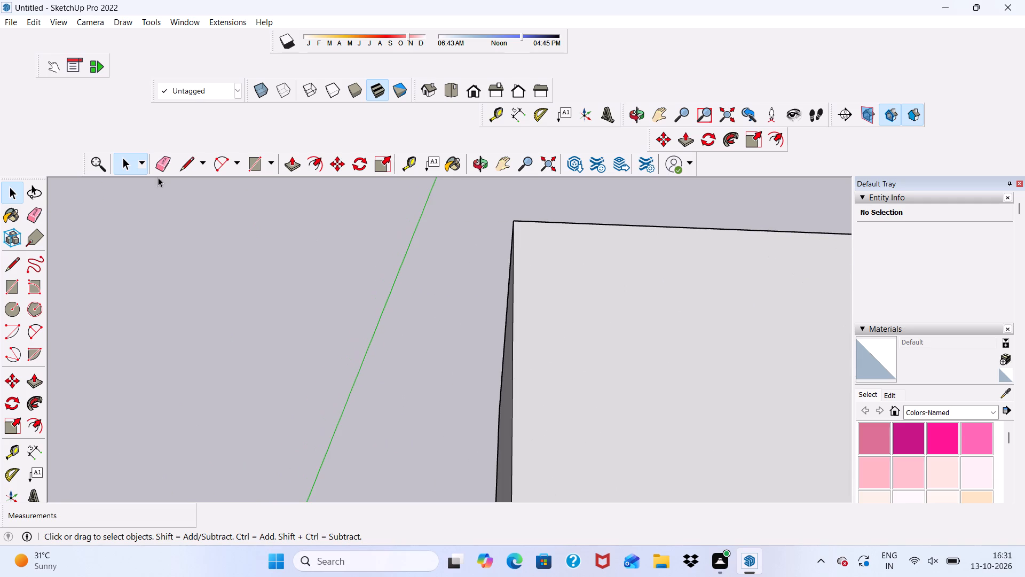
pyautogui.click(160, 159)
pyautogui.scroll(-5, 432, 290)
pyautogui.scroll(4, 536, 451)
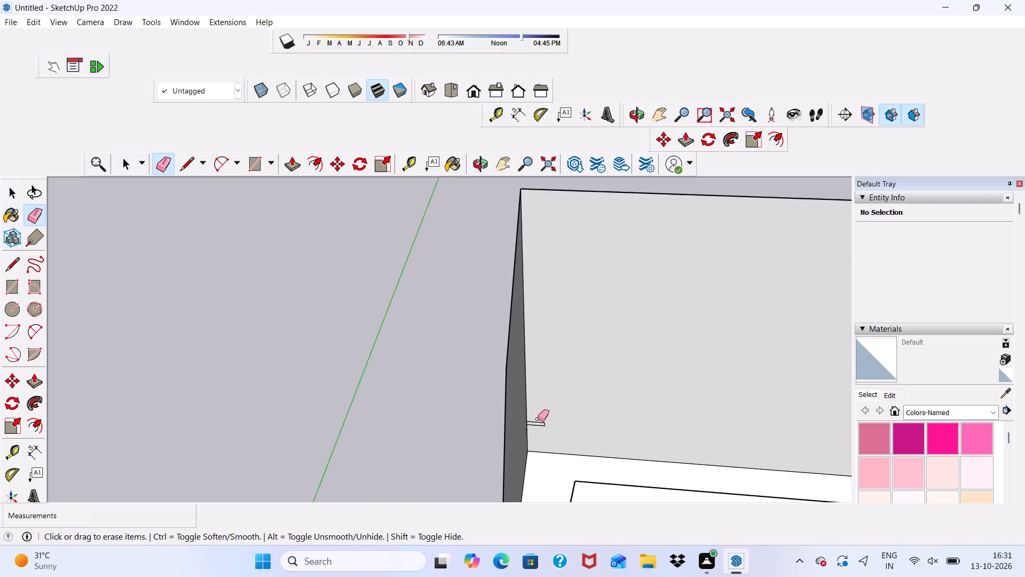
pyautogui.scroll(3, 538, 419)
pyautogui.moveTo(538, 414); pyautogui.dragTo(532, 434)
pyautogui.scroll(1, 553, 423)
pyautogui.moveTo(540, 431); pyautogui.dragTo(549, 422)
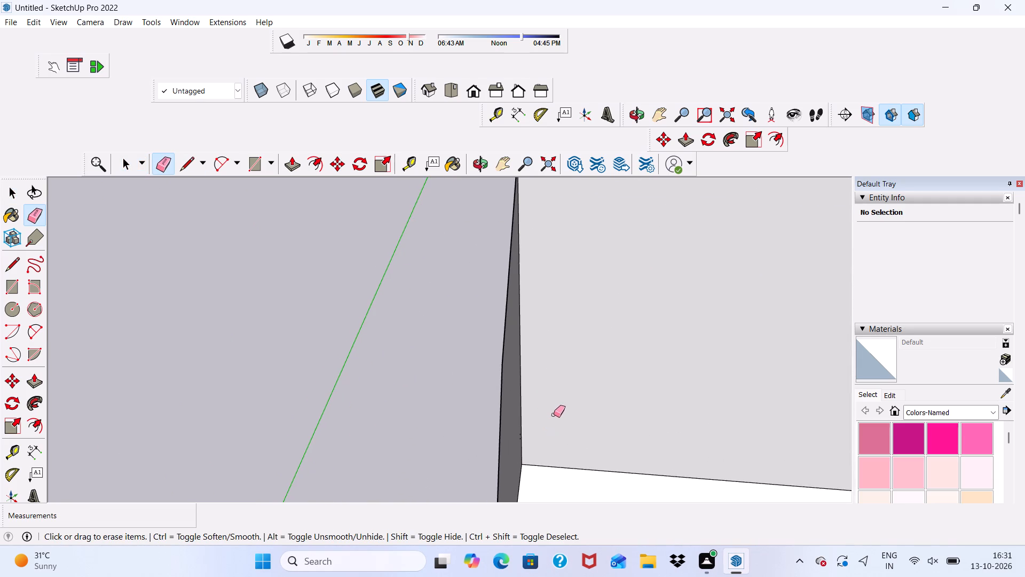
# Erase the tiny stray line fragments on the left side wall and roof top near the front-left roof corner.
pyautogui.moveTo(543, 428); pyautogui.dragTo(660, 386, button='middle')
pyautogui.scroll(6, 603, 377)
pyautogui.moveTo(602, 370); pyautogui.dragTo(602, 369)
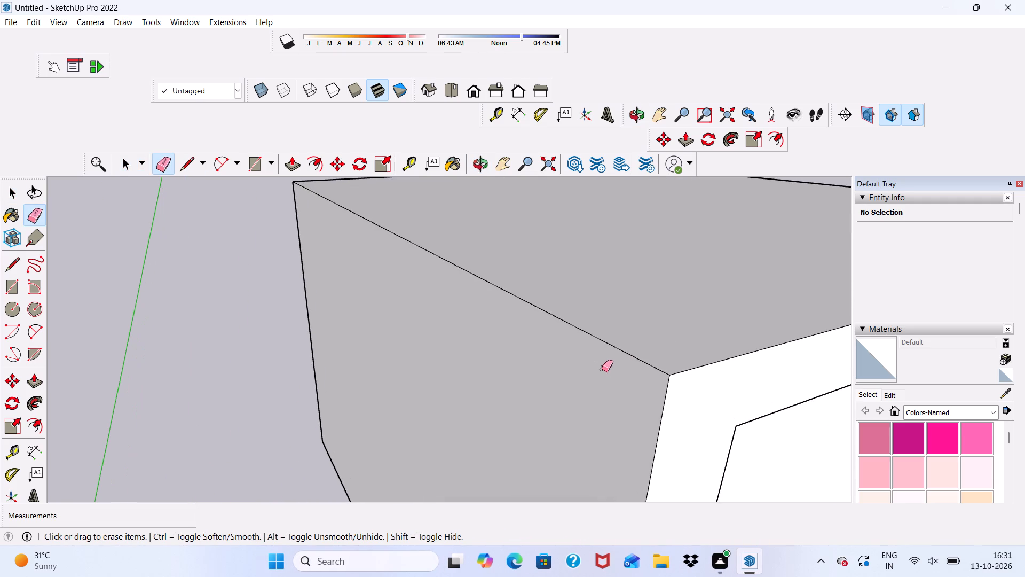
pyautogui.moveTo(602, 369); pyautogui.dragTo(591, 360)
pyautogui.moveTo(591, 360); pyautogui.dragTo(598, 363)
pyautogui.click(598, 364)
pyautogui.moveTo(599, 369); pyautogui.dragTo(608, 369)
pyautogui.click(607, 368)
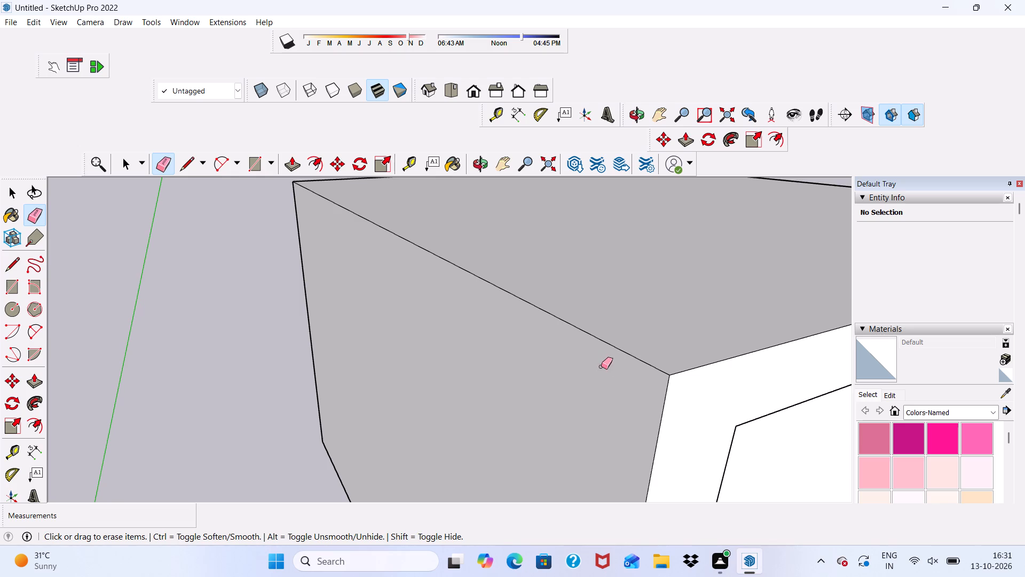
pyautogui.click(601, 367)
pyautogui.click(760, 335)
pyautogui.click(764, 333)
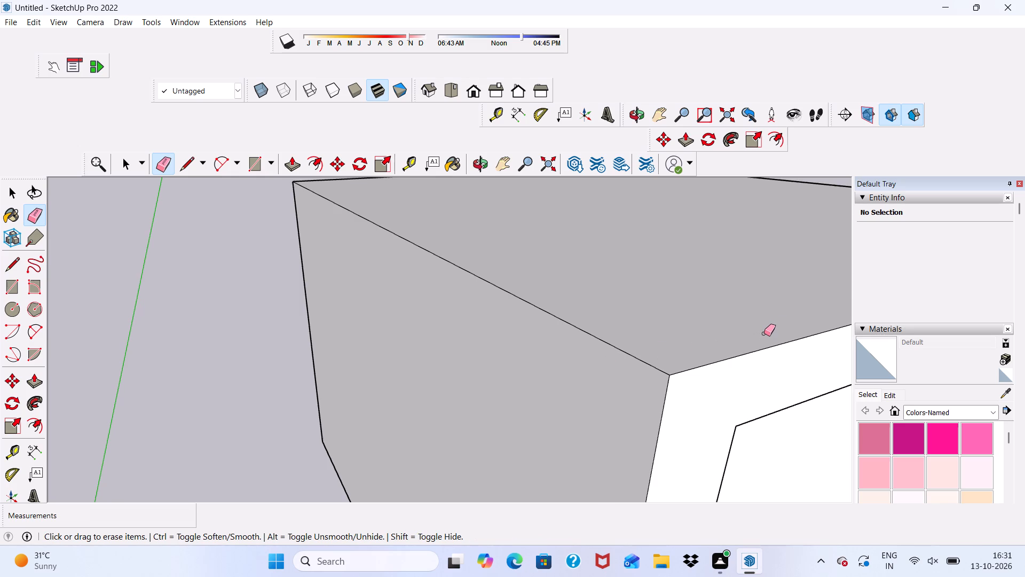
pyautogui.moveTo(770, 321); pyautogui.dragTo(758, 338)
pyautogui.moveTo(758, 338); pyautogui.dragTo(762, 333)
pyautogui.moveTo(762, 333); pyautogui.dragTo(764, 323)
pyautogui.moveTo(764, 323); pyautogui.dragTo(761, 333)
pyautogui.click(762, 333)
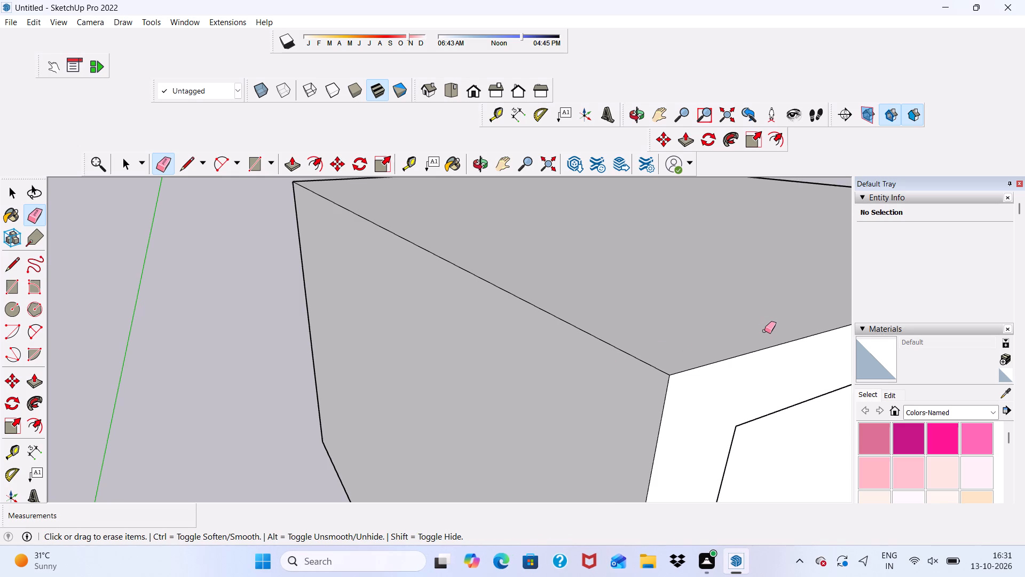
pyautogui.click(763, 332)
pyautogui.click(762, 332)
# Examine the cleaned-up building from the front and left side.
pyautogui.scroll(-6, 719, 318)
pyautogui.moveTo(777, 363); pyautogui.dragTo(690, 240, button='middle')
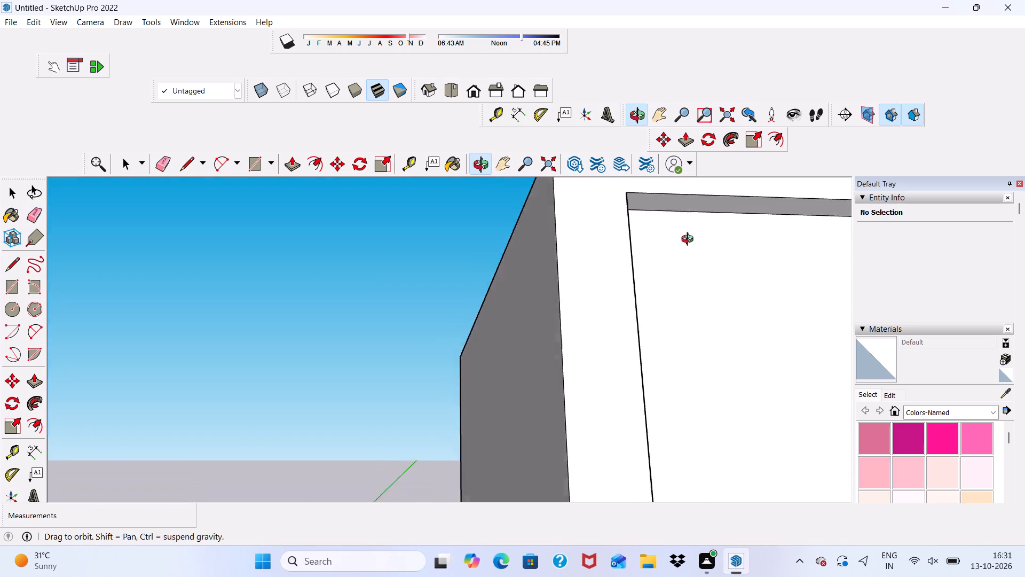
pyautogui.moveTo(690, 240); pyautogui.dragTo(673, 263, button='middle')
pyautogui.press('space')
pyautogui.scroll(-15, 510, 285)
pyautogui.moveTo(612, 322); pyautogui.dragTo(590, 327, button='middle')
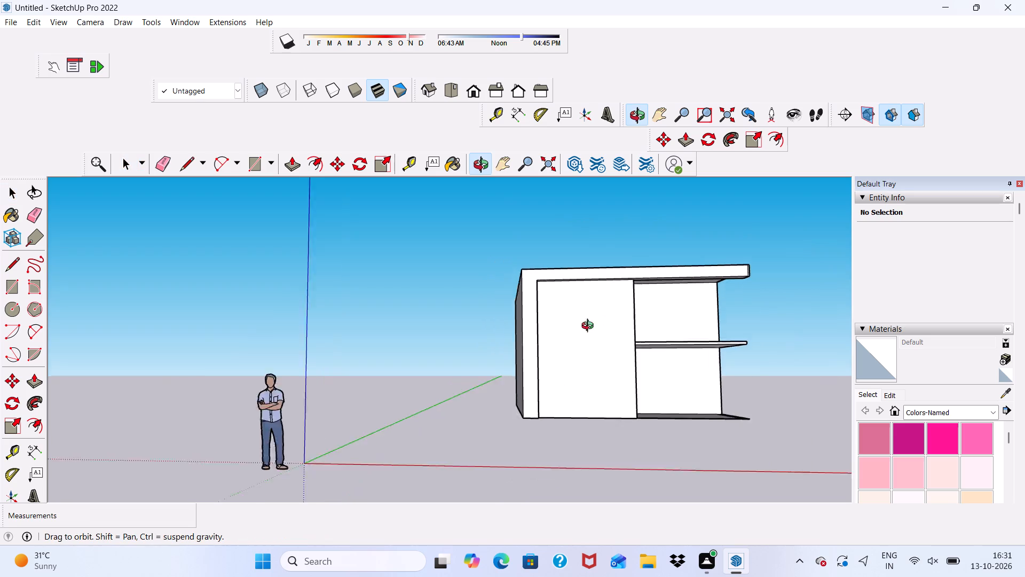
pyautogui.moveTo(590, 327); pyautogui.dragTo(702, 298, button='middle')
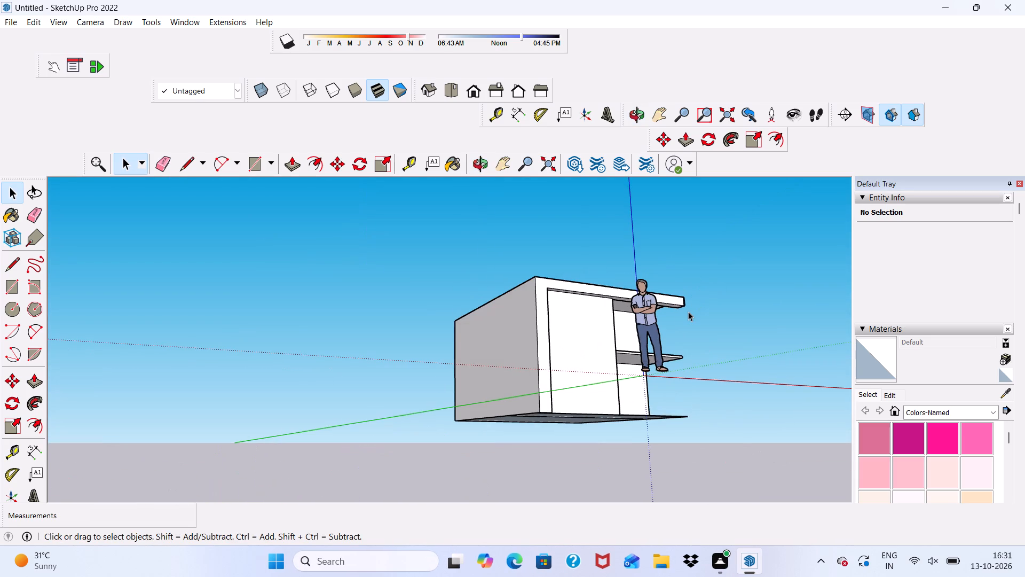
pyautogui.scroll(-4, 612, 334)
pyautogui.moveTo(656, 327); pyautogui.dragTo(622, 371, button='middle')
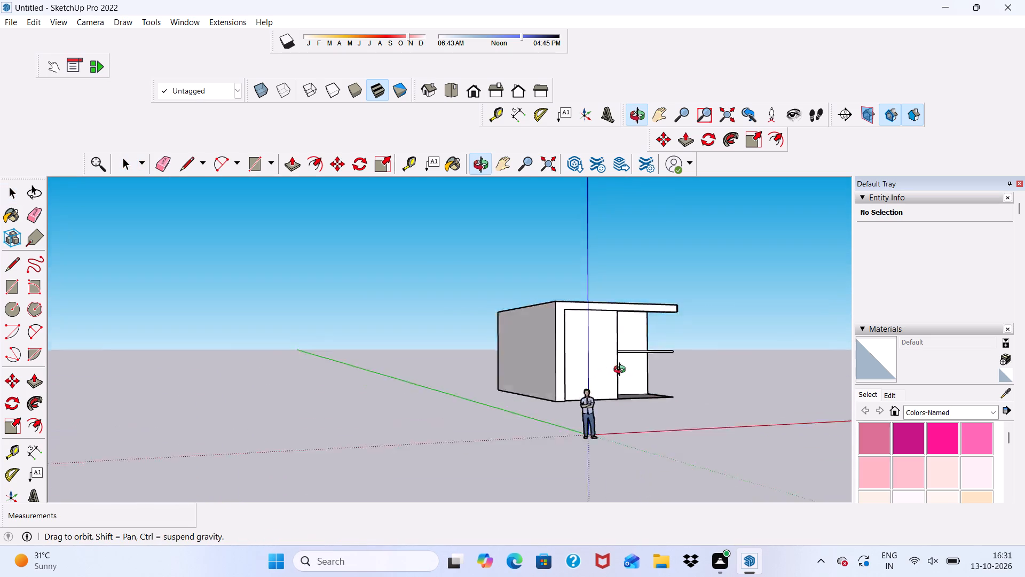
pyautogui.moveTo(622, 371); pyautogui.dragTo(553, 348, button='middle')
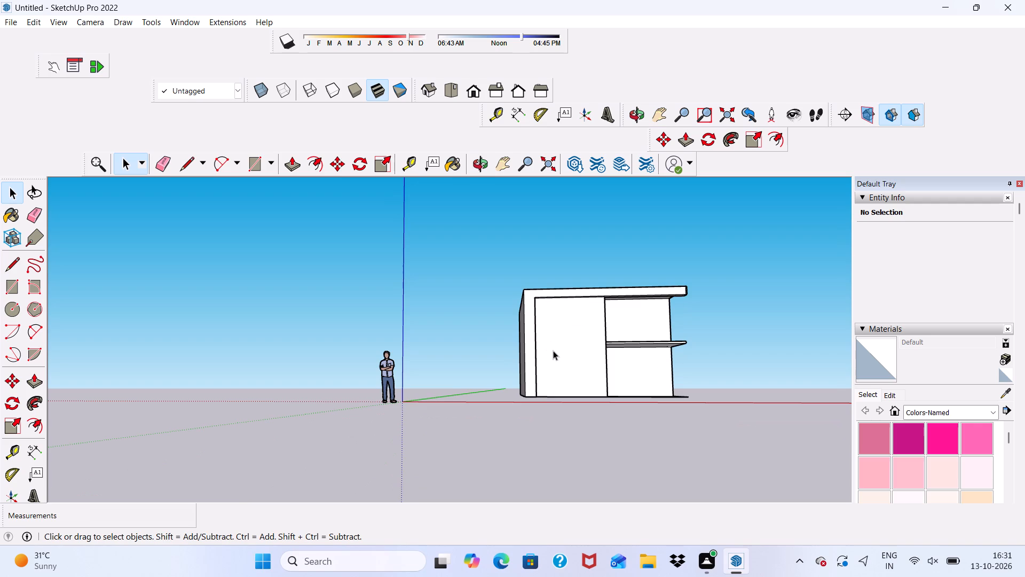
pyautogui.scroll(6, 554, 353)
pyautogui.scroll(-2, 557, 365)
pyautogui.moveTo(561, 376); pyautogui.dragTo(594, 389, button='middle')
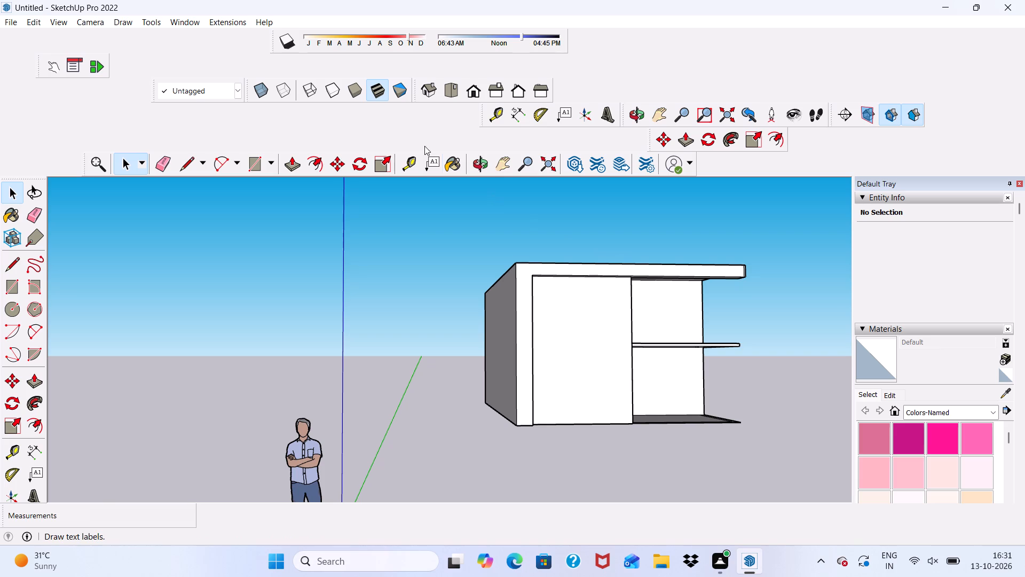
# Outline a triangular panel on the front wall with lines about 7'11" and 14'6" long, joining the top and bottom corners beside the open bay.
pyautogui.moveTo(184, 162); pyautogui.dragTo(188, 168)
pyautogui.scroll(5, 772, 353)
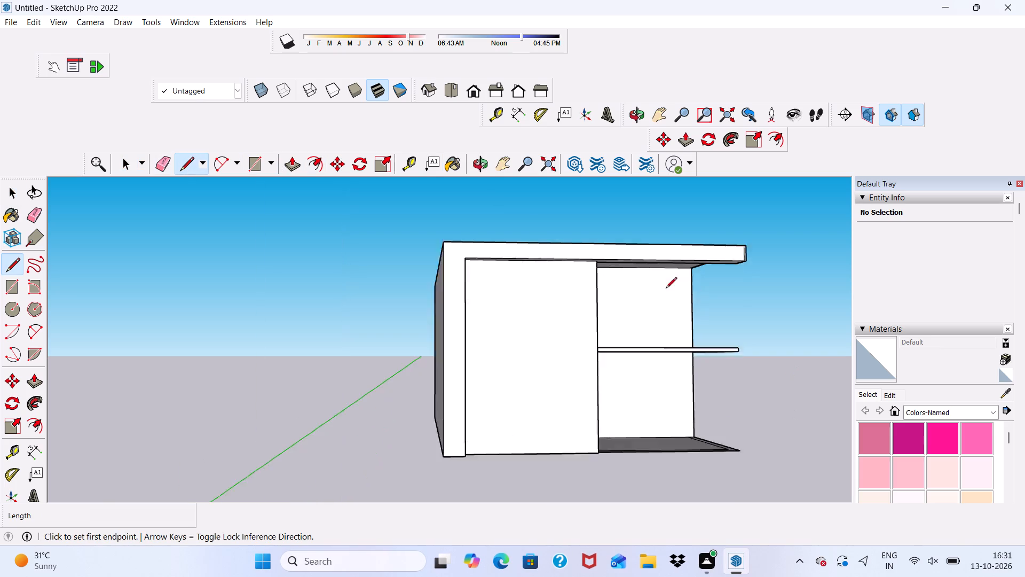
pyautogui.moveTo(631, 292); pyautogui.dragTo(424, 272, button='middle')
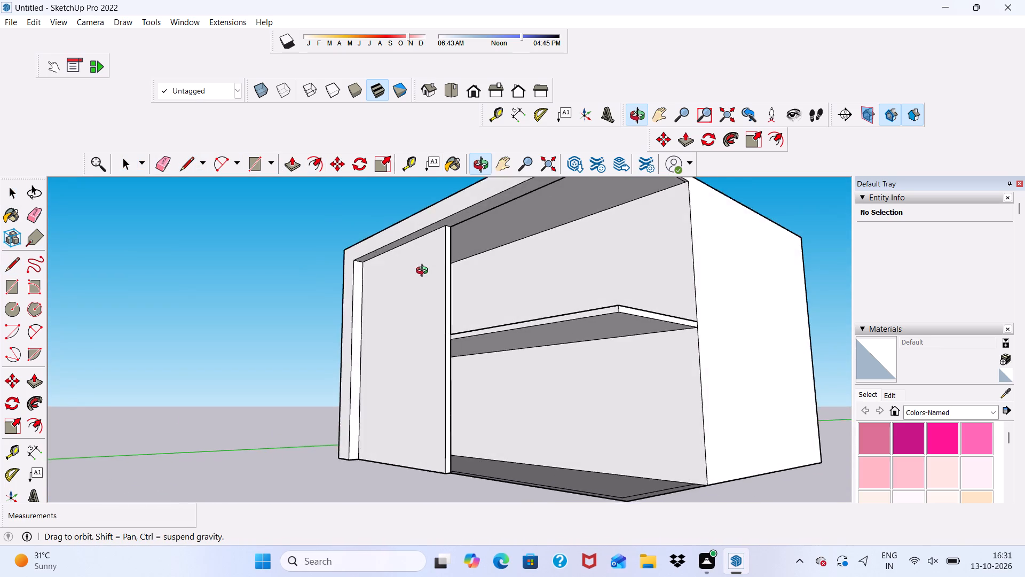
pyautogui.moveTo(424, 272); pyautogui.dragTo(595, 305, button='middle')
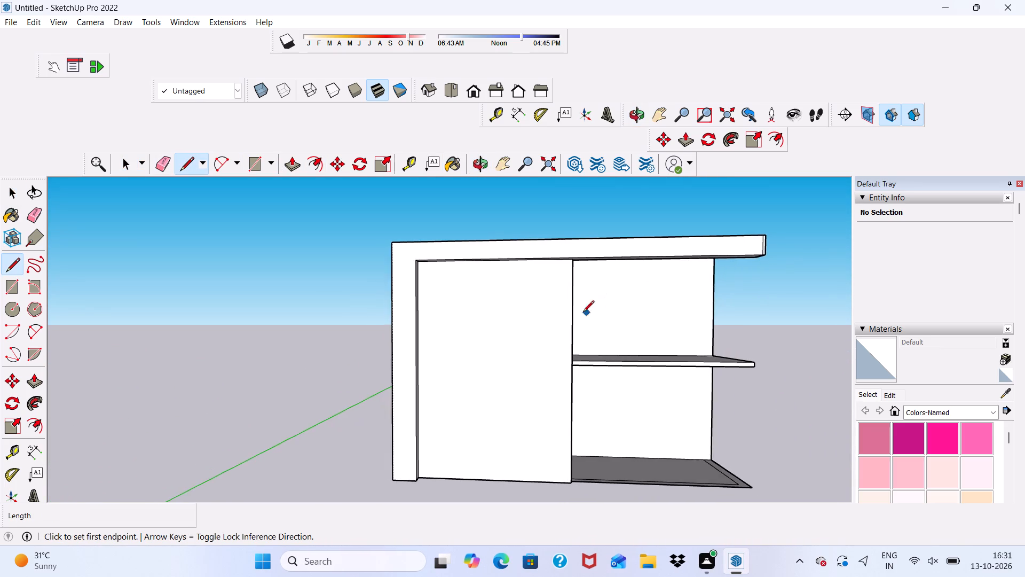
pyautogui.scroll(14, 566, 236)
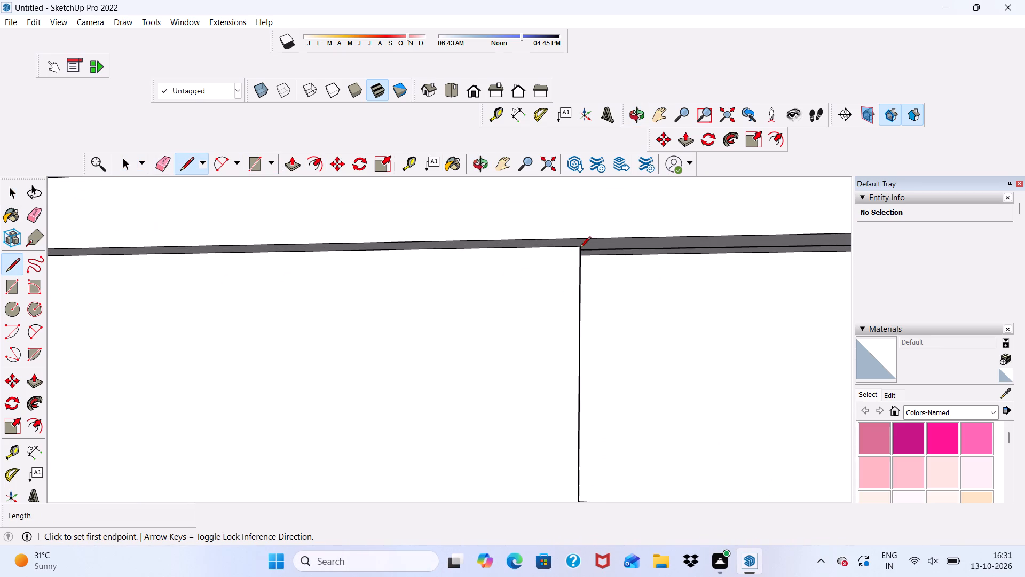
pyautogui.click(575, 249)
pyautogui.scroll(-9, 459, 323)
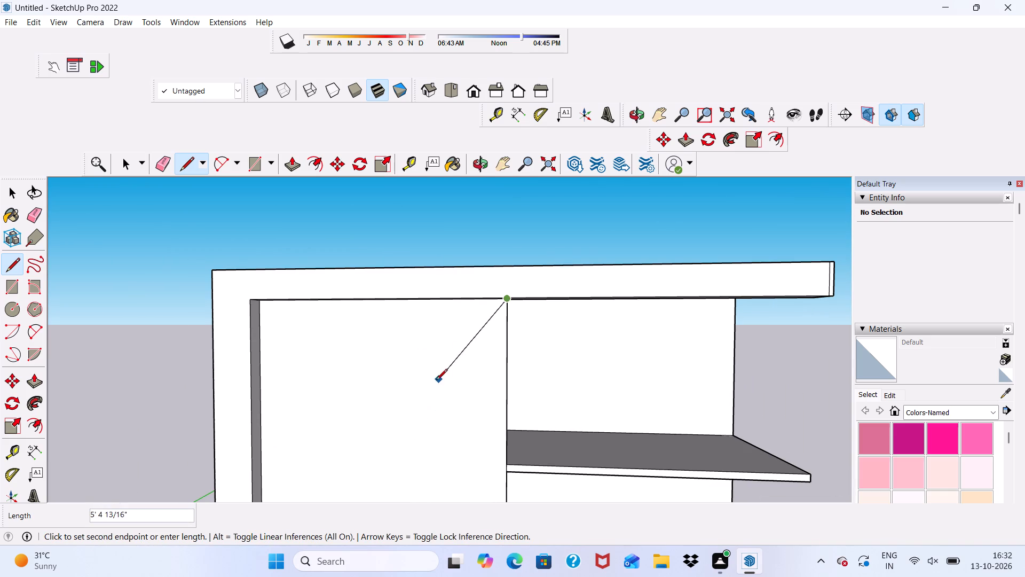
pyautogui.click(398, 406)
pyautogui.scroll(-9, 386, 361)
pyautogui.scroll(-2, 424, 386)
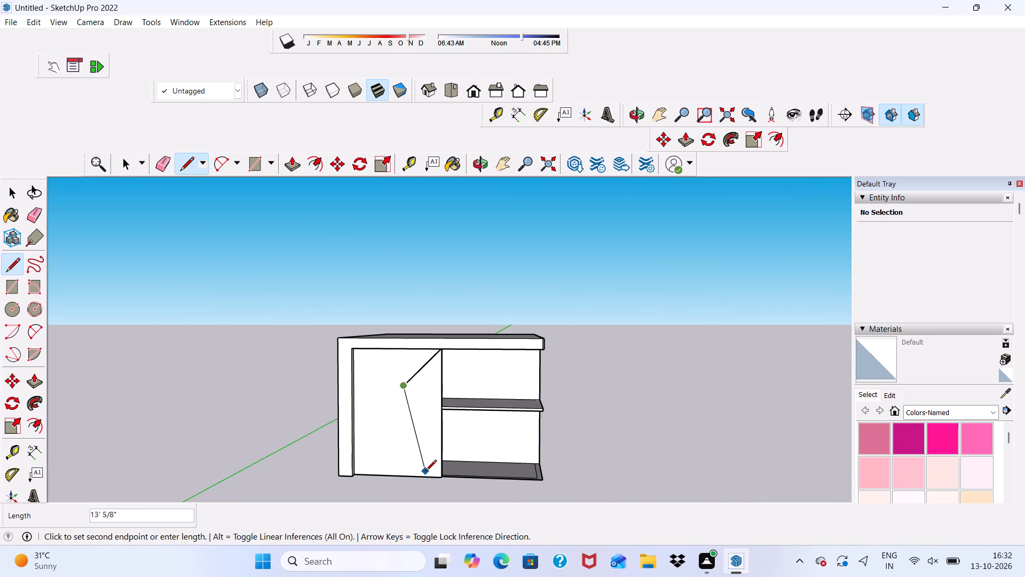
pyautogui.scroll(1, 427, 485)
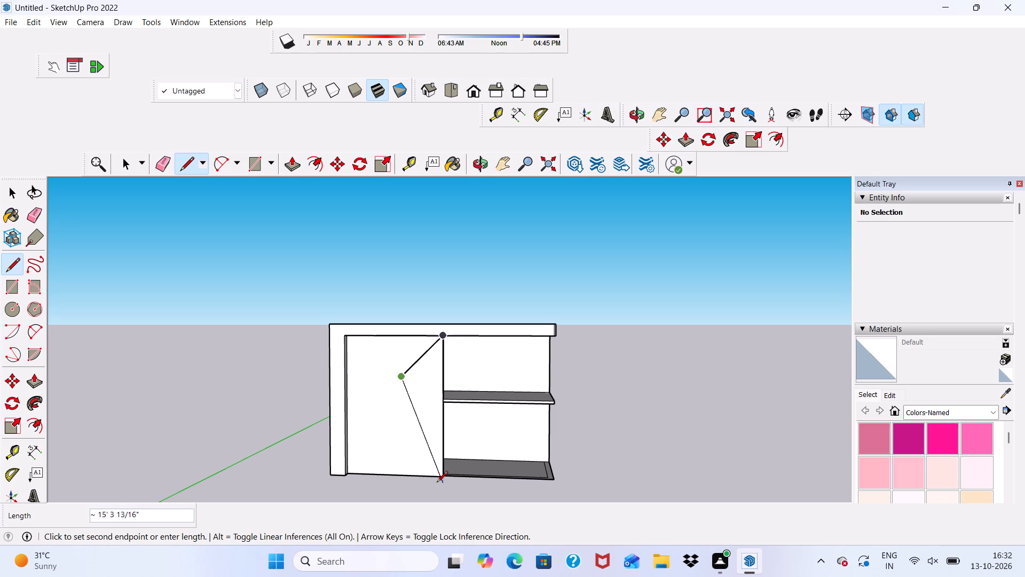
pyautogui.scroll(8, 440, 473)
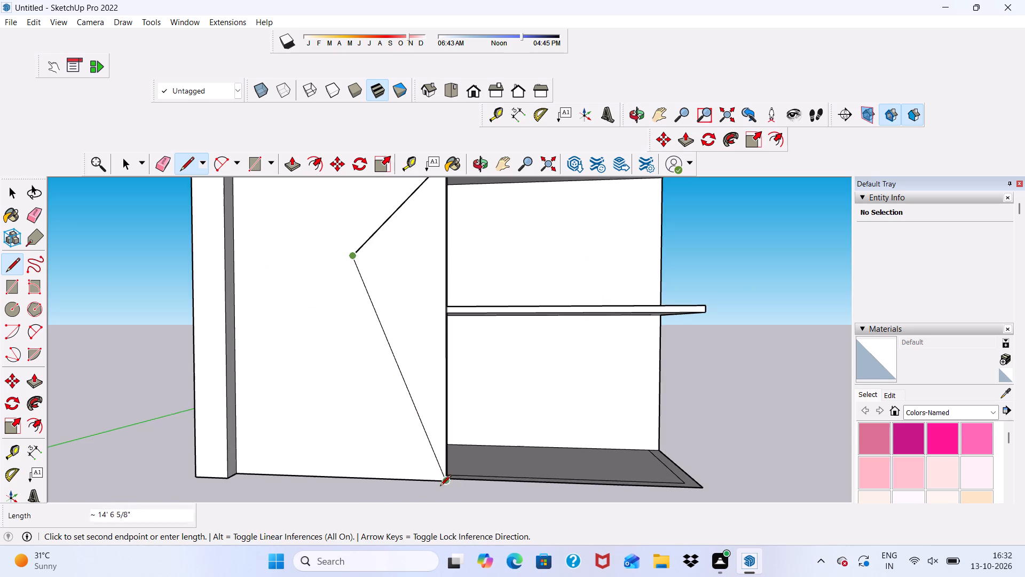
pyautogui.scroll(14, 447, 478)
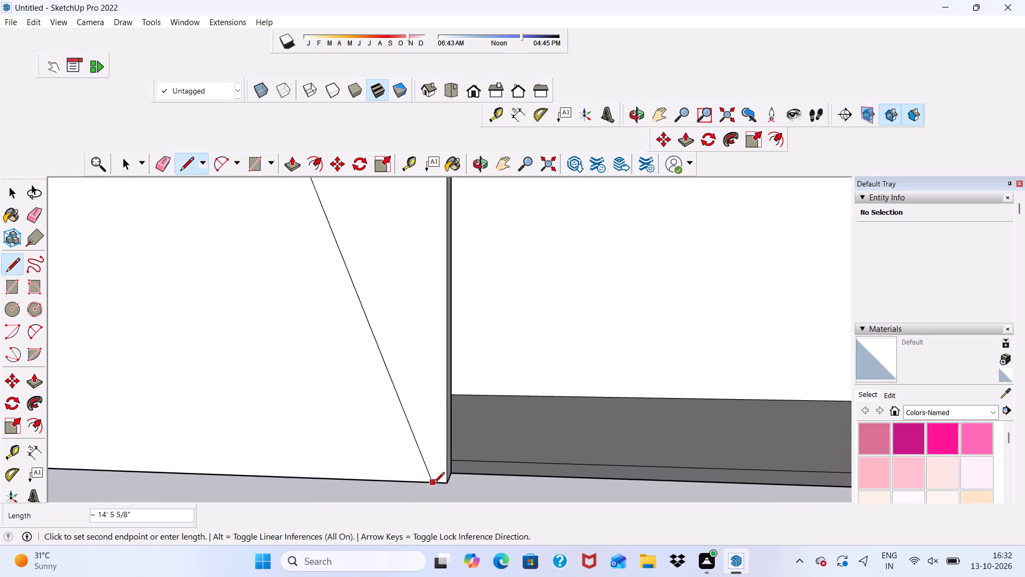
pyautogui.click(443, 486)
pyautogui.press('space')
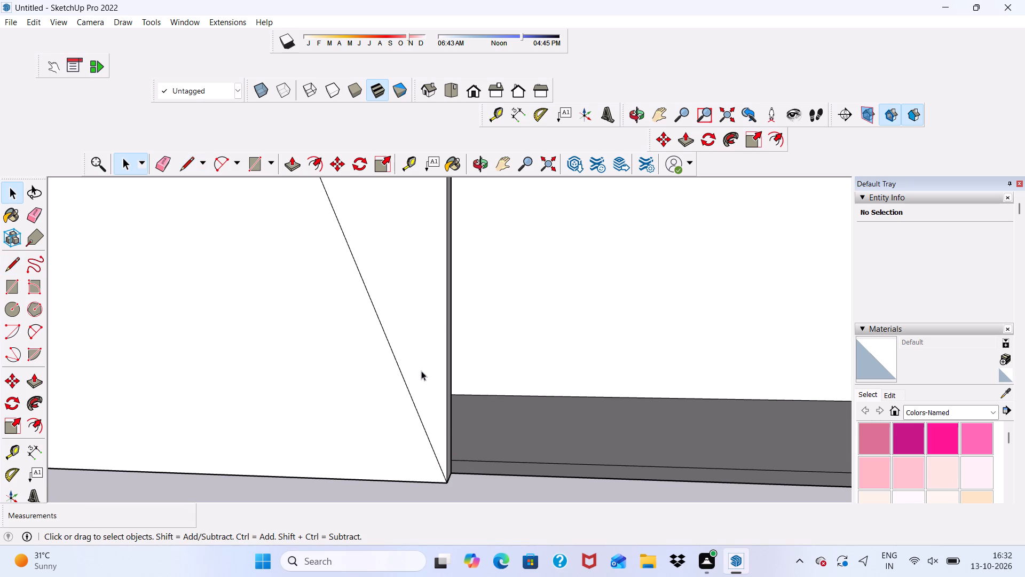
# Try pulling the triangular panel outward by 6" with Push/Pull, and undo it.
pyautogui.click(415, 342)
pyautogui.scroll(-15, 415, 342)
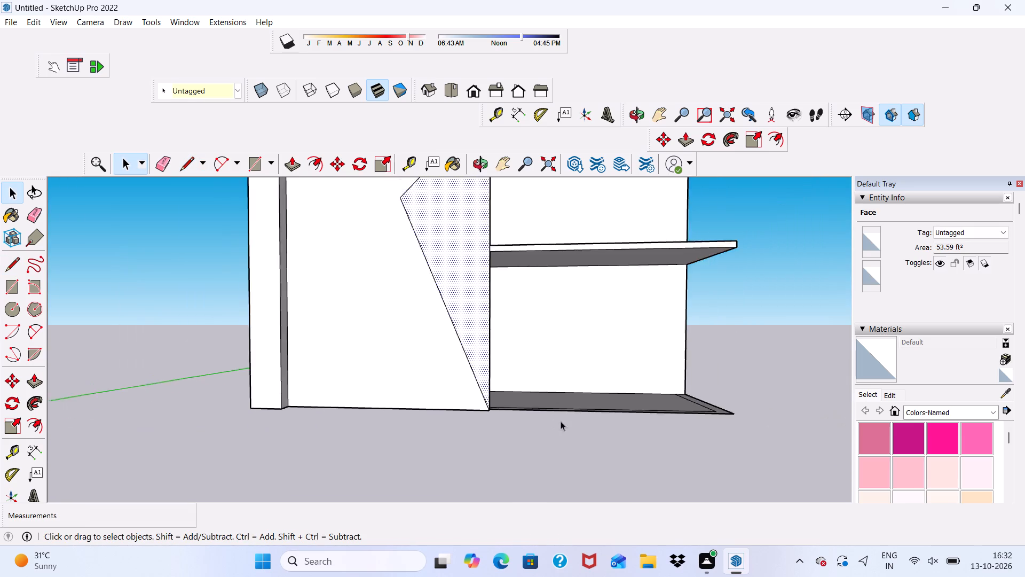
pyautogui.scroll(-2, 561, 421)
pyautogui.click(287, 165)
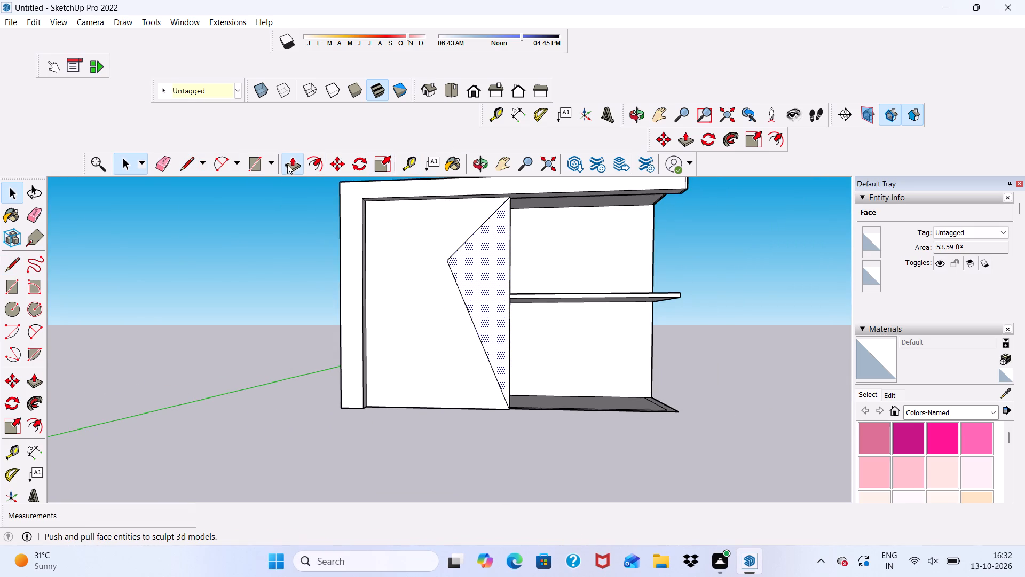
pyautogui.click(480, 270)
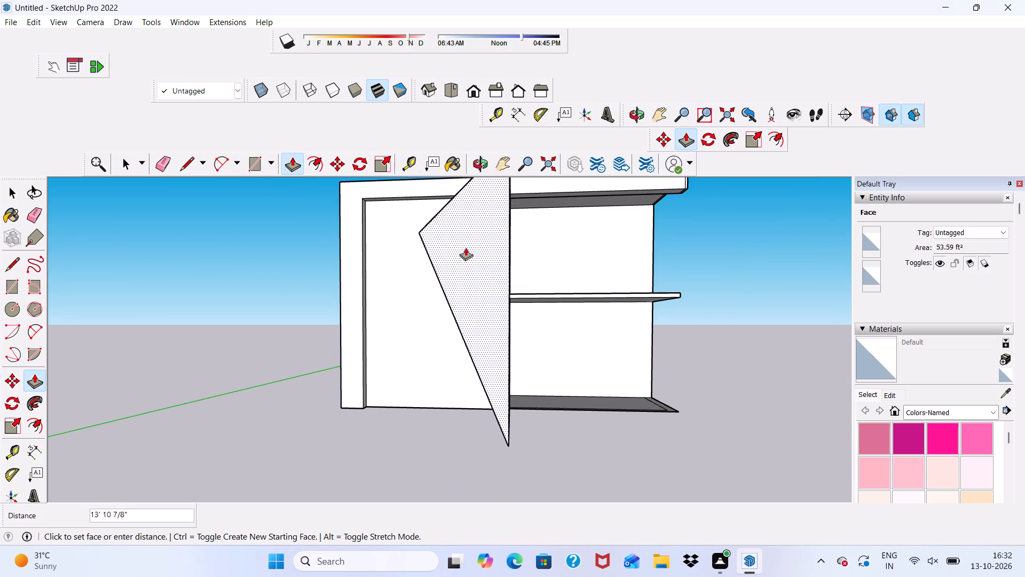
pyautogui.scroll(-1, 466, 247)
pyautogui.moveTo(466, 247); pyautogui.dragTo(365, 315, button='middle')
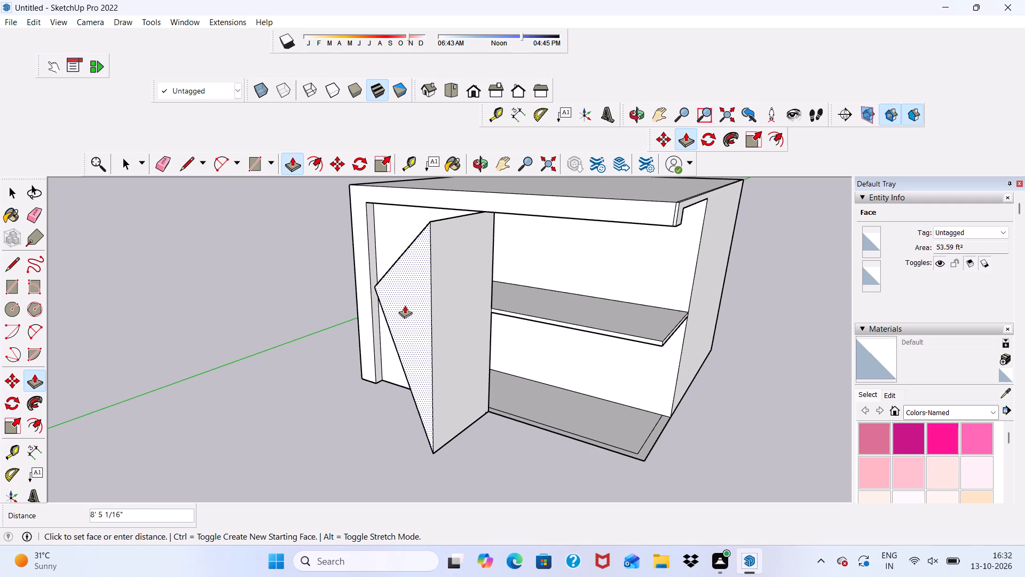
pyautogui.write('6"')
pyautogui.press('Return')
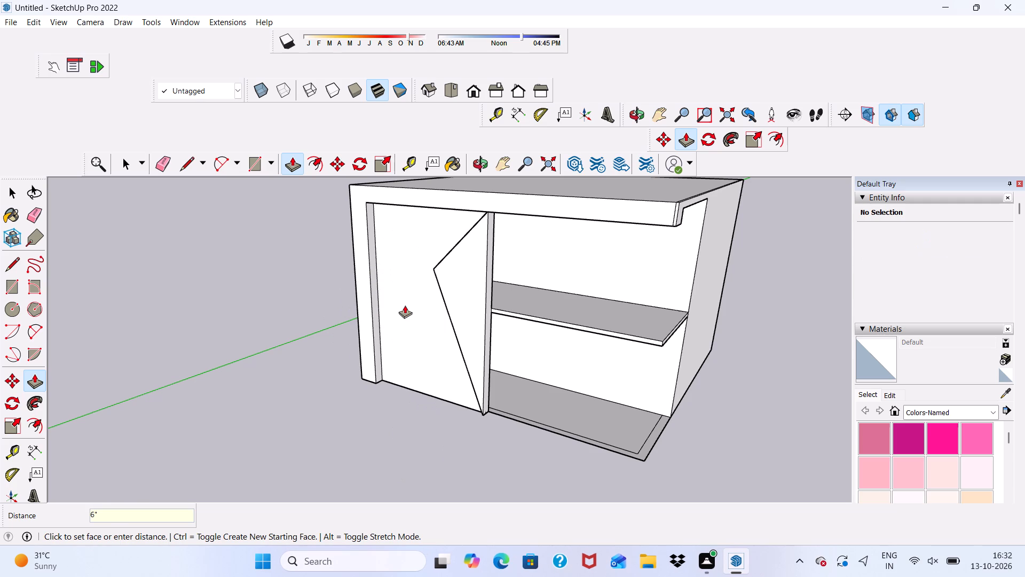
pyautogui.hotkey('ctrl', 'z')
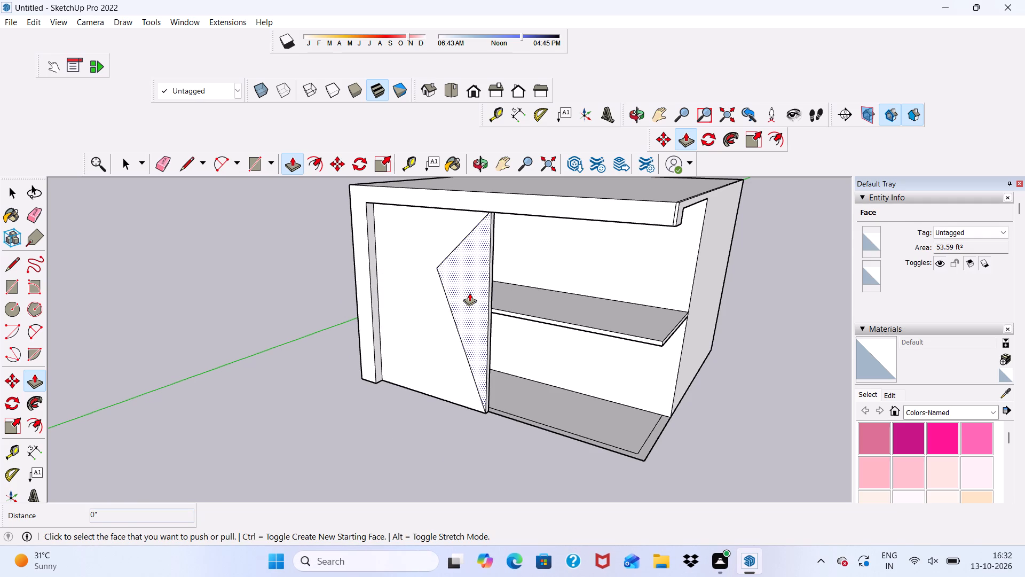
# Pull the triangular panel on the front wall outward by 3".
pyautogui.click(469, 293)
pyautogui.press('3')
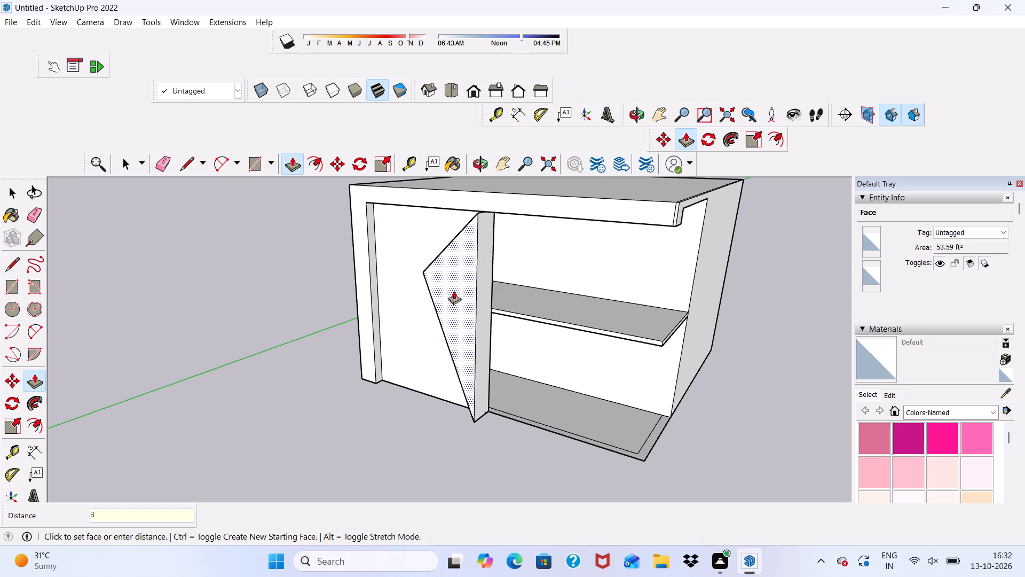
pyautogui.hotkey('shift', '"')
pyautogui.press('Return')
pyautogui.press('space')
# Draw a tall rectangle about 15' high by 5'8" wide on the front wall between the border and the triangular panel.
pyautogui.scroll(-3, 453, 286)
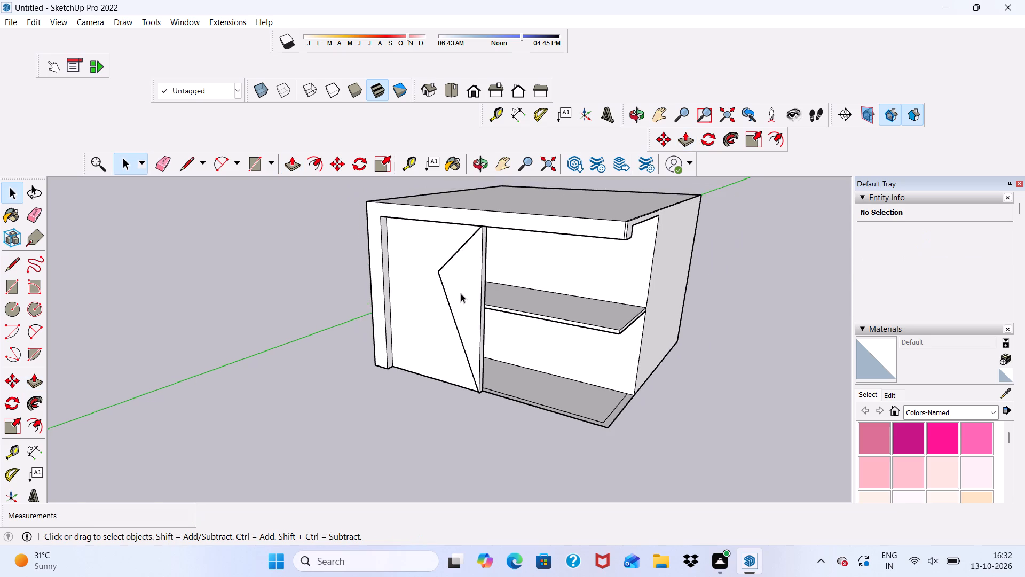
pyautogui.scroll(-1, 461, 293)
pyautogui.moveTo(461, 293); pyautogui.dragTo(620, 244, button='middle')
pyautogui.scroll(1, 620, 244)
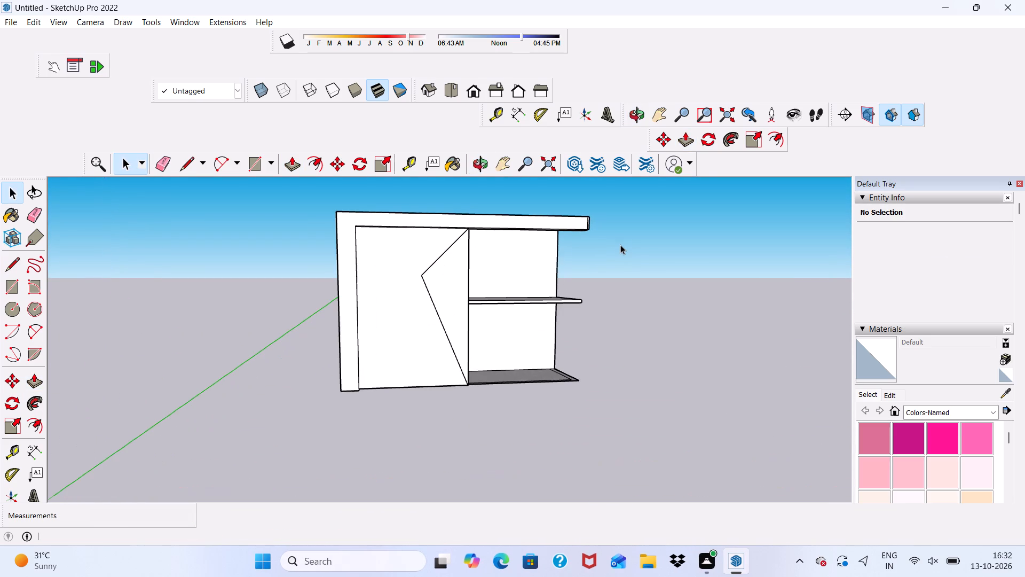
pyautogui.scroll(1, 620, 245)
pyautogui.scroll(1, 444, 220)
pyautogui.click(253, 159)
pyautogui.scroll(5, 383, 257)
pyautogui.moveTo(382, 260); pyautogui.dragTo(365, 251, button='middle')
pyautogui.scroll(2, 364, 251)
pyautogui.click(321, 238)
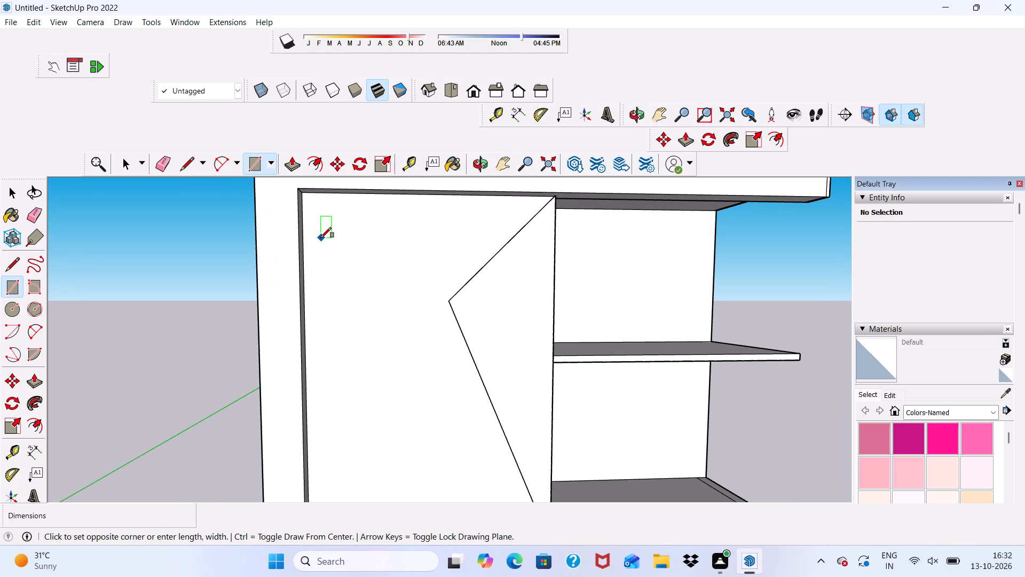
pyautogui.scroll(-3, 408, 240)
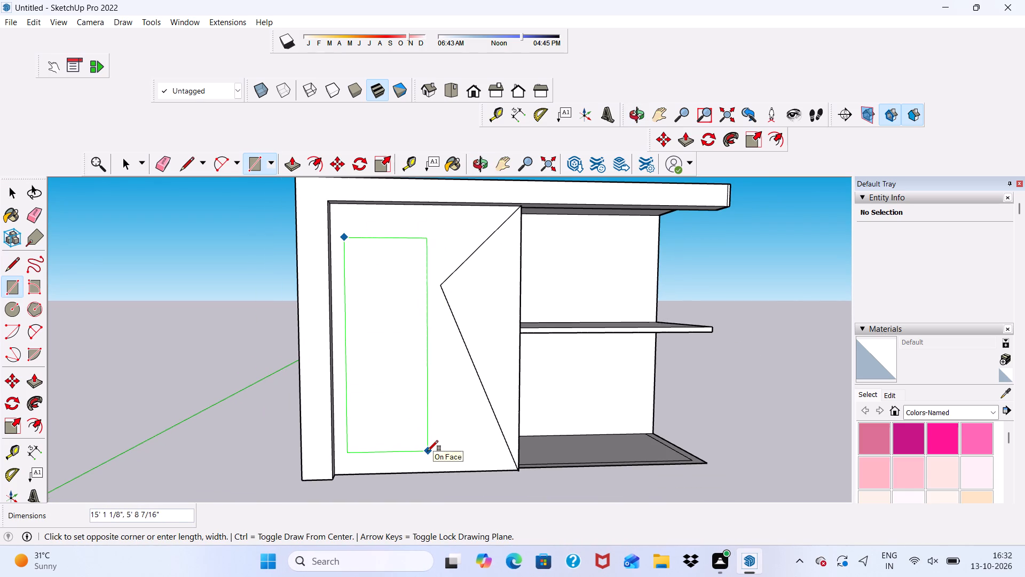
pyautogui.click(427, 449)
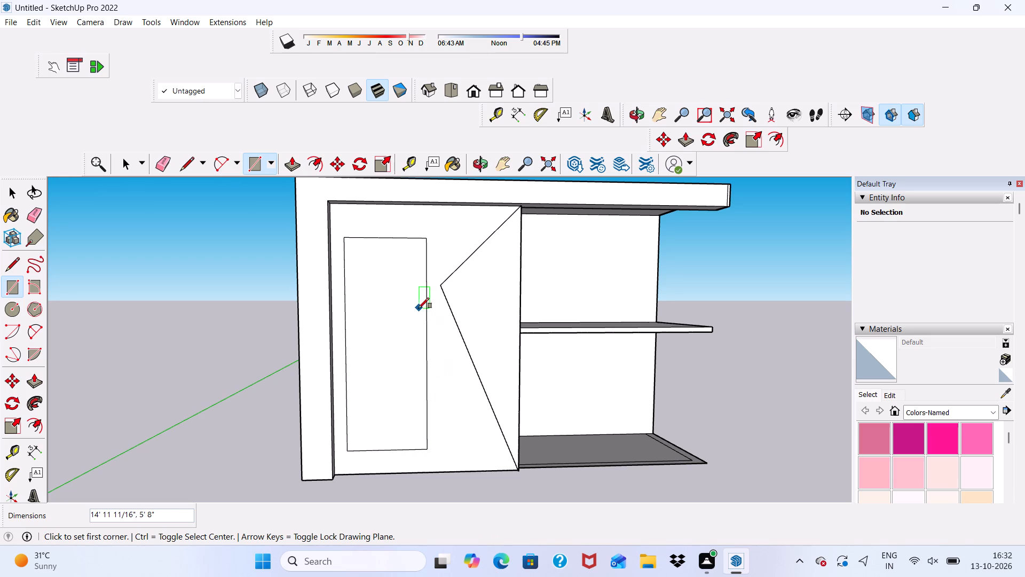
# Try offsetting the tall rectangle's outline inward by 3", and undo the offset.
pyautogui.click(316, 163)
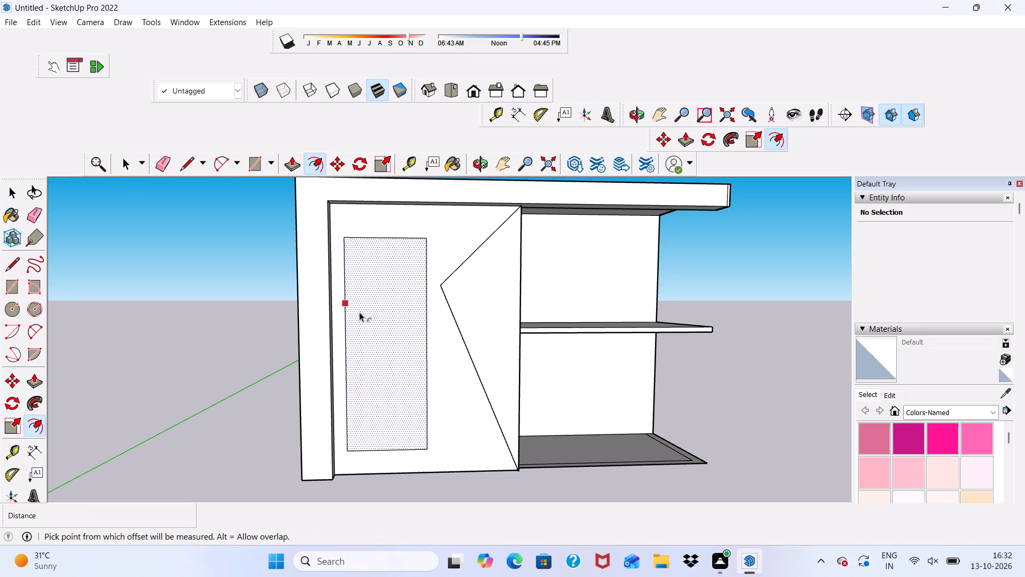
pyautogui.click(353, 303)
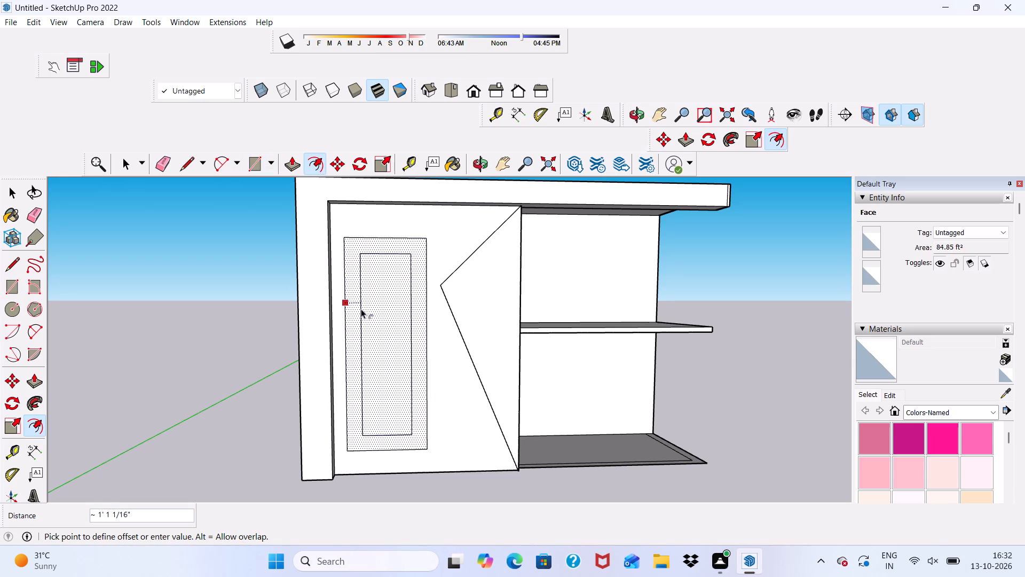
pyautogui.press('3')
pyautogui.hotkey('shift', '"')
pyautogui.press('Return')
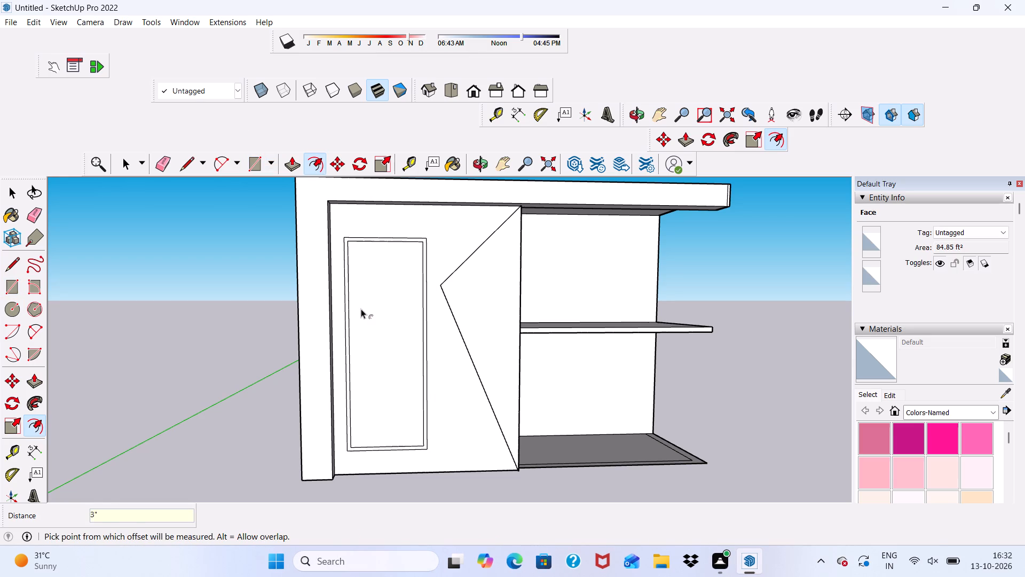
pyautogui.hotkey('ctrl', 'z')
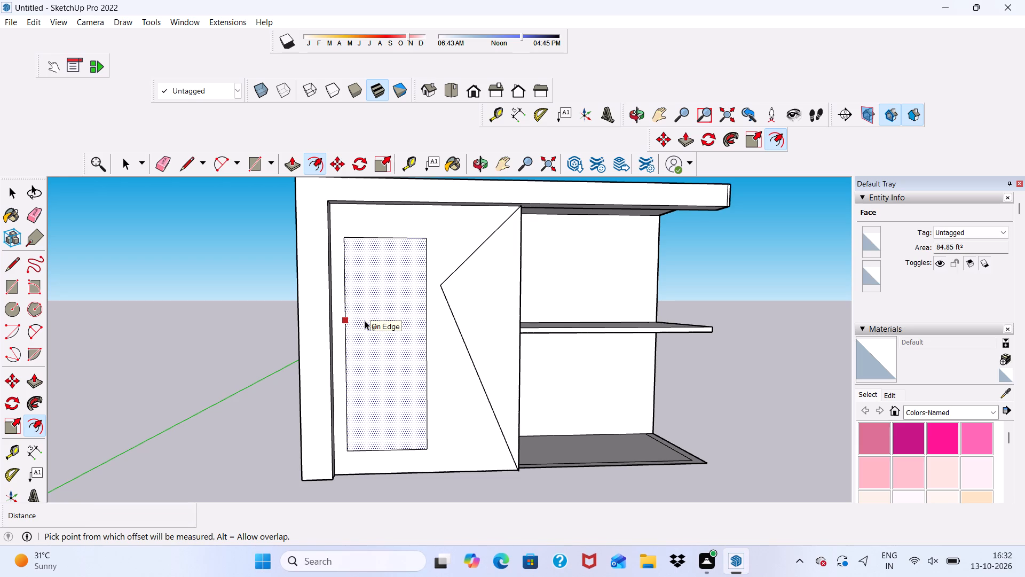
# Offset the tall rectangle's outline inward by 6" to form a frame.
pyautogui.click(365, 321)
pyautogui.press('6')
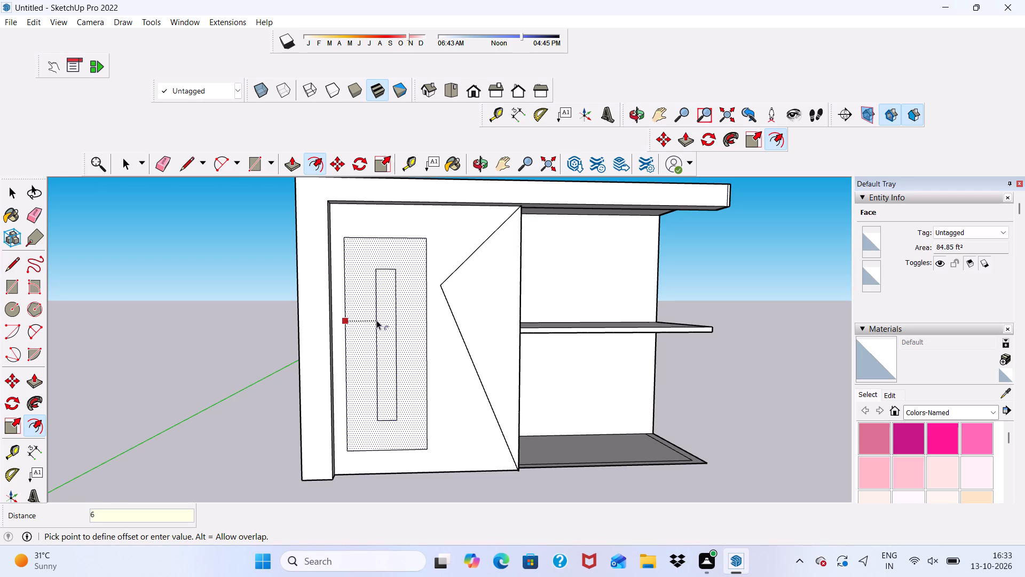
pyautogui.hotkey('shift', '"')
pyautogui.press('Return')
pyautogui.press('space')
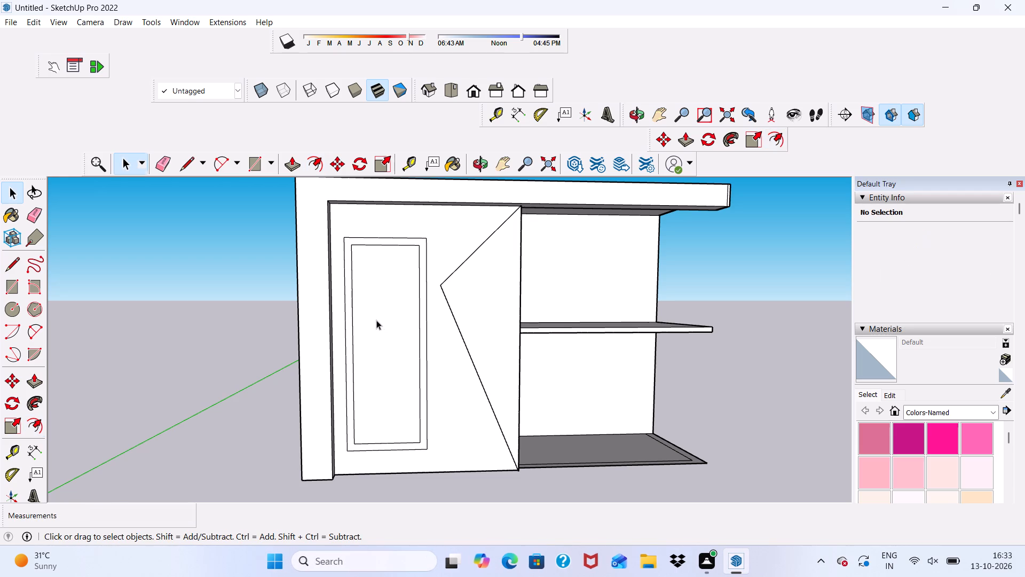
pyautogui.click(267, 314)
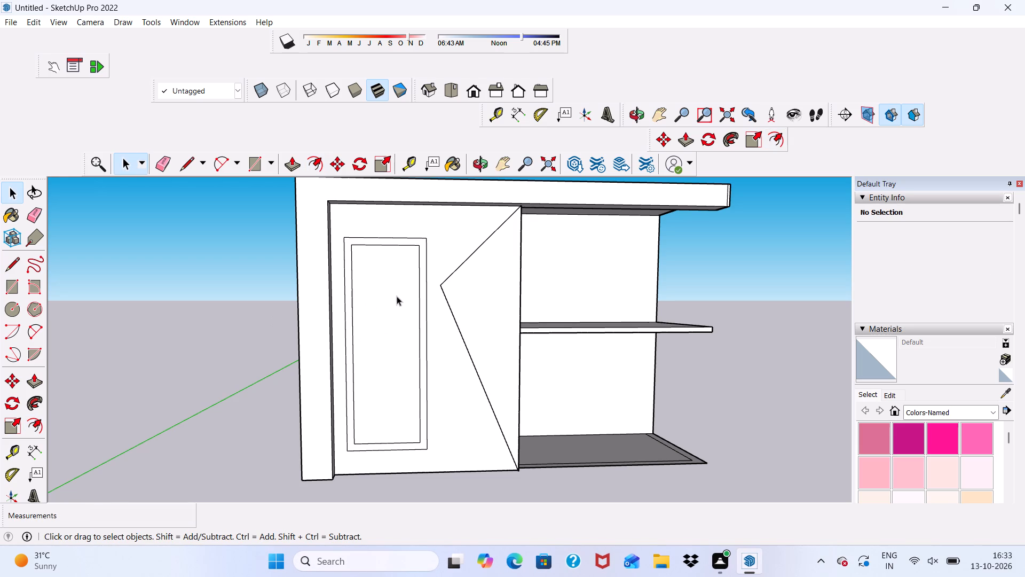
# Draw a horizontal crossbar rectangle about 4" high by 4'8" wide across the upper part of the frame's inner opening.
pyautogui.click(241, 164)
pyautogui.click(250, 163)
pyautogui.scroll(4, 385, 341)
pyautogui.click(256, 167)
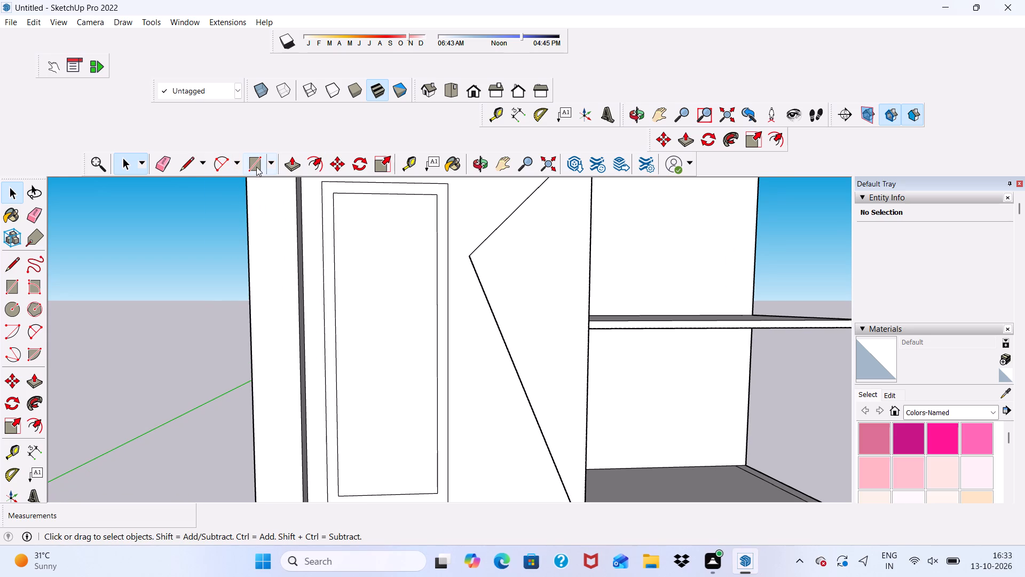
pyautogui.scroll(2, 342, 315)
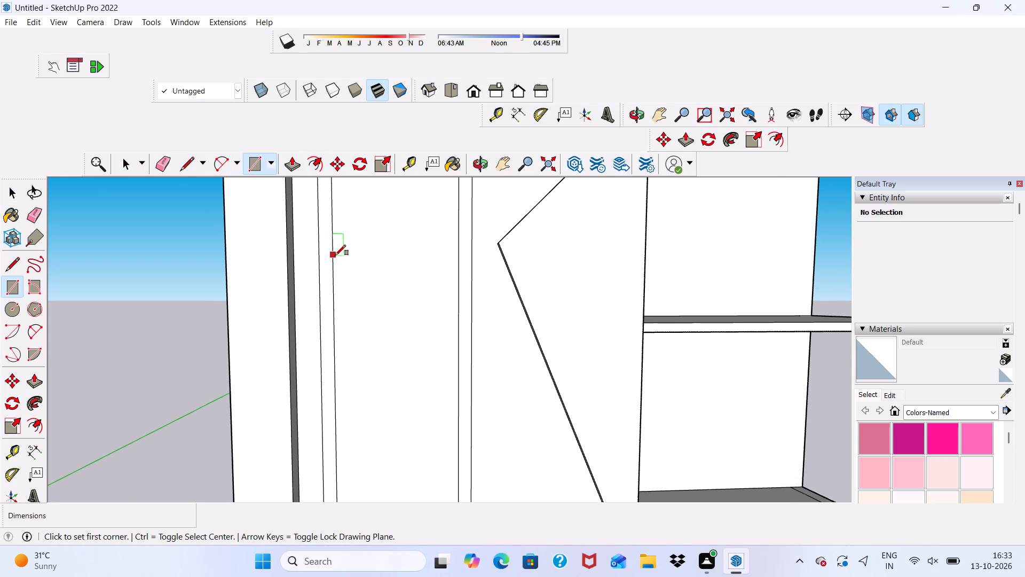
pyautogui.click(335, 255)
pyautogui.scroll(-6, 425, 293)
pyautogui.scroll(5, 441, 268)
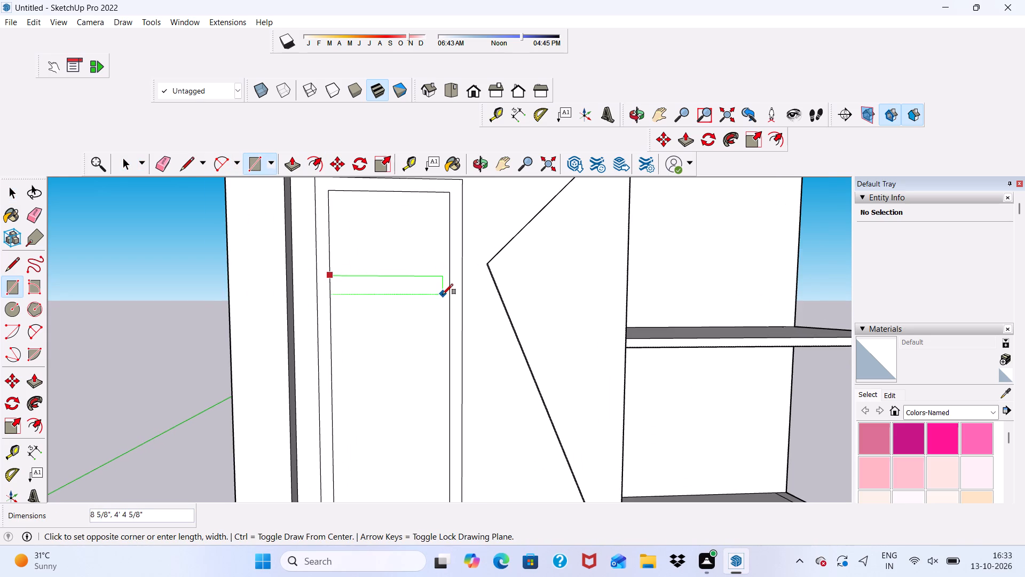
pyautogui.scroll(3, 448, 287)
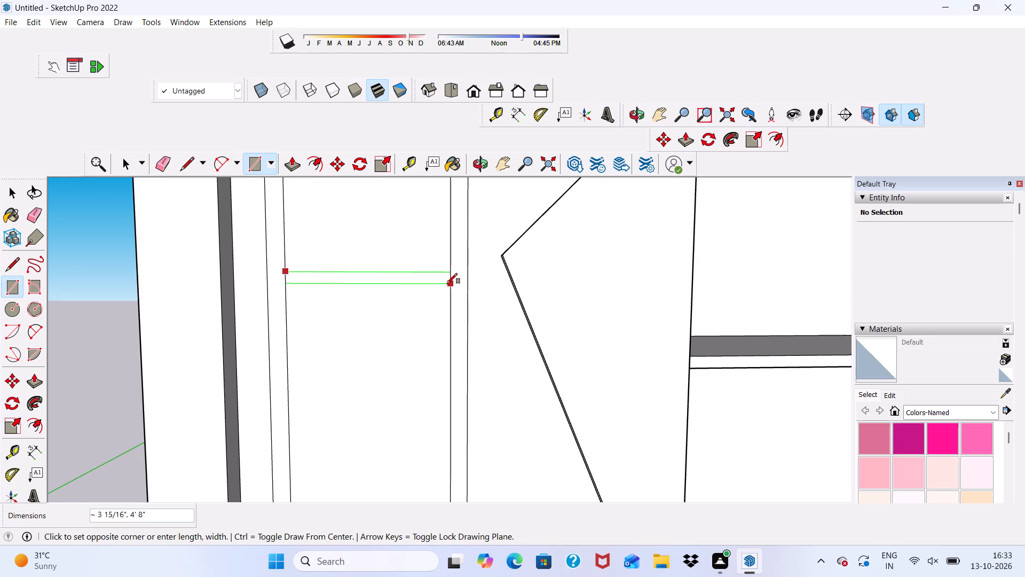
pyautogui.click(447, 283)
pyautogui.scroll(-13, 422, 244)
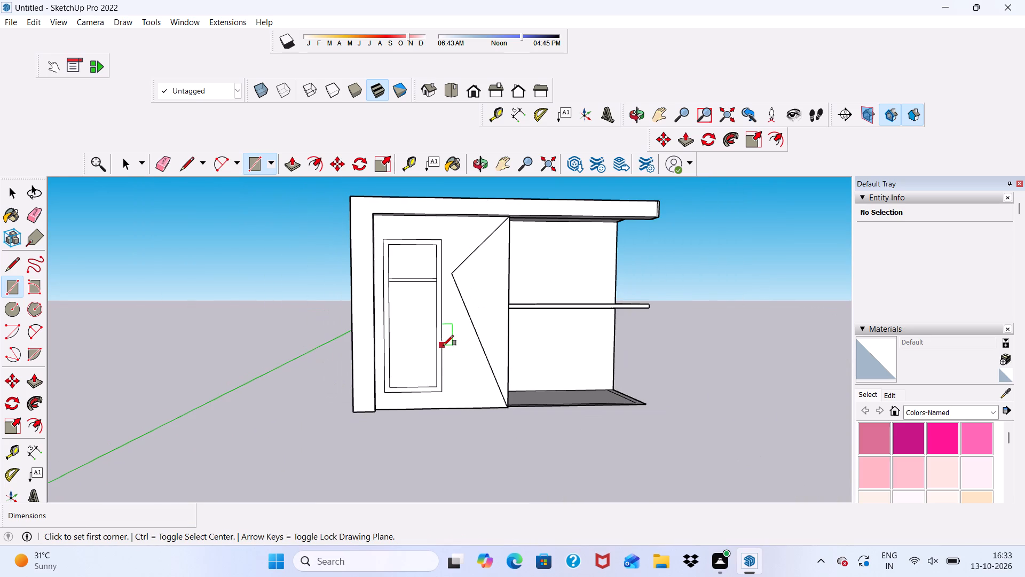
# Draw a second horizontal crossbar rectangle about 4" high by 4'8" wide across the lower part of the window frame's inner opening.
pyautogui.scroll(1, 396, 326)
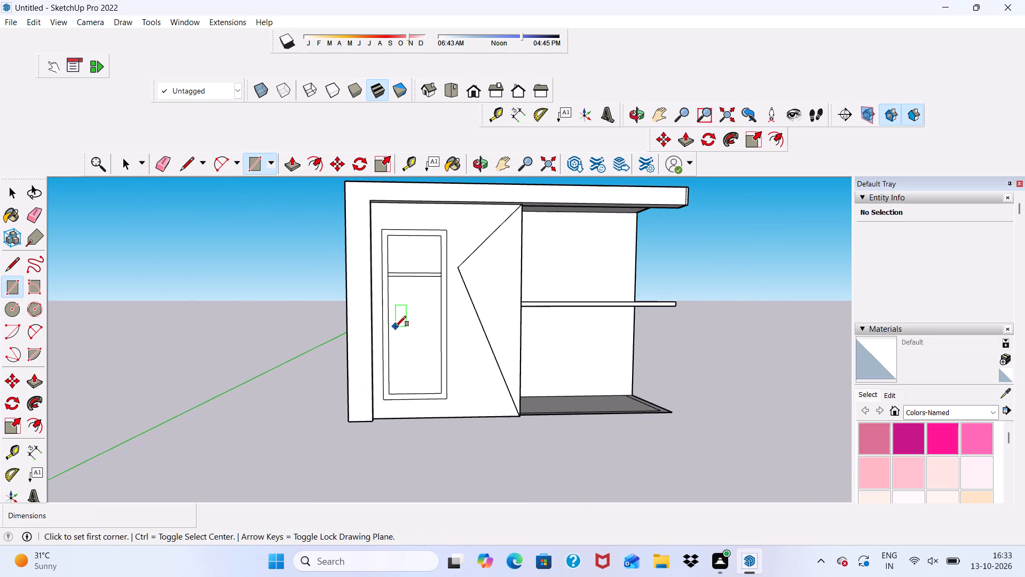
pyautogui.click(391, 336)
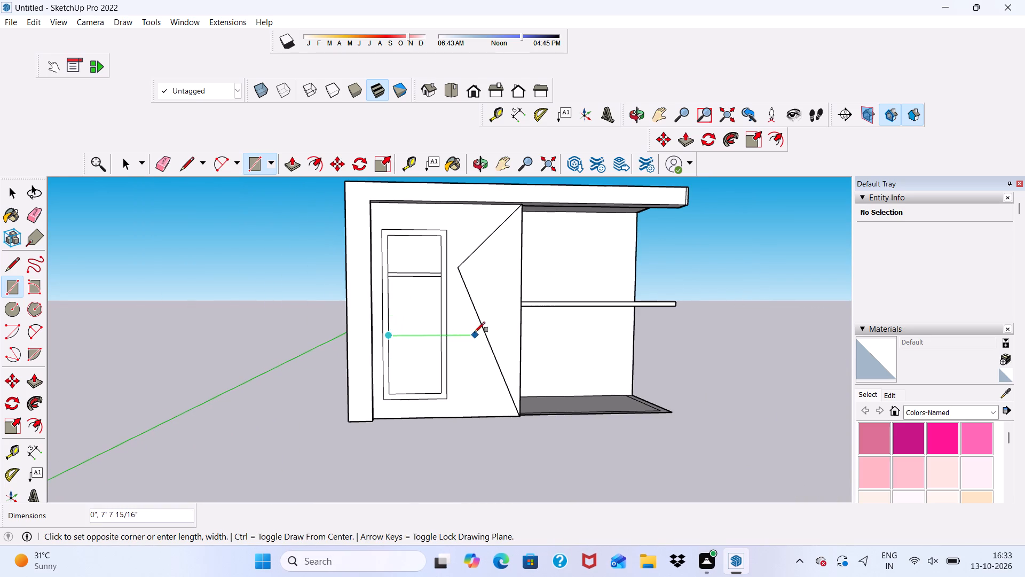
pyautogui.scroll(6, 455, 329)
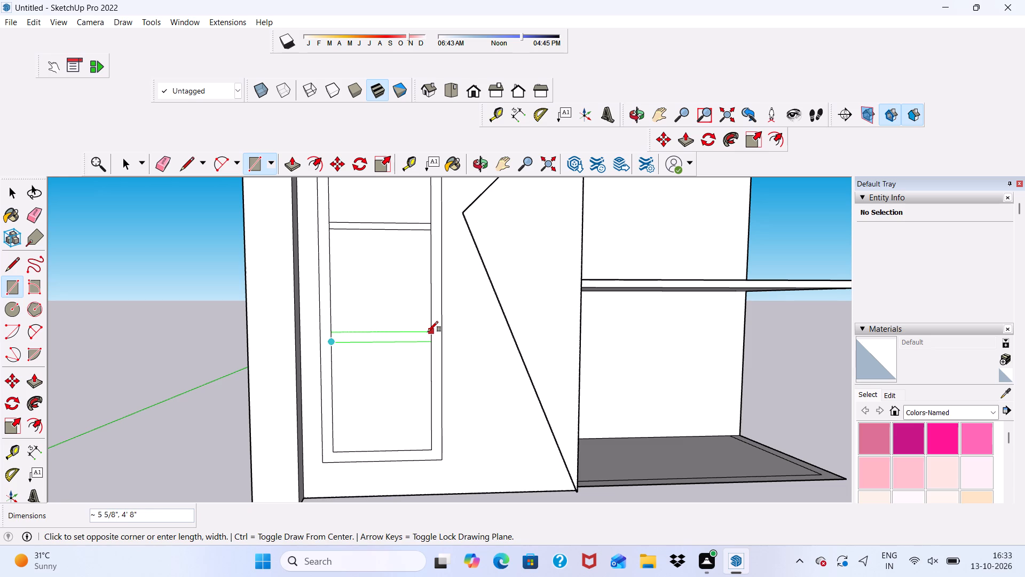
pyautogui.scroll(4, 428, 333)
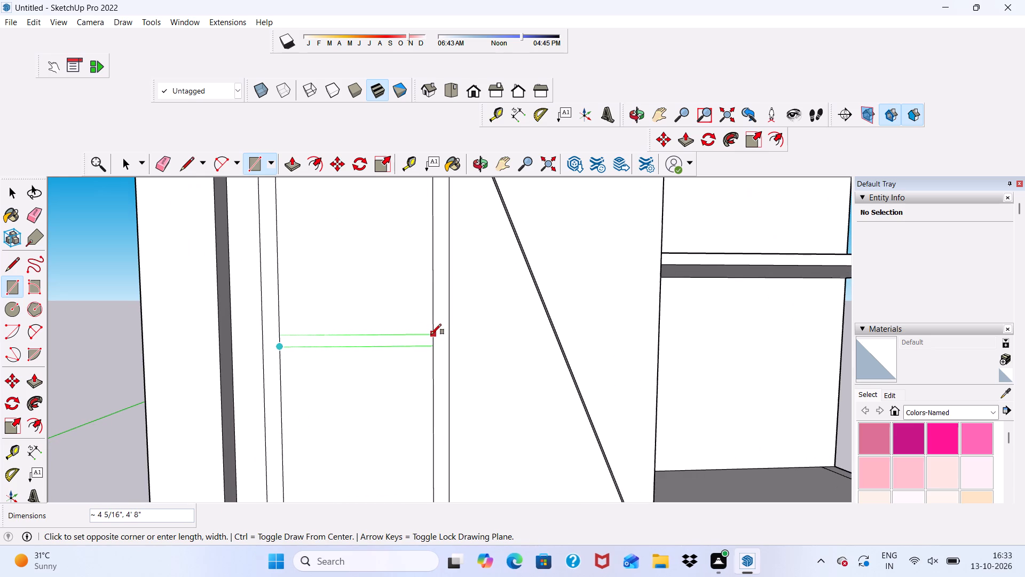
pyautogui.click(431, 334)
pyautogui.scroll(-5, 428, 338)
pyautogui.press('space')
# Erase the short edge segments at both ends of the two crossbars so they merge with the surrounding window frame.
pyautogui.scroll(-3, 343, 276)
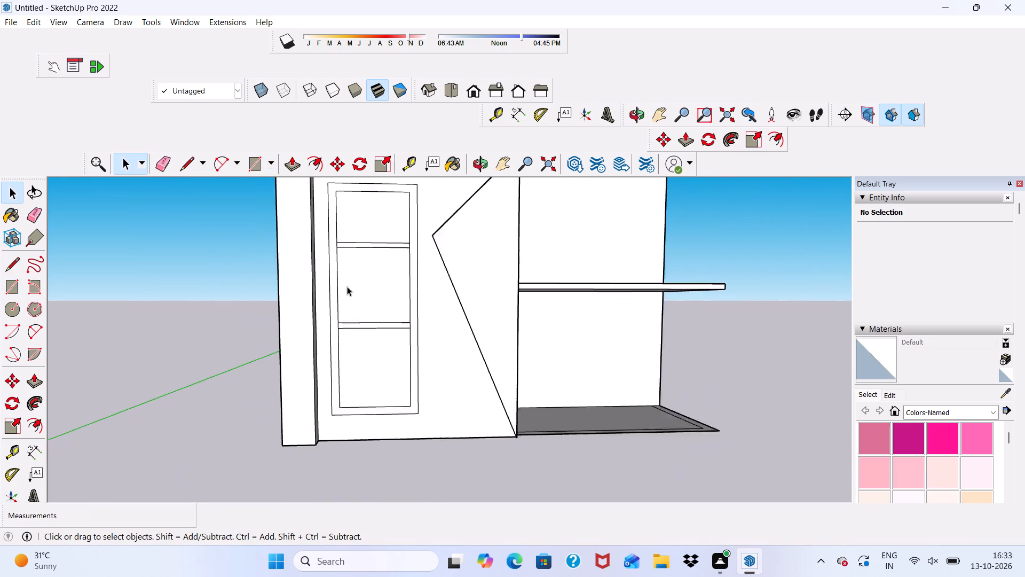
pyautogui.scroll(-2, 347, 286)
pyautogui.scroll(2, 196, 167)
pyautogui.click(166, 166)
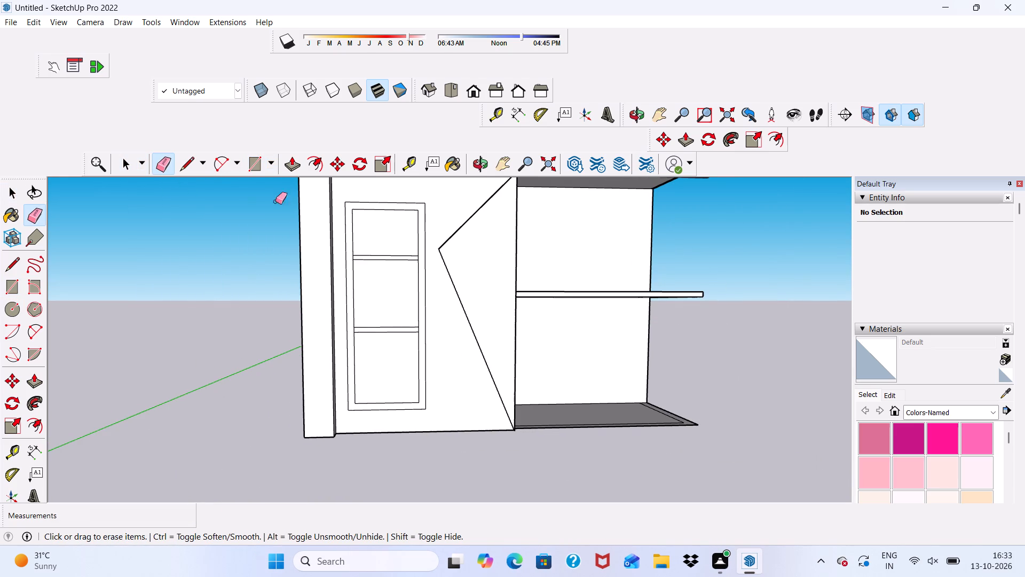
pyautogui.scroll(9, 322, 213)
pyautogui.scroll(9, 359, 270)
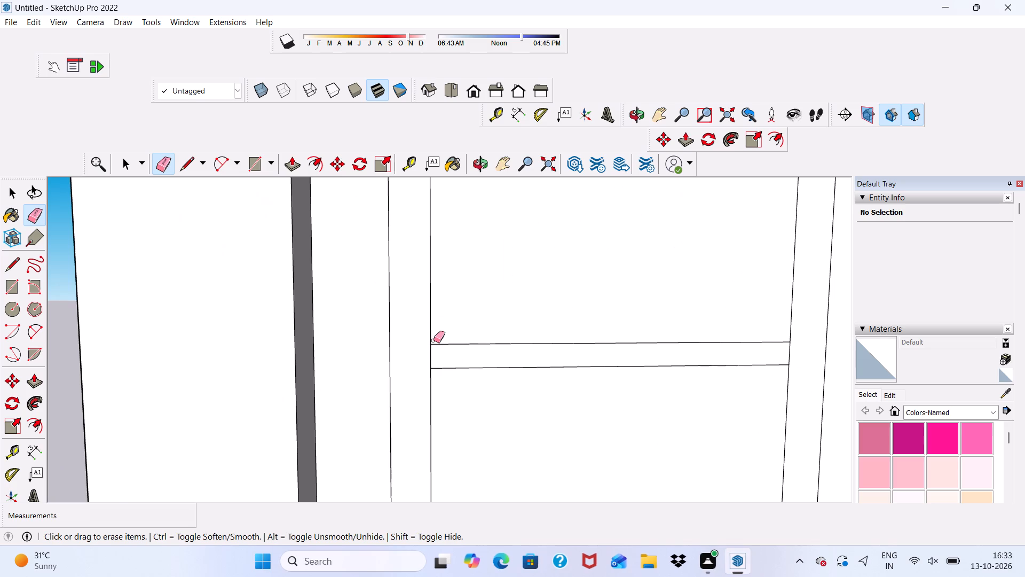
pyautogui.click(432, 355)
pyautogui.scroll(-8, 408, 292)
pyautogui.scroll(5, 567, 344)
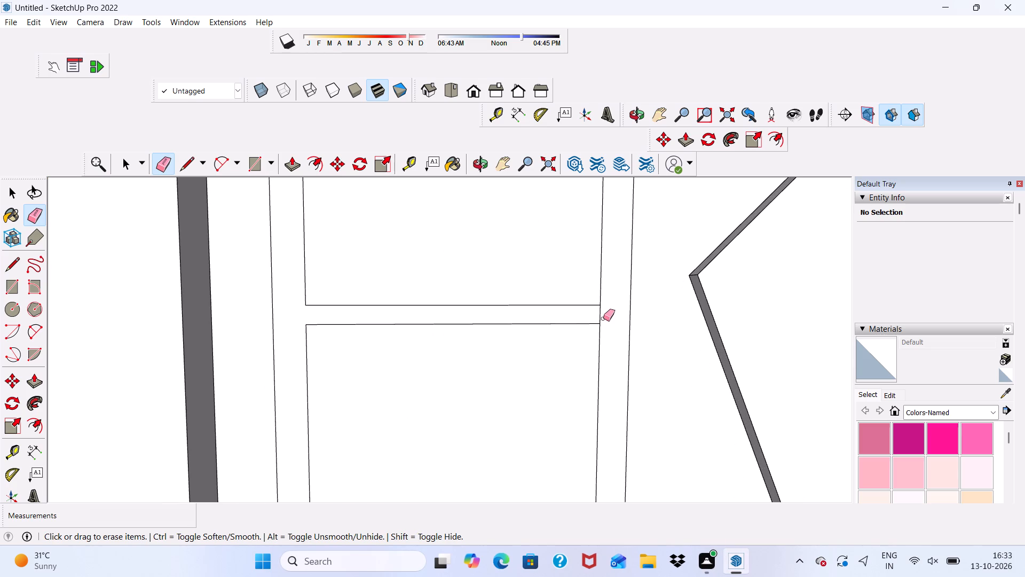
pyautogui.click(601, 315)
pyautogui.scroll(-13, 577, 279)
pyautogui.scroll(5, 541, 404)
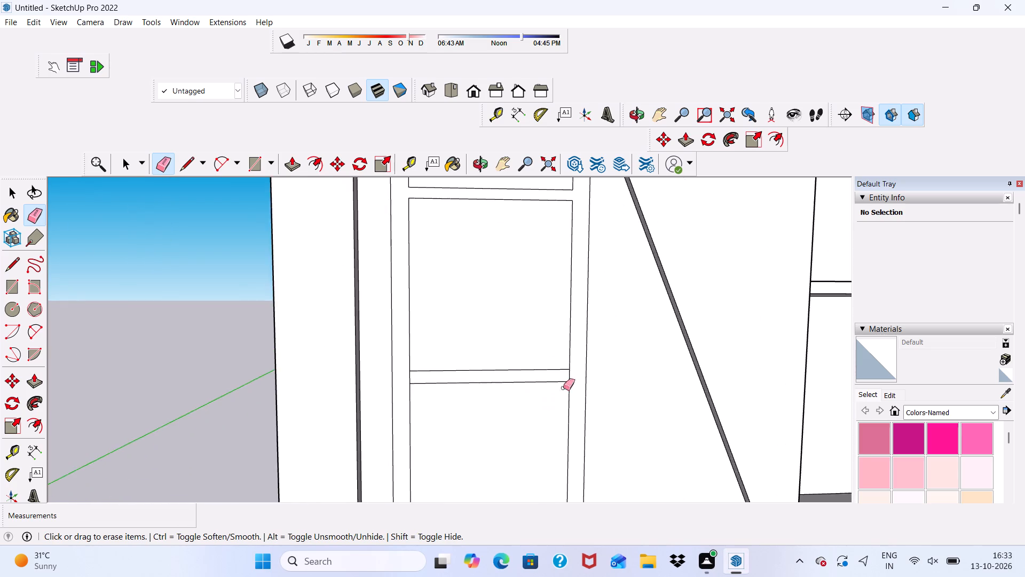
pyautogui.scroll(7, 563, 388)
pyautogui.click(557, 371)
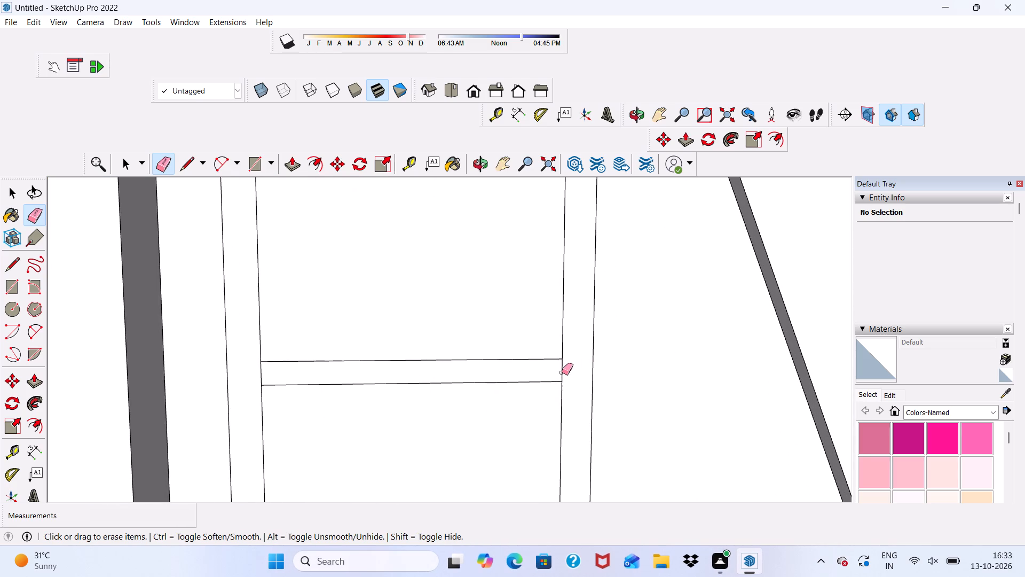
pyautogui.click(562, 372)
pyautogui.scroll(3, 249, 367)
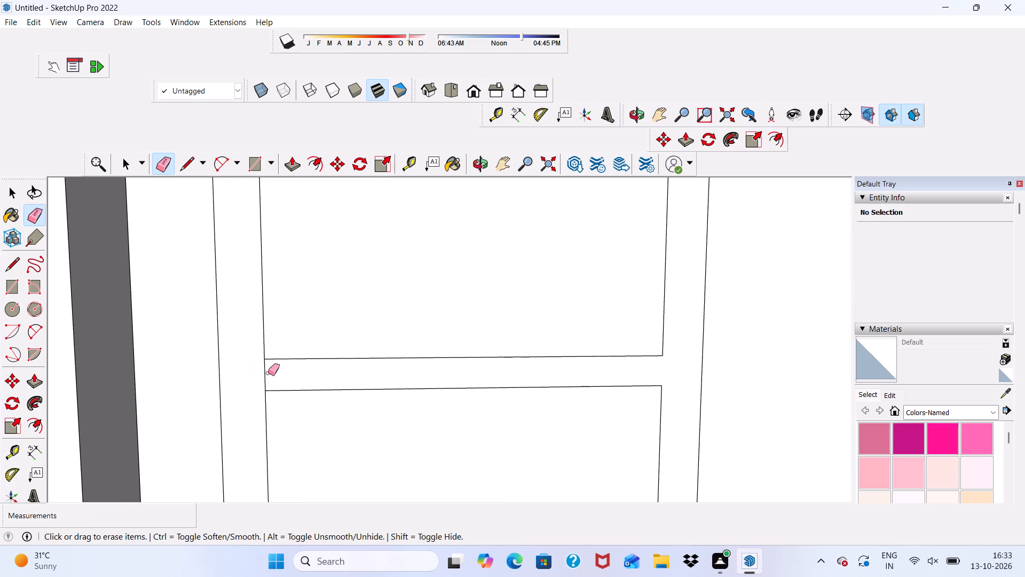
pyautogui.moveTo(267, 373); pyautogui.dragTo(262, 375)
pyautogui.scroll(-16, 287, 363)
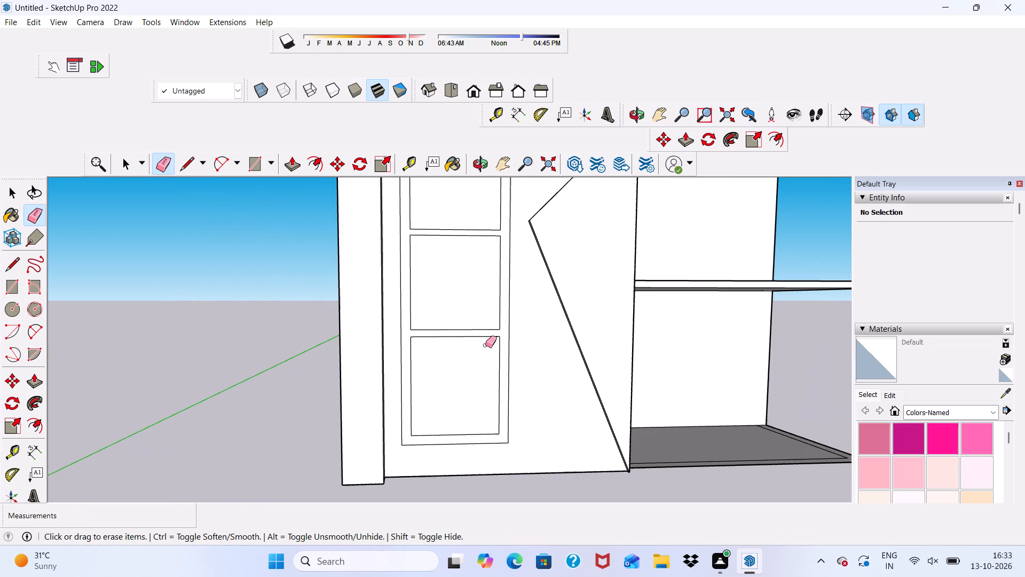
pyautogui.press('space')
# Push/Pull the window frame and crossbar face outward by 6".
pyautogui.scroll(6, 394, 273)
pyautogui.click(412, 292)
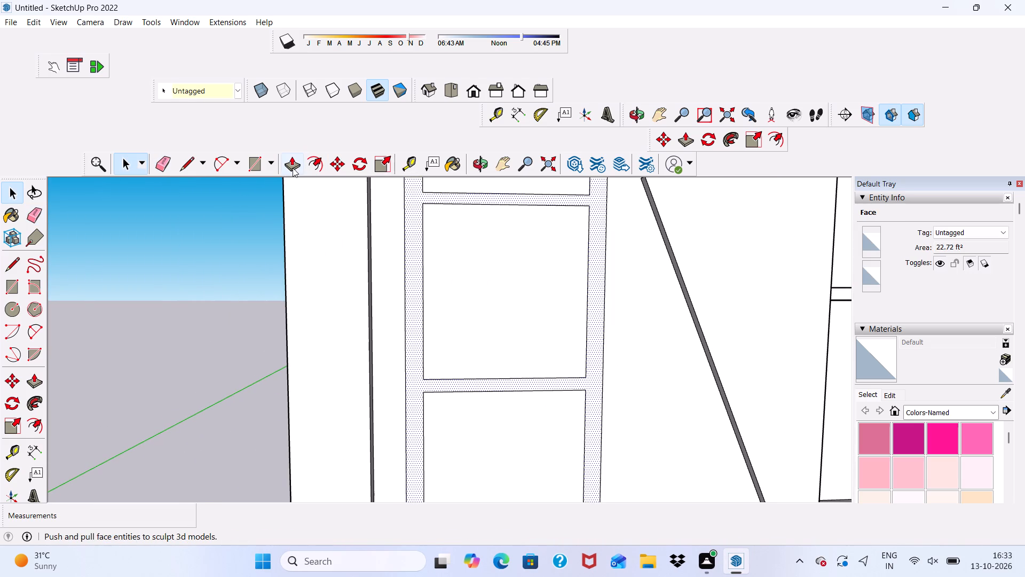
pyautogui.click(293, 168)
pyautogui.click(416, 278)
pyautogui.scroll(-4, 427, 268)
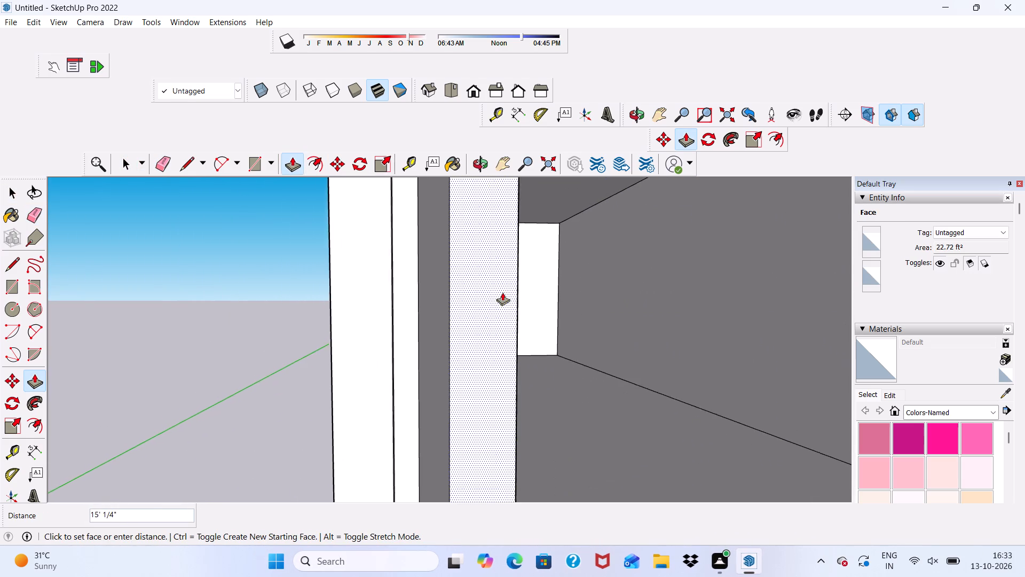
pyautogui.scroll(-1, 502, 292)
pyautogui.moveTo(502, 292); pyautogui.dragTo(467, 295, button='middle')
pyautogui.scroll(-5, 482, 306)
pyautogui.scroll(-5, 543, 293)
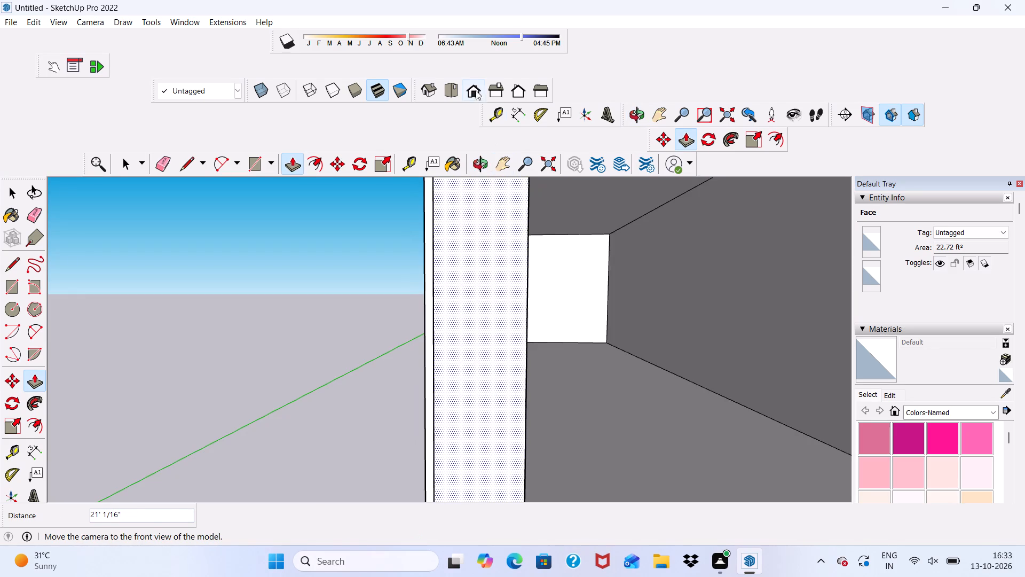
pyautogui.click(473, 87)
pyautogui.scroll(-5, 599, 289)
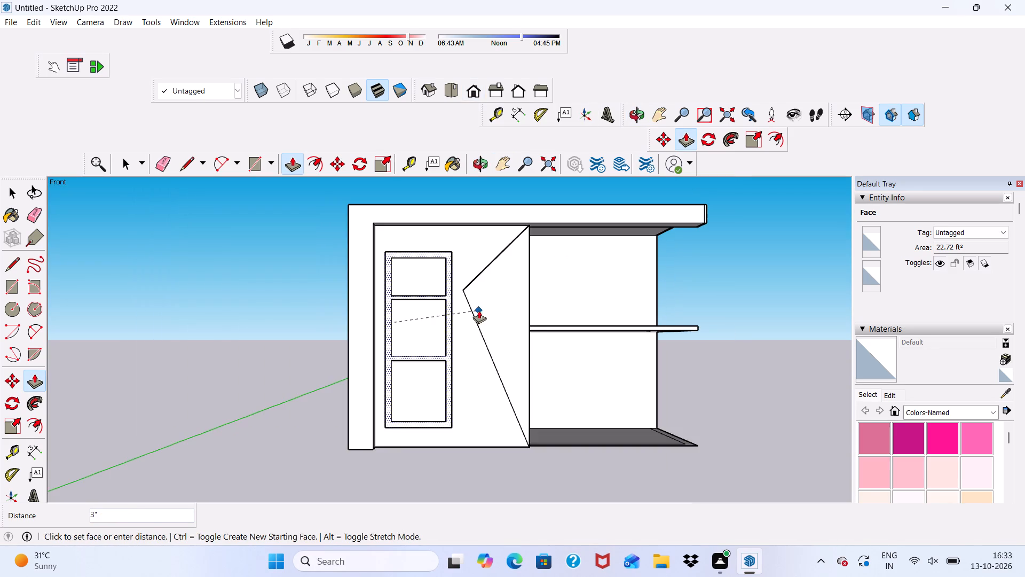
pyautogui.scroll(4, 432, 321)
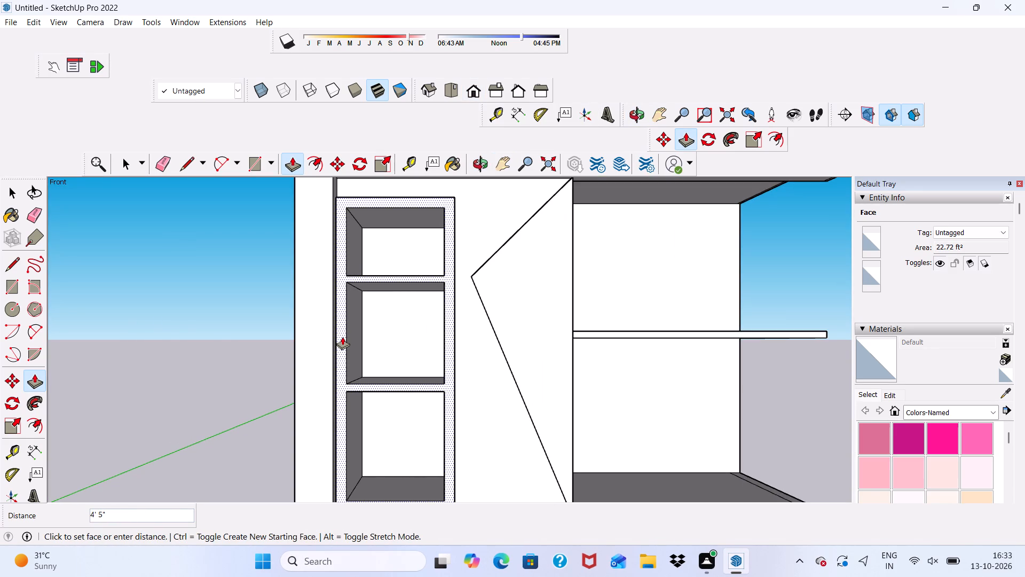
pyautogui.write('6"')
pyautogui.press('Return')
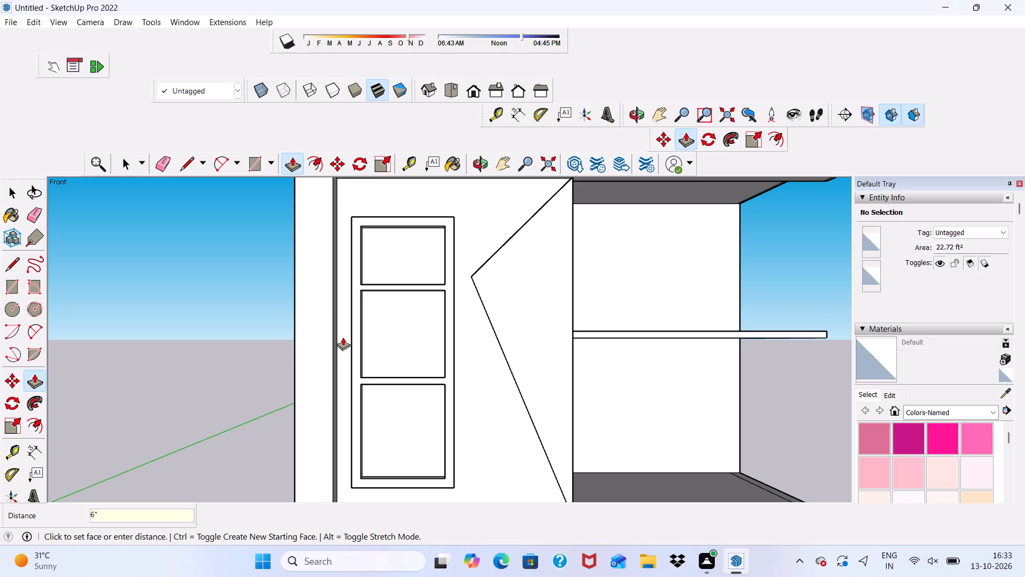
pyautogui.moveTo(431, 353); pyautogui.dragTo(478, 333, button='middle')
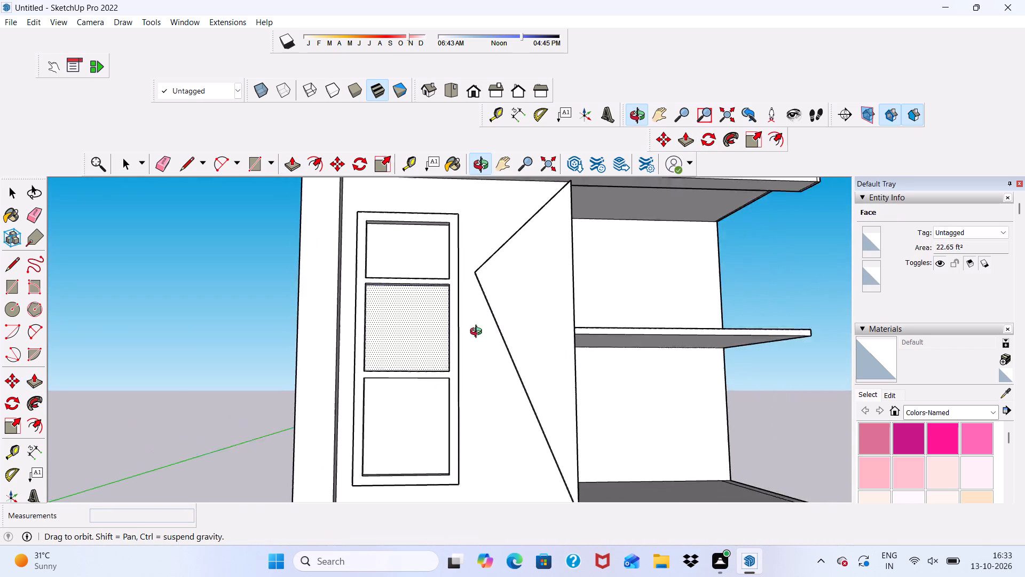
pyautogui.moveTo(478, 333); pyautogui.dragTo(492, 333, button='middle')
pyautogui.press('space')
# Draw three circles with radii of about 9", 6" and 9" on the upper part of the triangular panel.
pyautogui.scroll(-4, 543, 345)
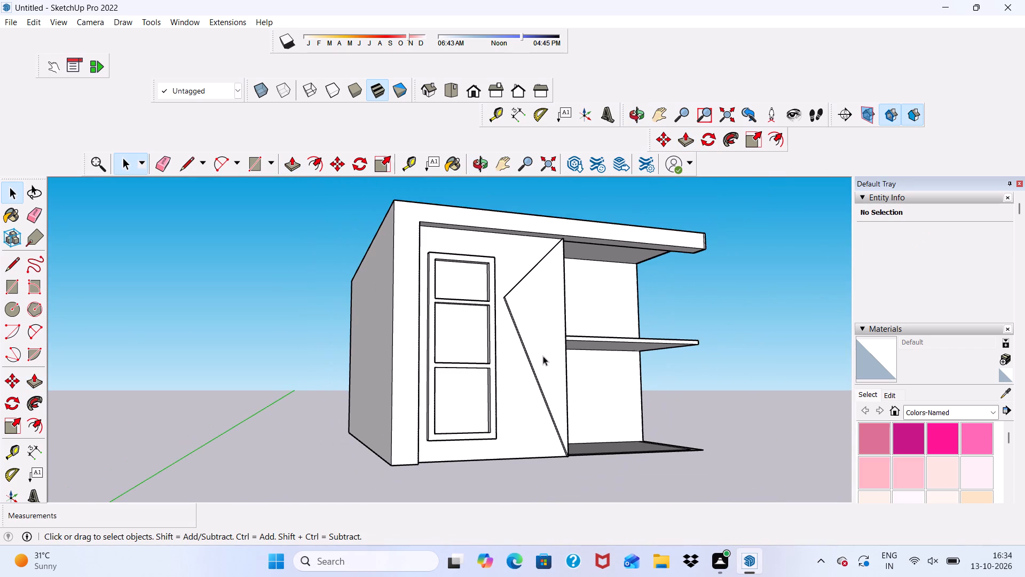
pyautogui.scroll(6, 540, 326)
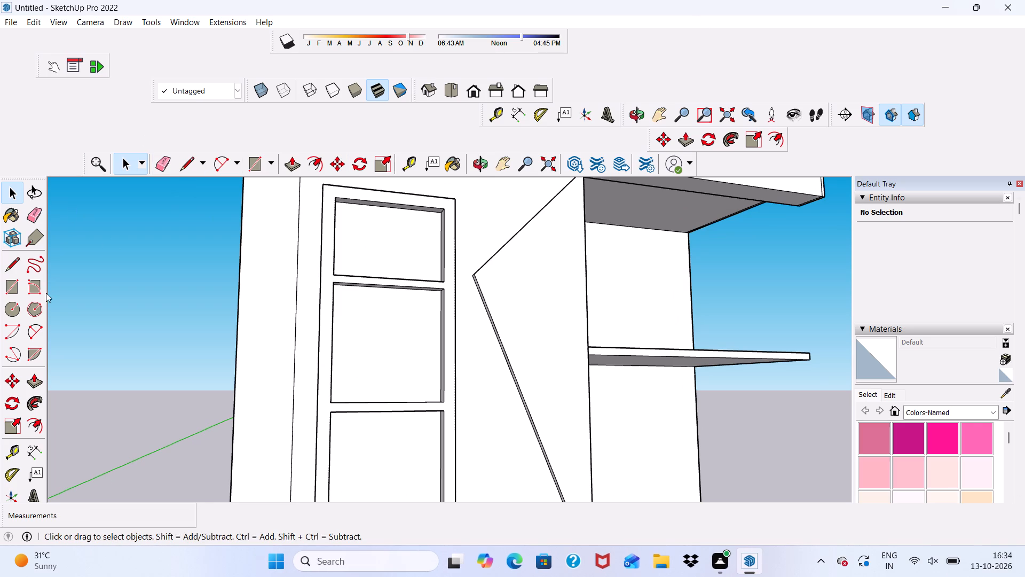
pyautogui.click(13, 313)
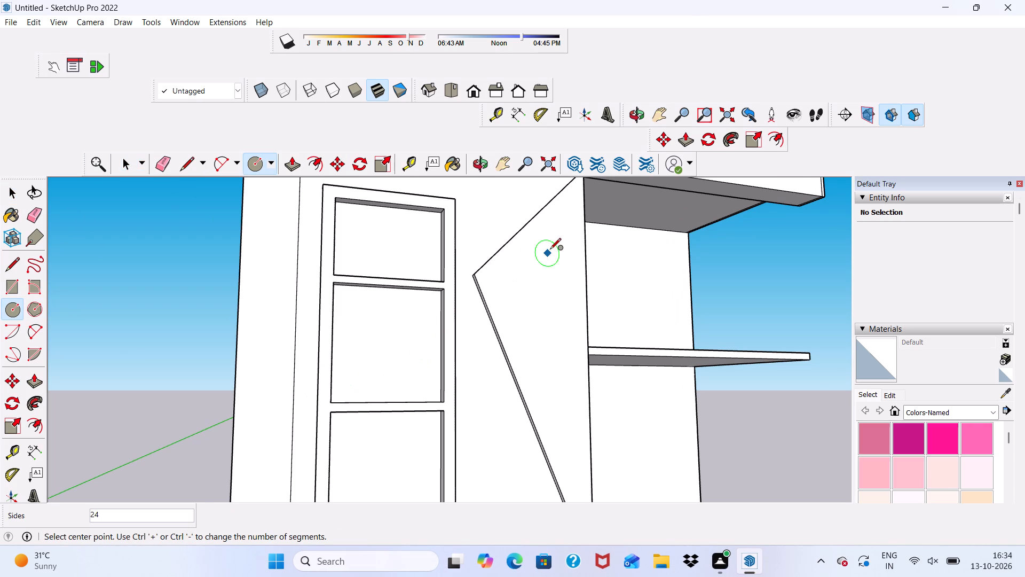
pyautogui.scroll(5, 545, 239)
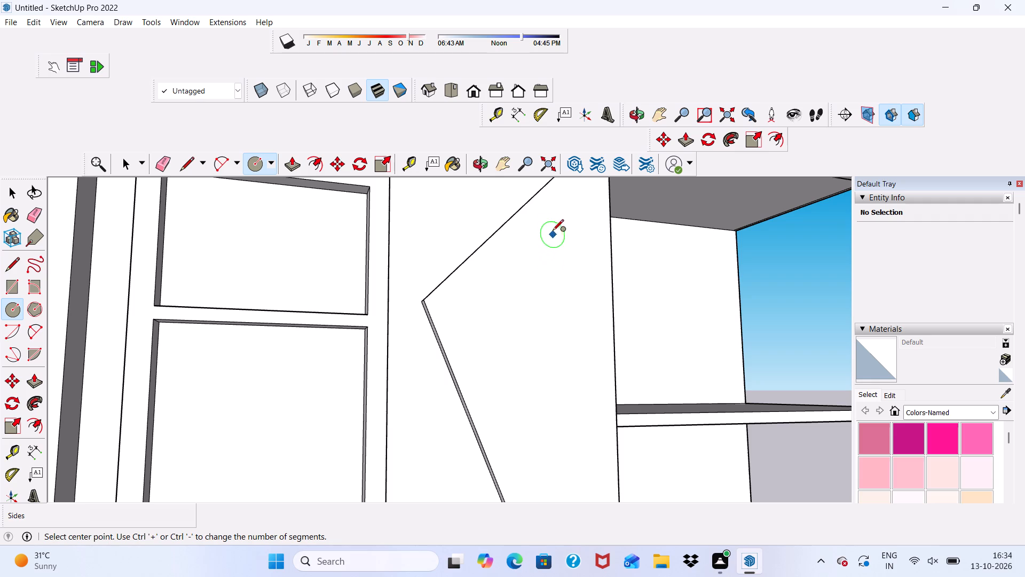
pyautogui.scroll(-2, 570, 220)
pyautogui.scroll(-2, 582, 274)
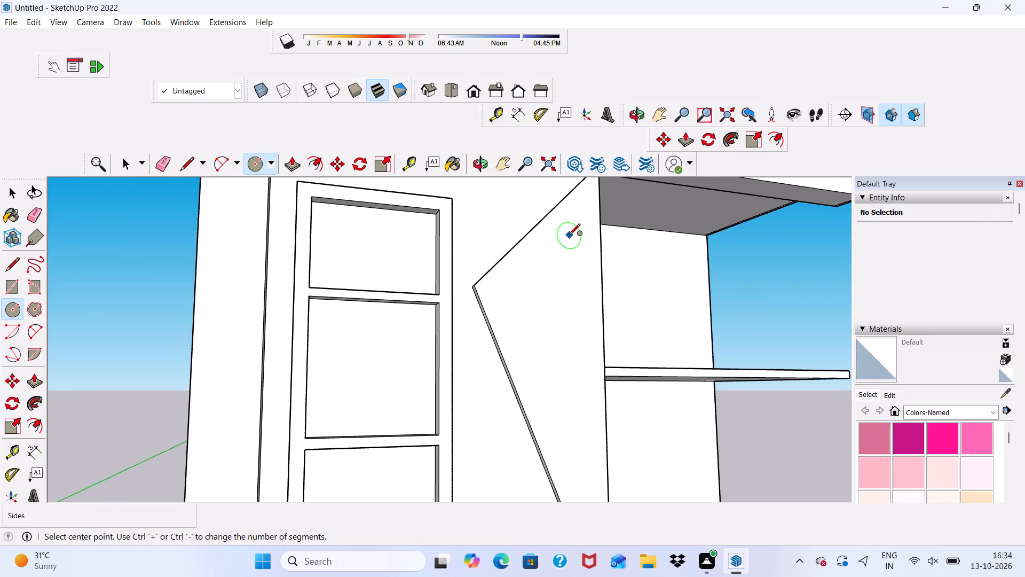
pyautogui.click(568, 236)
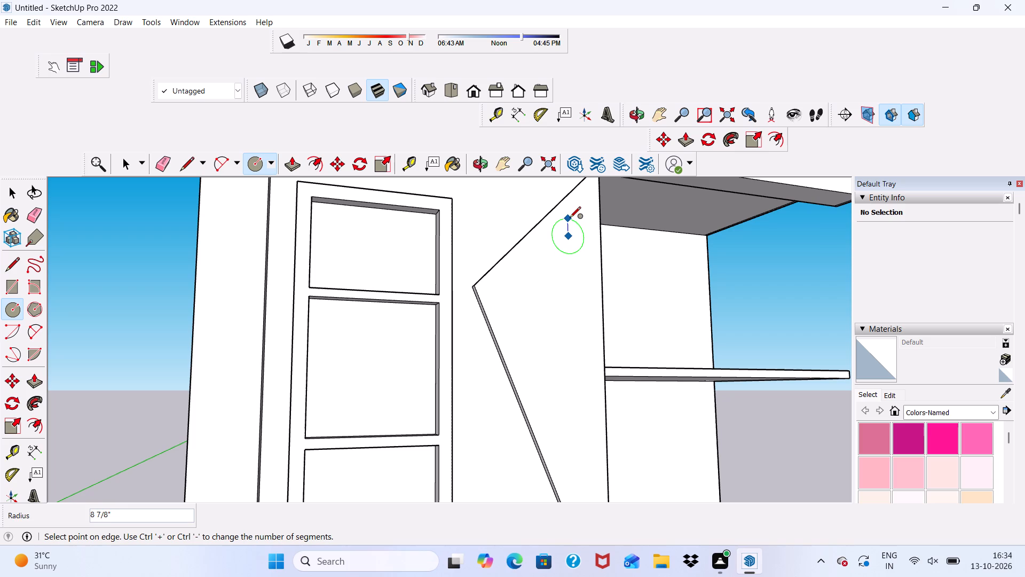
pyautogui.click(570, 219)
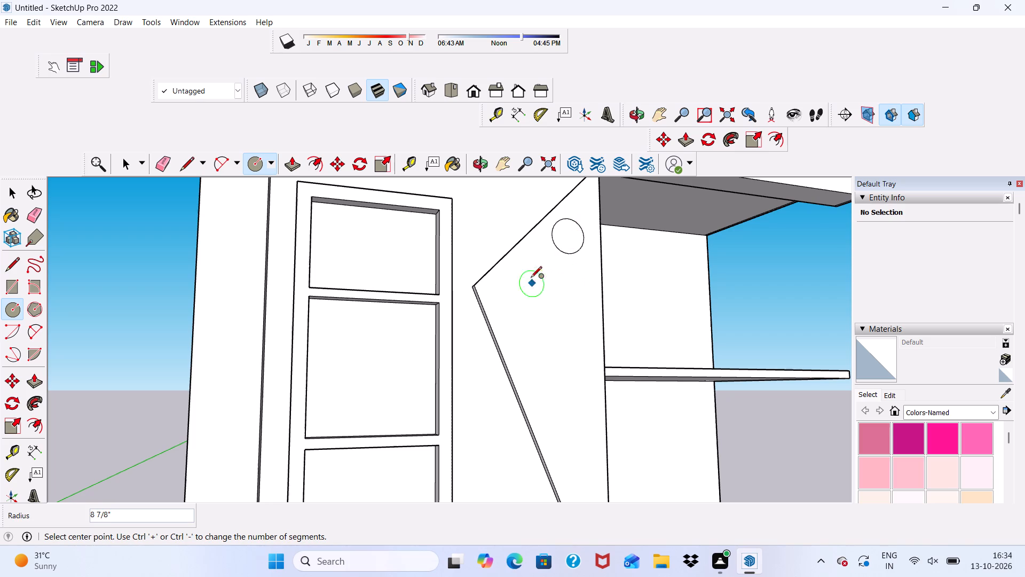
pyautogui.click(530, 268)
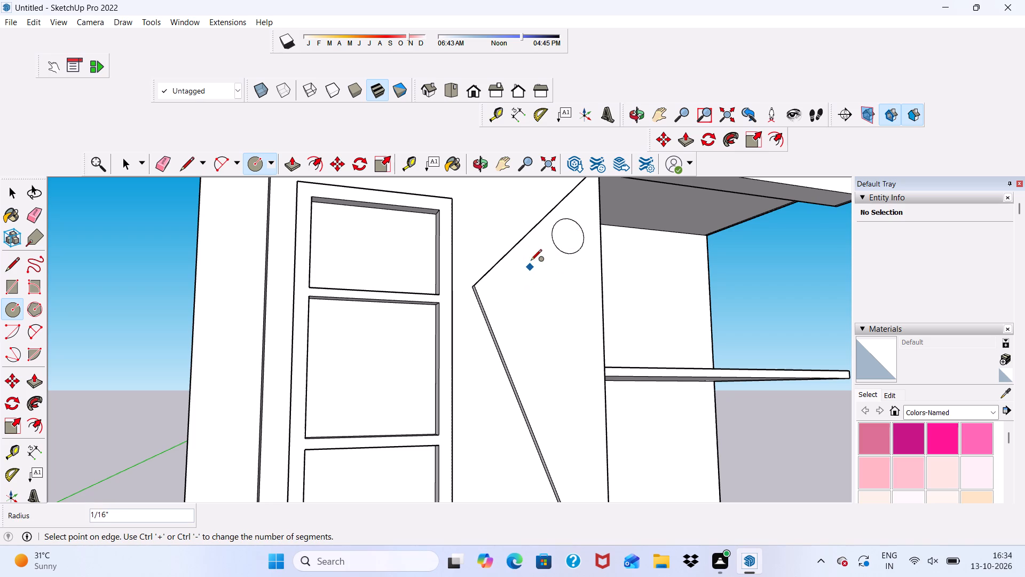
pyautogui.click(532, 255)
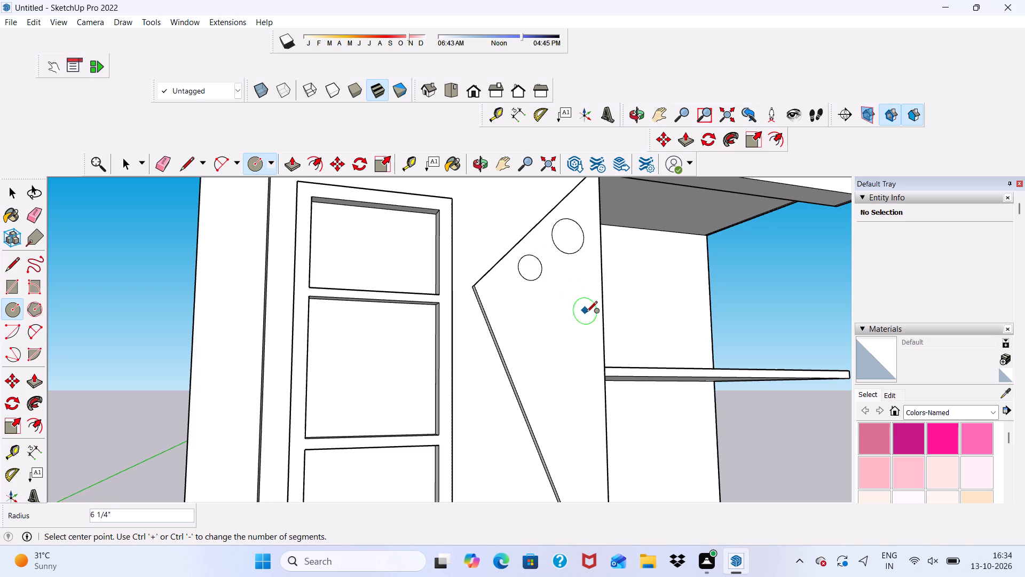
pyautogui.click(572, 288)
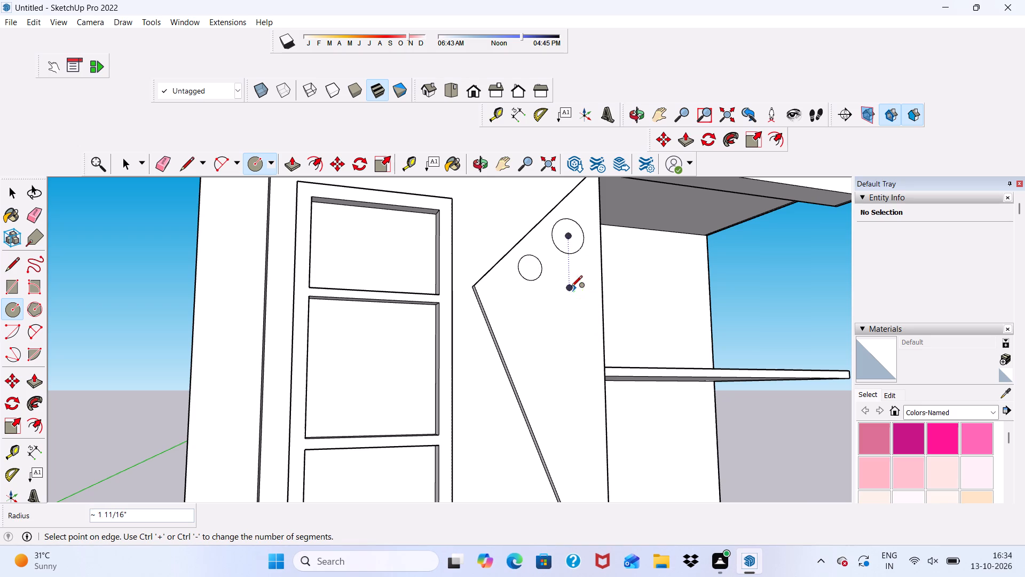
pyautogui.click(573, 272)
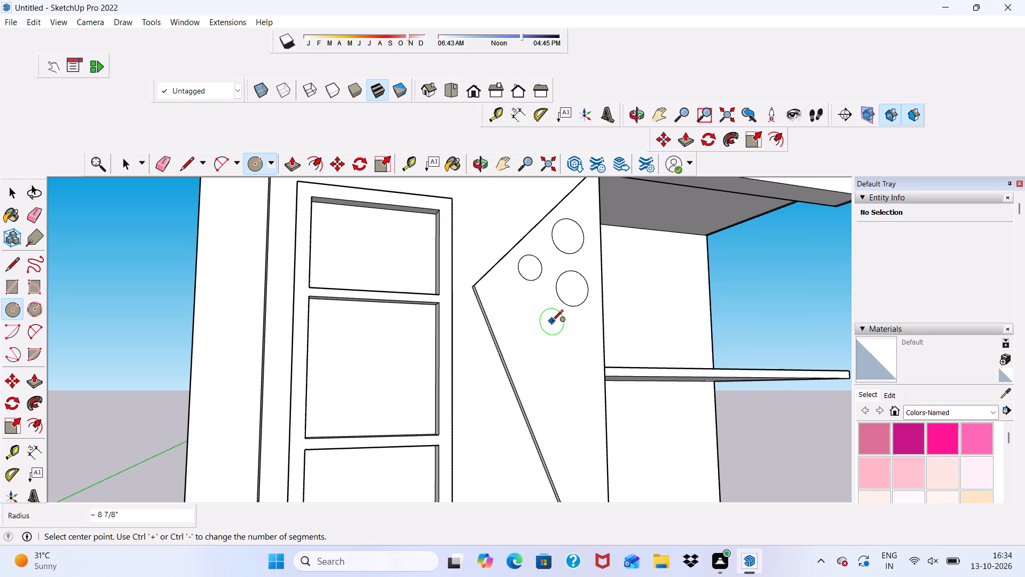
# Draw three smaller circles, each with a radius of about 4", below the larger ones on the triangular panel.
pyautogui.scroll(2, 549, 312)
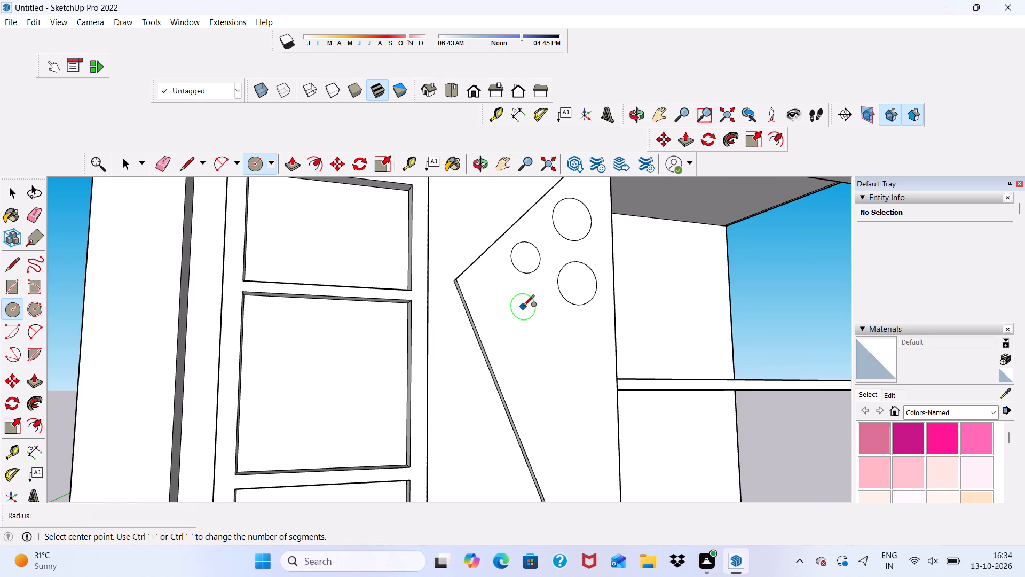
pyautogui.click(523, 307)
pyautogui.click(522, 296)
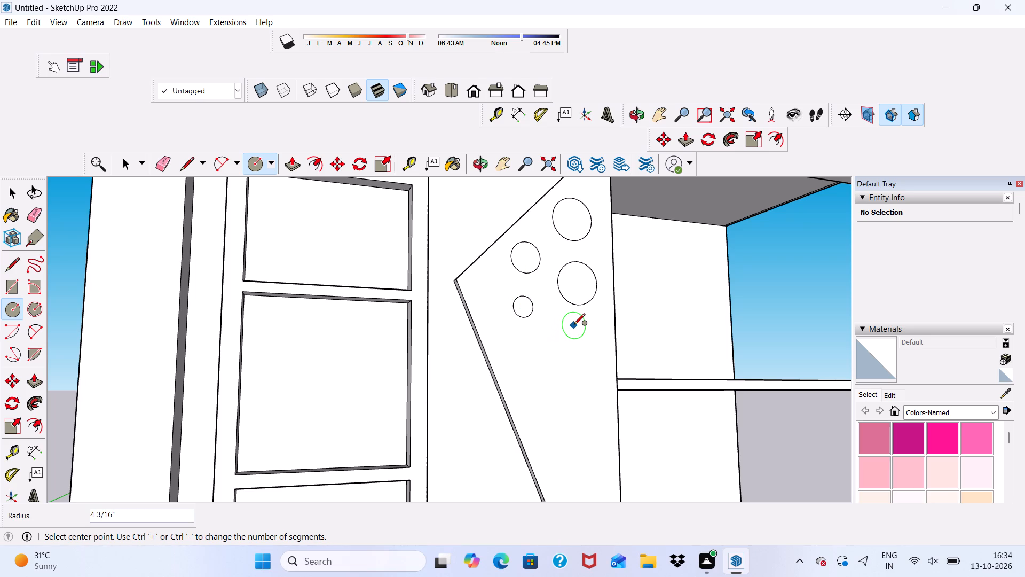
pyautogui.click(571, 327)
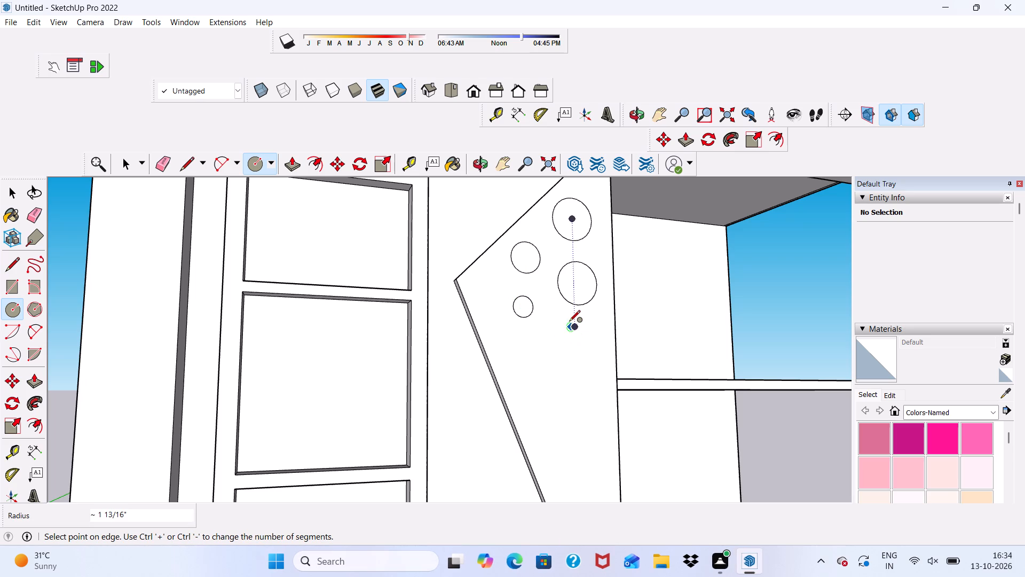
pyautogui.click(567, 317)
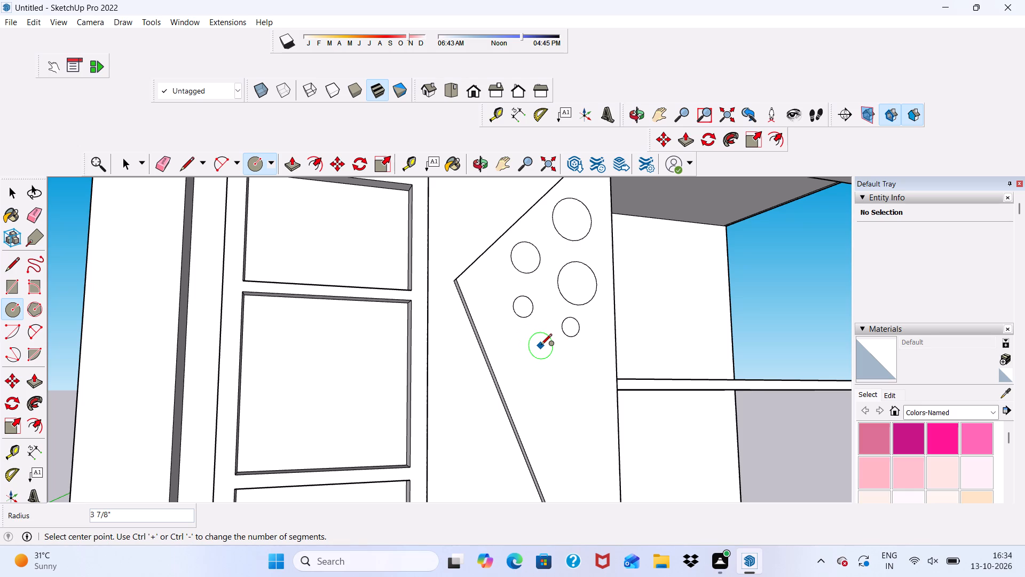
pyautogui.click(538, 346)
pyautogui.click(537, 334)
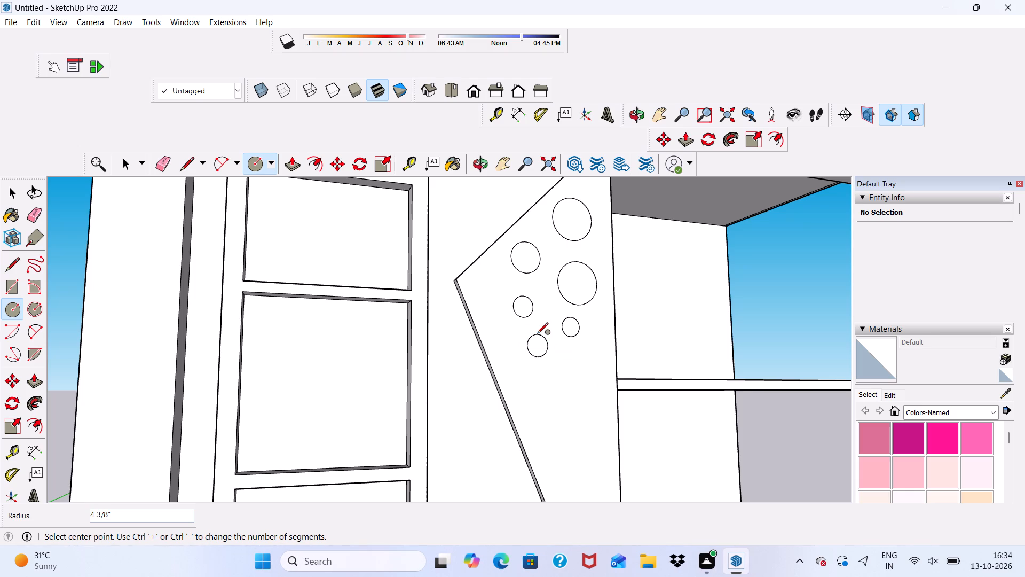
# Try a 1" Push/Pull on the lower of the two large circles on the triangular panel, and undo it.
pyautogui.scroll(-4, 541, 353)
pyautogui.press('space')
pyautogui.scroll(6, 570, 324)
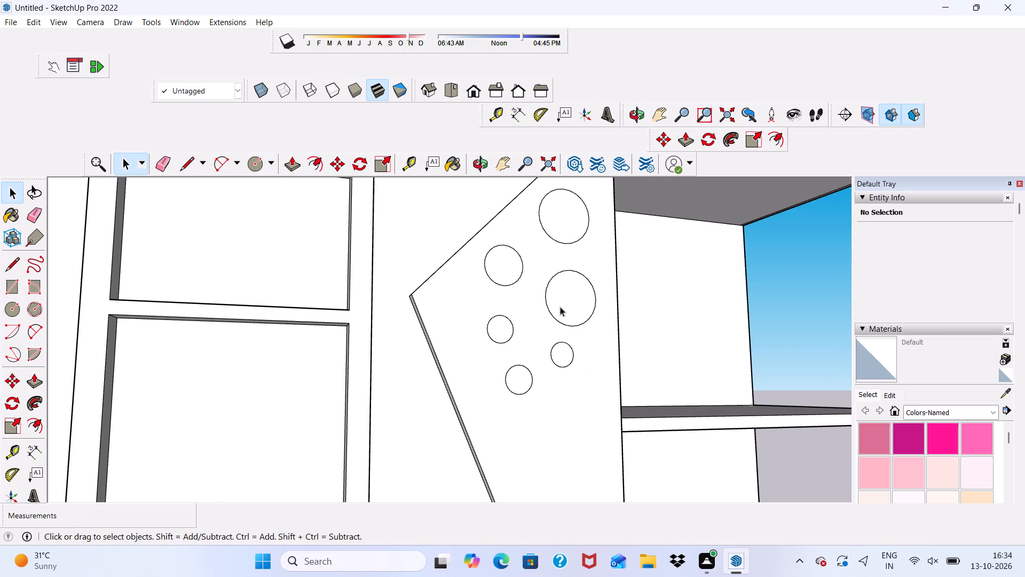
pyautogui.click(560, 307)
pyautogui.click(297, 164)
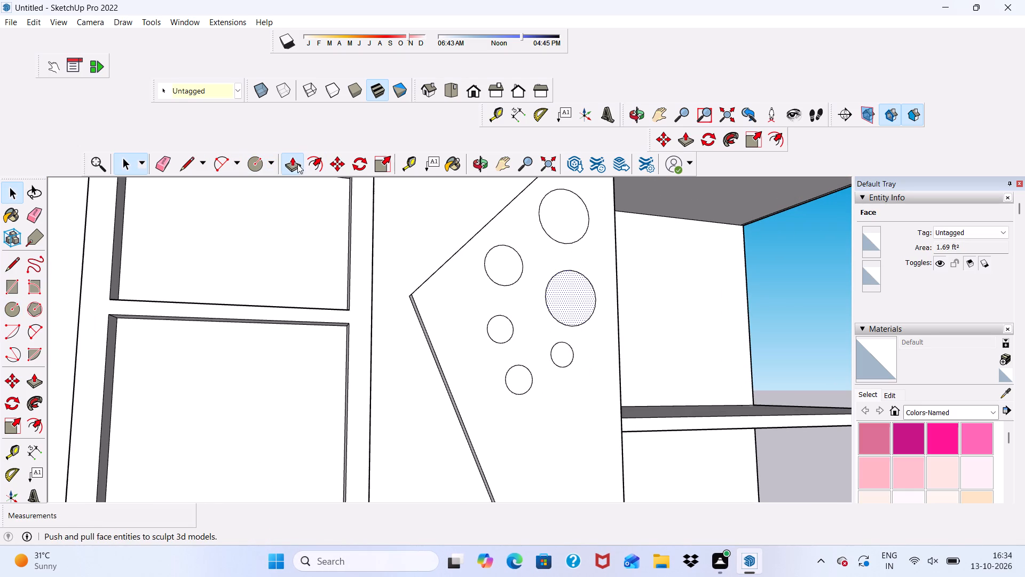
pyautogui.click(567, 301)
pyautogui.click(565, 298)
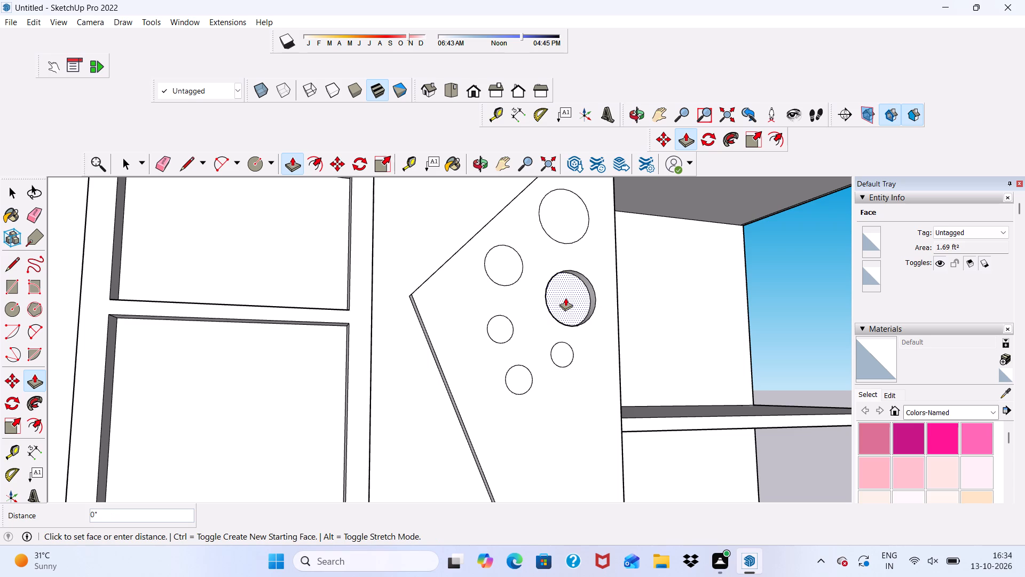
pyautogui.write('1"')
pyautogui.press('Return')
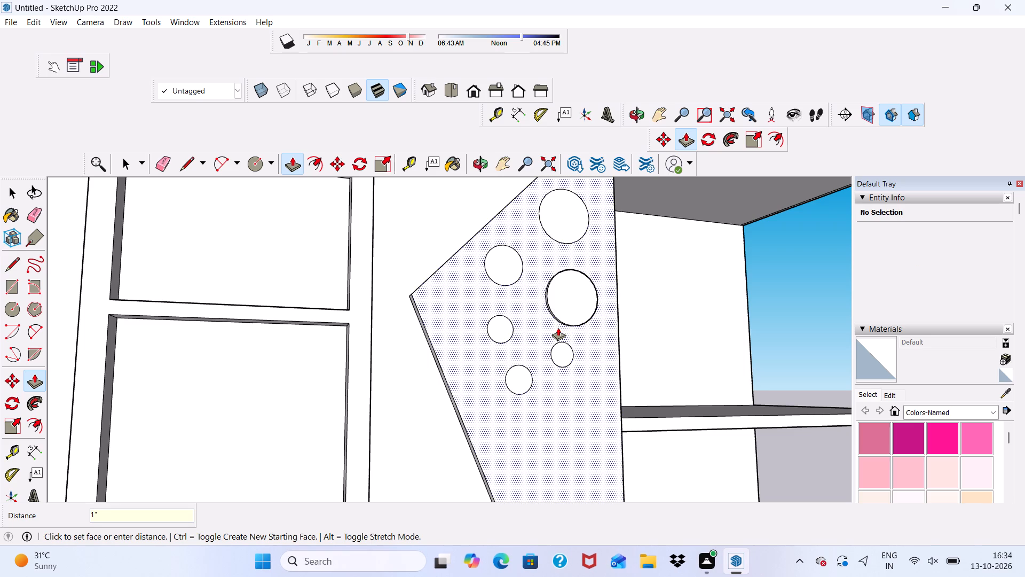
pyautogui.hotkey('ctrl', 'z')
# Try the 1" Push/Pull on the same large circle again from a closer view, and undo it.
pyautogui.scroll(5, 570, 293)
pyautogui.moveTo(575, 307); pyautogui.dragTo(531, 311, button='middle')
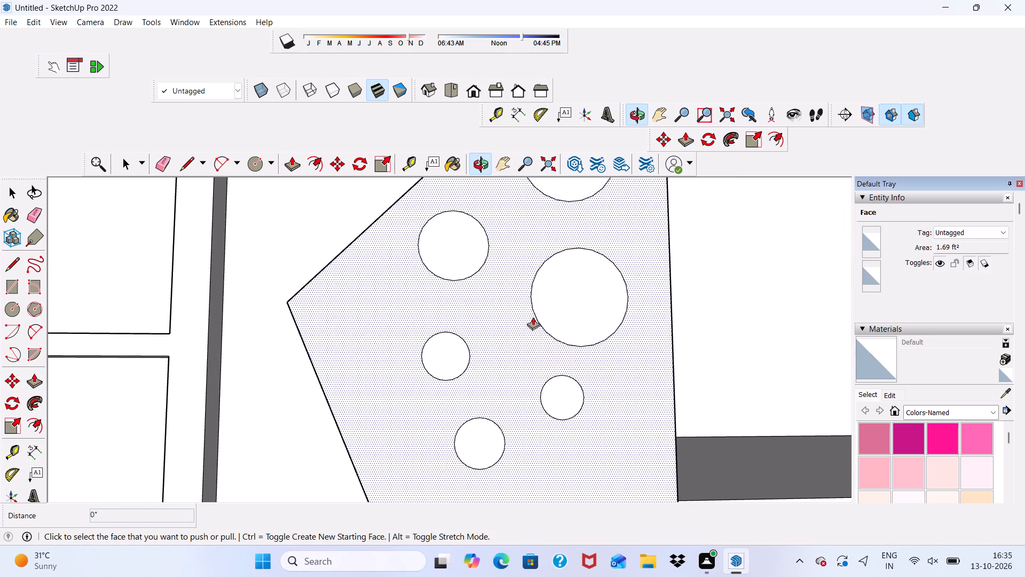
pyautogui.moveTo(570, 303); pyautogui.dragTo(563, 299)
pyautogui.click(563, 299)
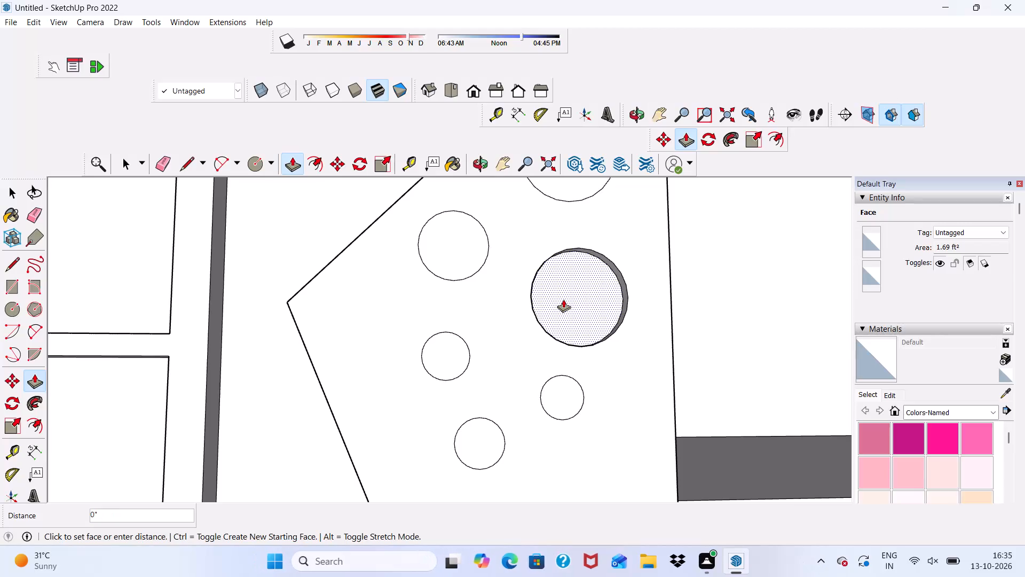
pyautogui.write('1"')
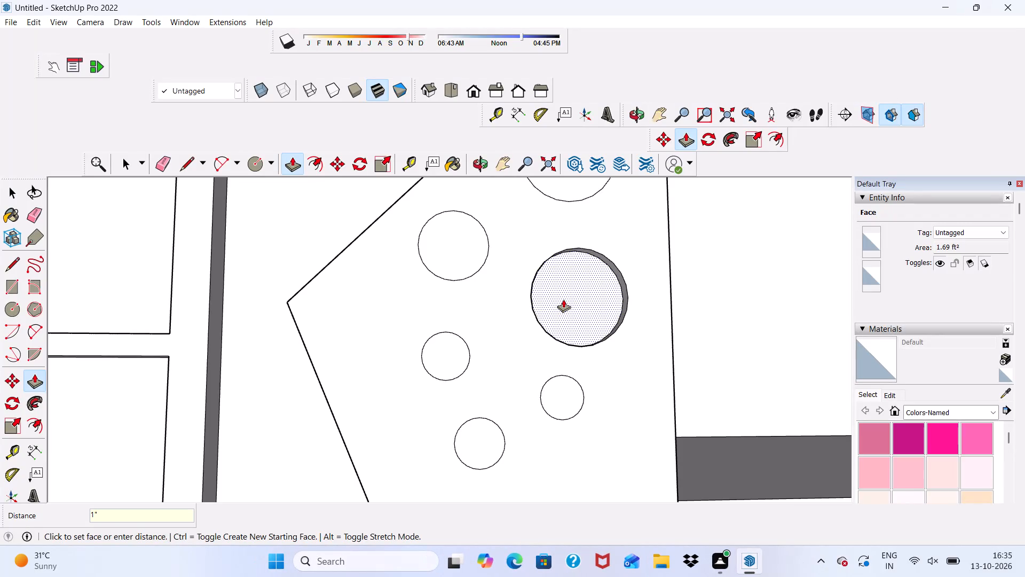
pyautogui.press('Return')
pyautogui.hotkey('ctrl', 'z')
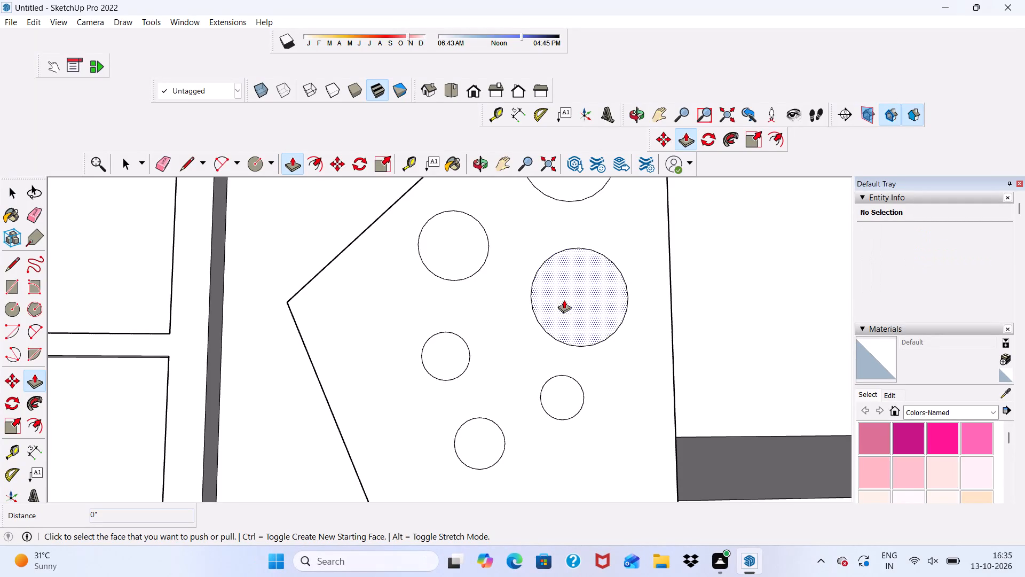
# Push the lower large circle into the triangular panel by about 2 1/8".
pyautogui.moveTo(564, 300); pyautogui.dragTo(558, 299)
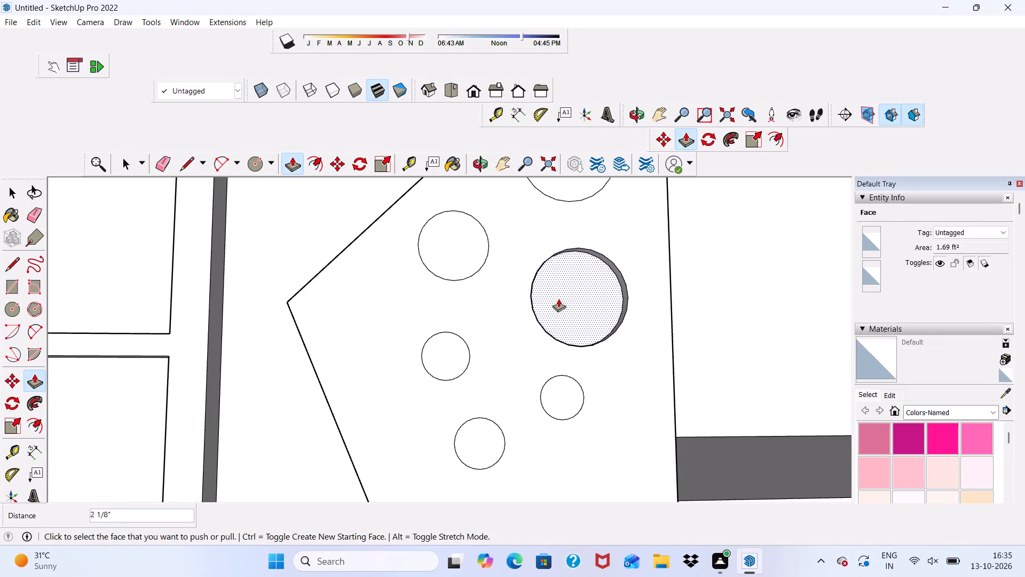
# Push the three small circles into the triangular panel by about 7/8", 1 1/4" and 1 1/16".
pyautogui.moveTo(549, 396); pyautogui.dragTo(550, 396)
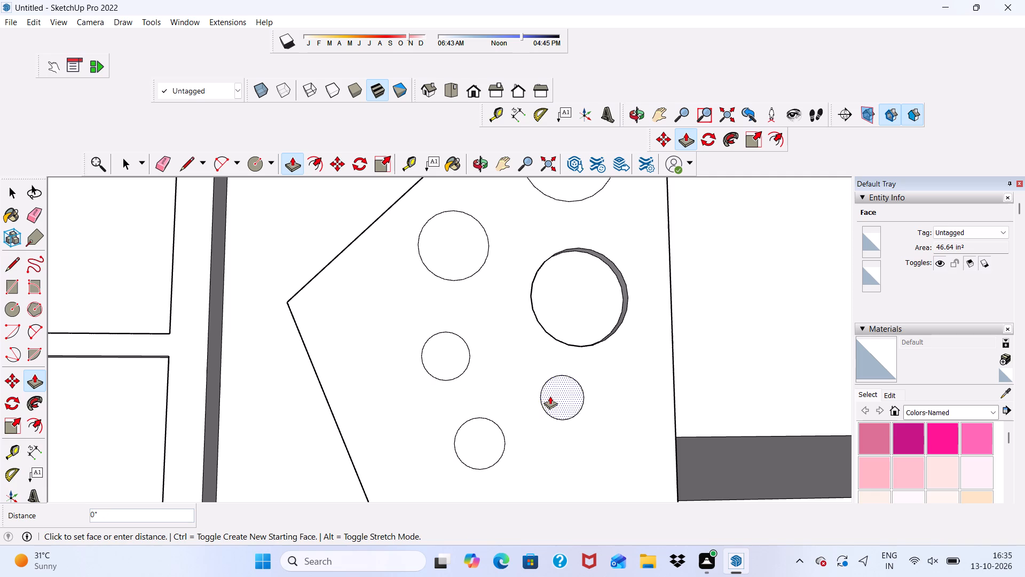
pyautogui.moveTo(550, 396); pyautogui.dragTo(545, 401)
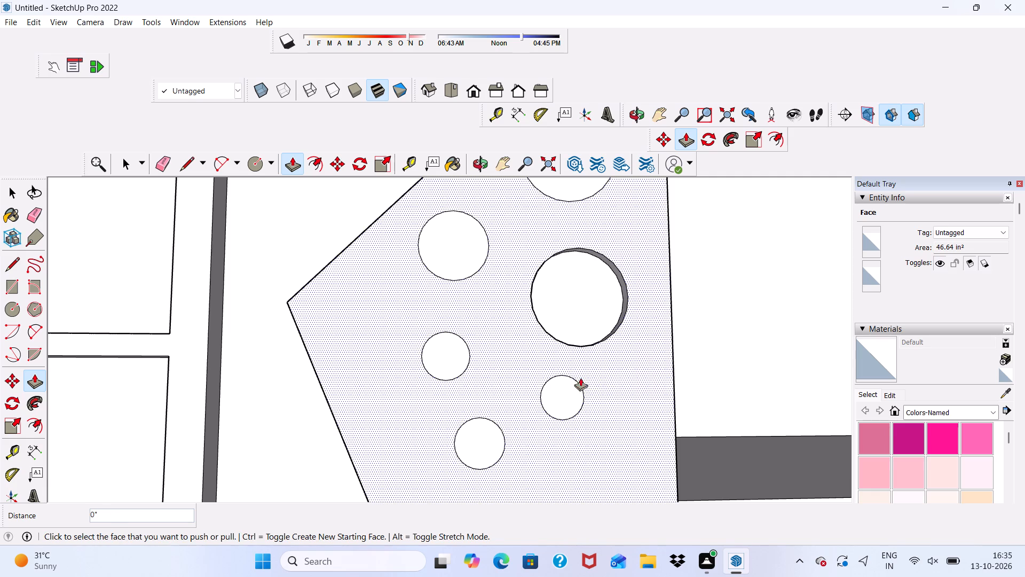
pyautogui.moveTo(580, 397); pyautogui.dragTo(409, 446, button='middle')
pyautogui.scroll(6, 505, 435)
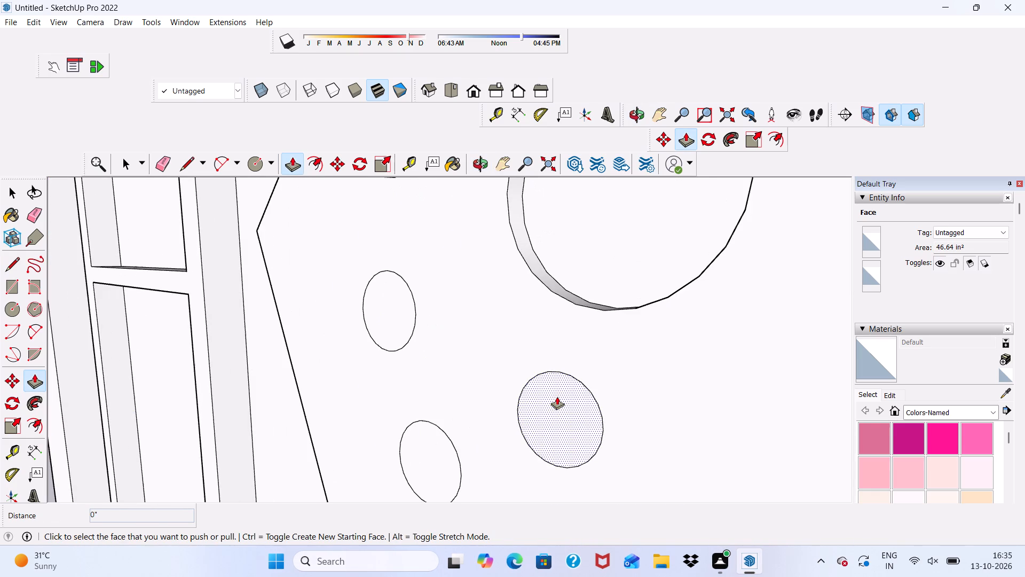
pyautogui.moveTo(555, 397); pyautogui.dragTo(560, 394)
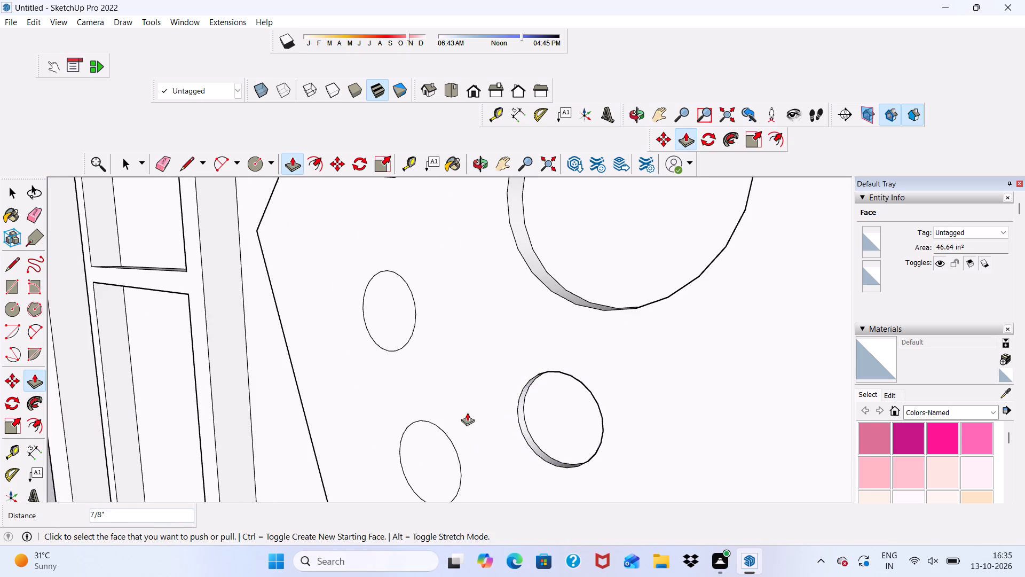
pyautogui.moveTo(421, 452); pyautogui.dragTo(429, 447)
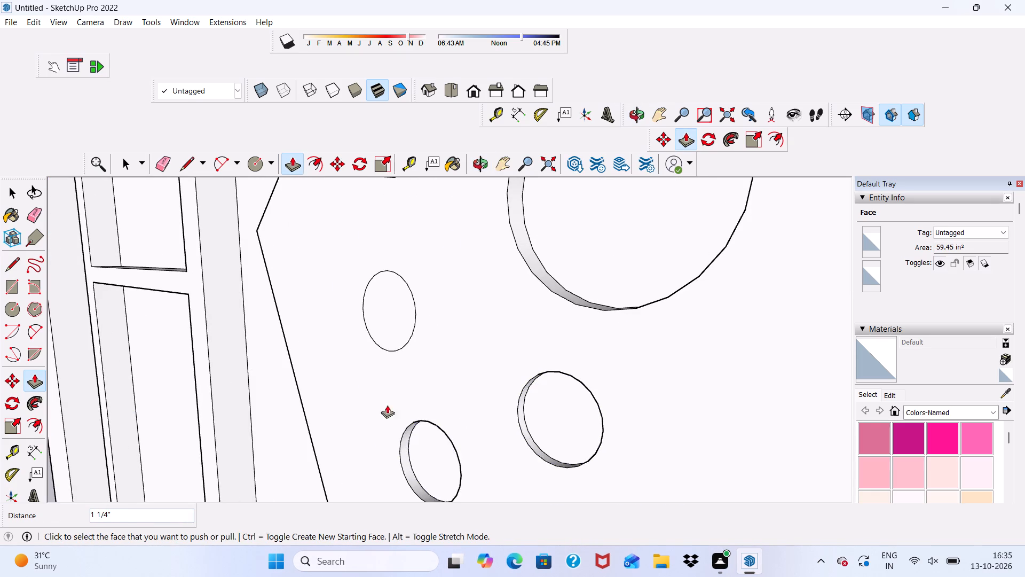
pyautogui.scroll(-6, 400, 403)
pyautogui.moveTo(546, 416); pyautogui.dragTo(586, 408, button='middle')
pyautogui.click(416, 342)
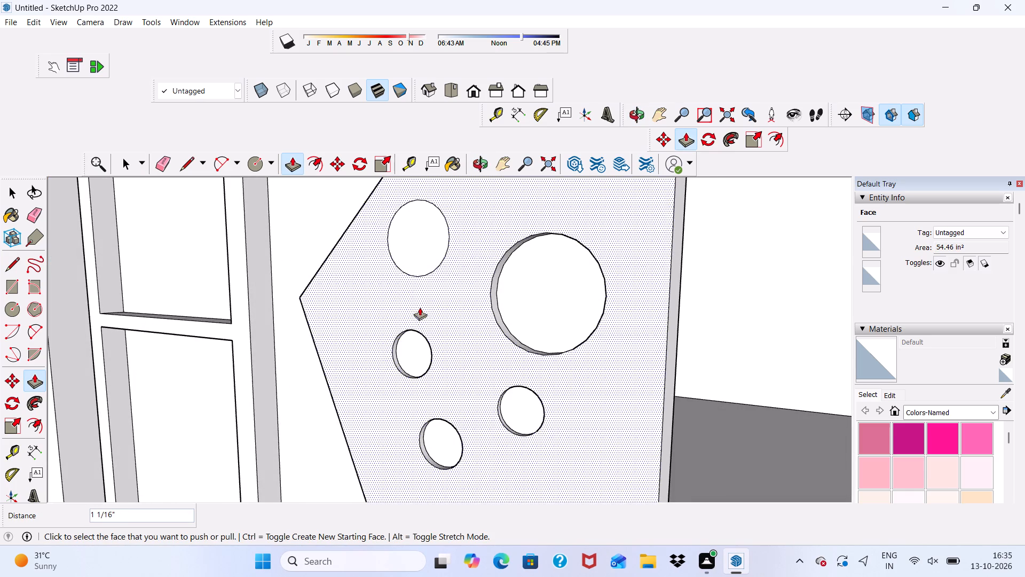
# Push the medium circle into the triangular panel by about 1 7/8" and the topmost large circle by about 2 3/4".
pyautogui.moveTo(425, 233); pyautogui.dragTo(431, 234)
pyautogui.scroll(-3, 374, 279)
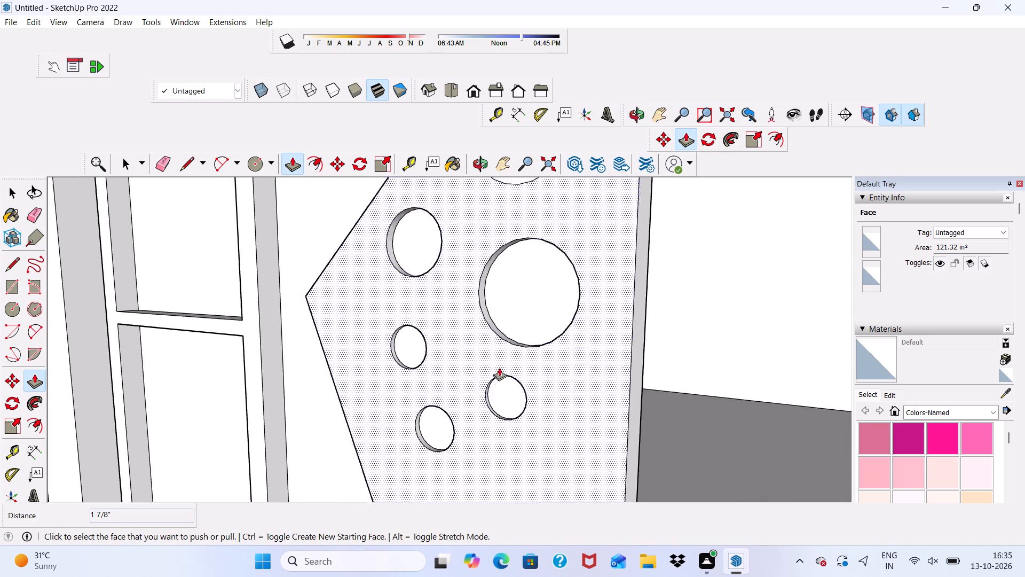
pyautogui.scroll(-8, 499, 368)
pyautogui.scroll(1, 509, 258)
pyautogui.click(477, 245)
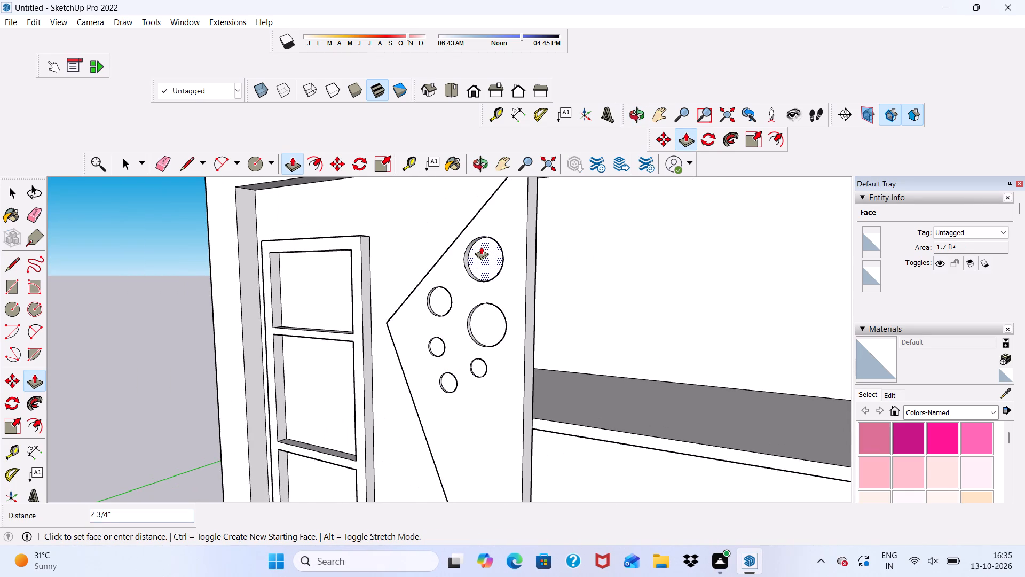
pyautogui.scroll(-9, 471, 312)
pyautogui.moveTo(521, 306); pyautogui.dragTo(580, 271, button='middle')
pyautogui.press('space')
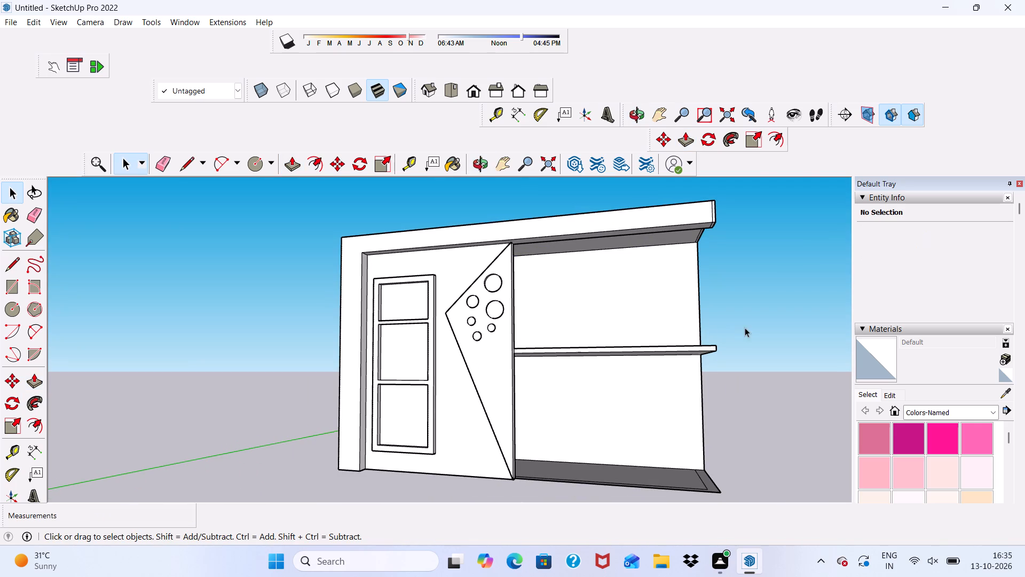
# Examine the circular recesses, window frame and front border of the building from several angles.
pyautogui.scroll(14, 428, 293)
pyautogui.scroll(1, 530, 311)
pyautogui.moveTo(534, 313); pyautogui.dragTo(668, 408, button='middle')
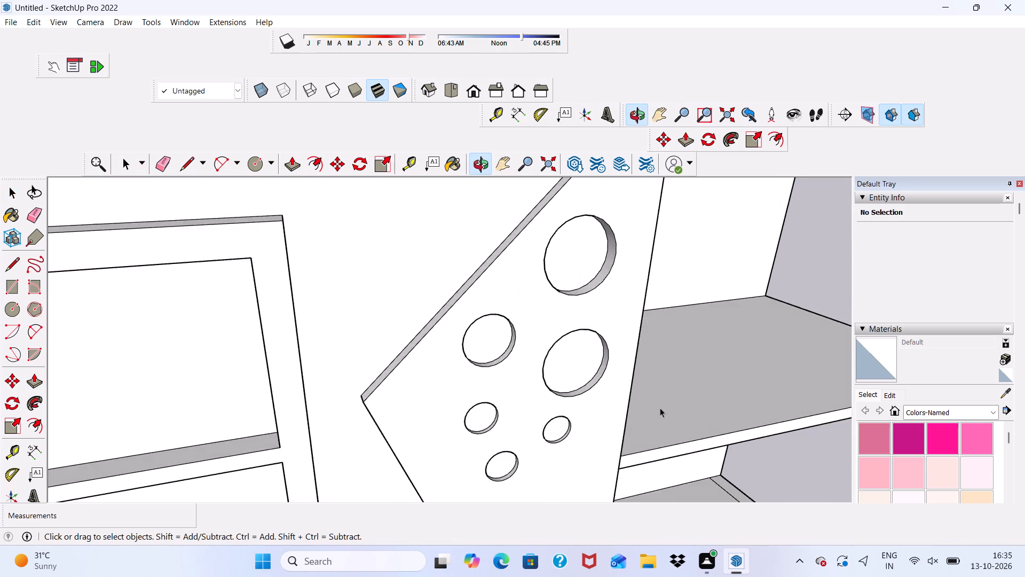
pyautogui.scroll(1, 632, 387)
pyautogui.scroll(-12, 528, 326)
pyautogui.moveTo(557, 387); pyautogui.dragTo(680, 385, button='middle')
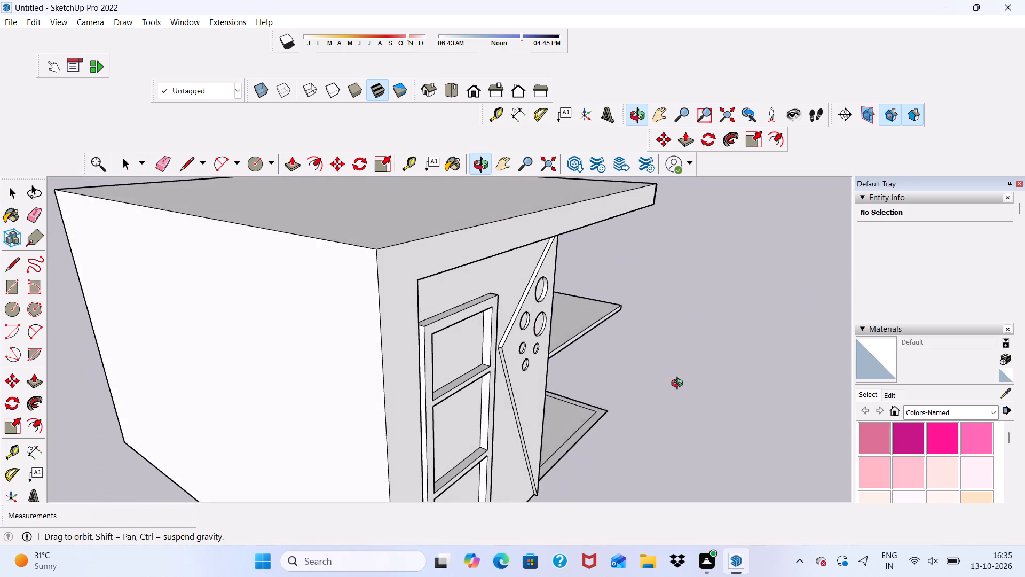
pyautogui.moveTo(680, 385); pyautogui.dragTo(501, 322, button='middle')
pyautogui.press('space')
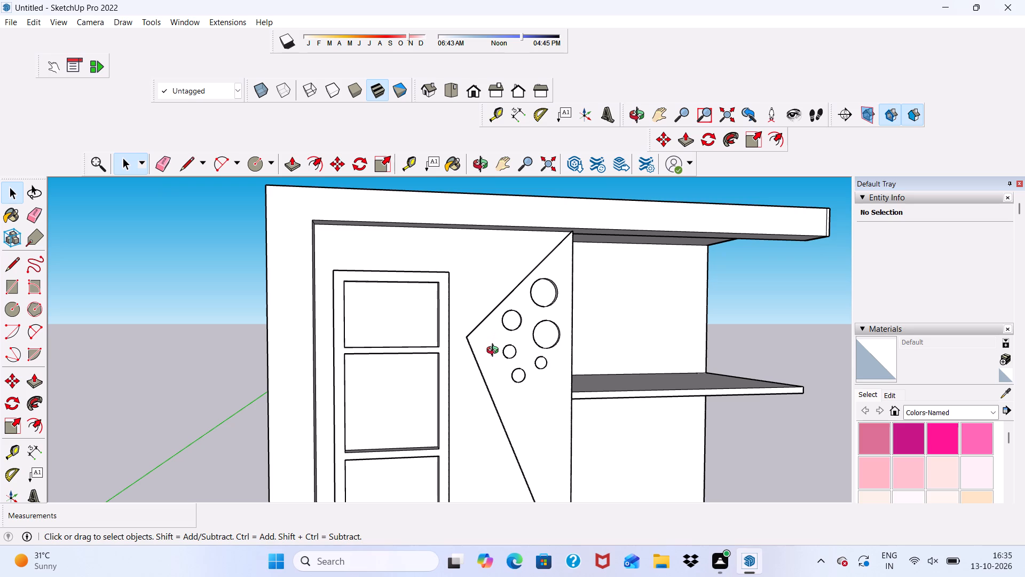
pyautogui.scroll(-1, 626, 373)
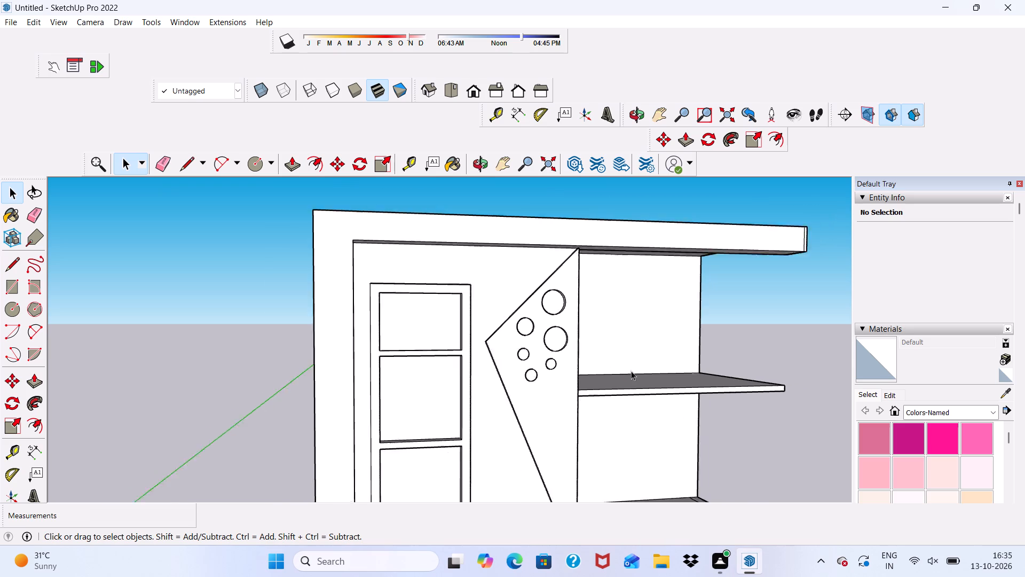
pyautogui.scroll(-1, 631, 371)
pyautogui.moveTo(671, 410); pyautogui.dragTo(665, 334, button='middle')
pyautogui.scroll(1, 682, 337)
pyautogui.scroll(-5, 658, 334)
pyautogui.moveTo(651, 404); pyautogui.dragTo(442, 441, button='middle')
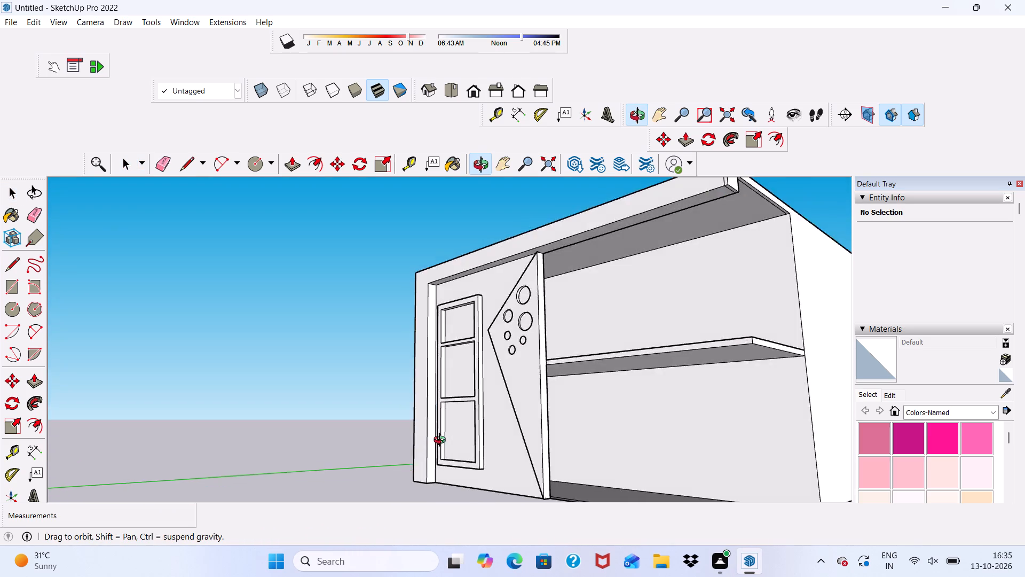
pyautogui.moveTo(442, 441); pyautogui.dragTo(549, 450, button='middle')
pyautogui.scroll(5, 601, 279)
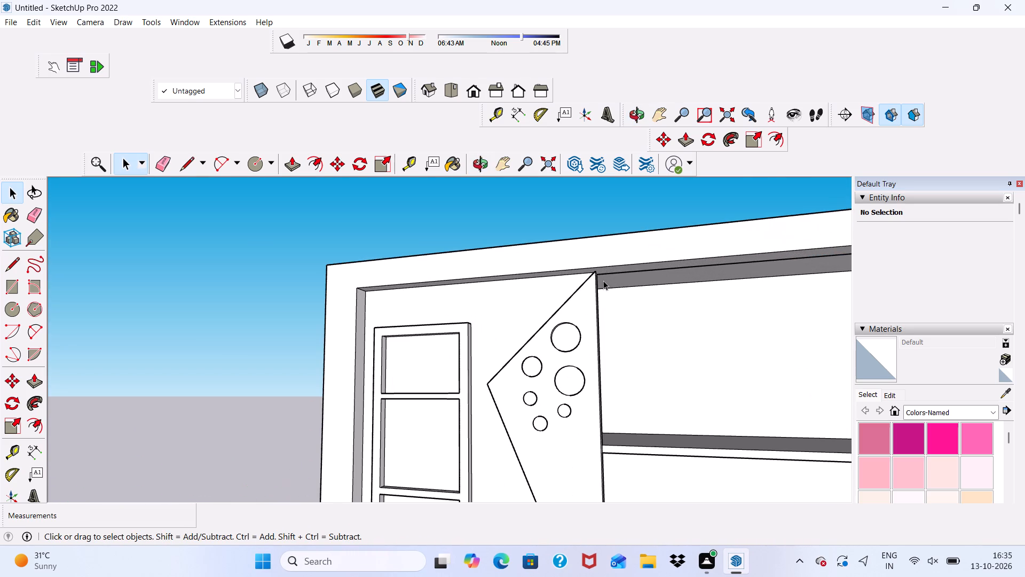
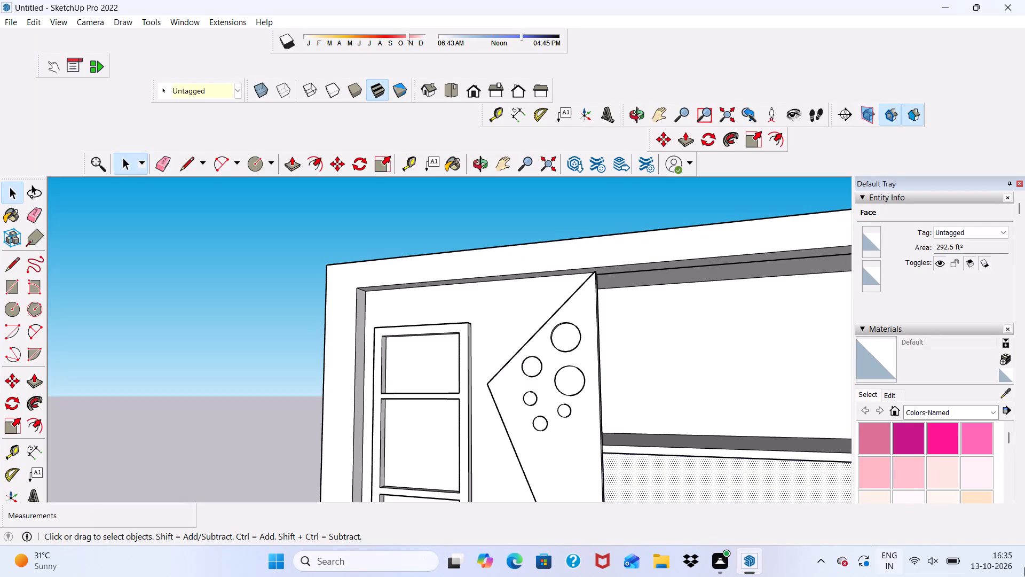
# Examine the building's front facade, framed window and circular recesses from several angles.
pyautogui.scroll(1, 726, 494)
pyautogui.scroll(-4, 630, 298)
pyautogui.moveTo(638, 324); pyautogui.dragTo(773, 320, button='middle')
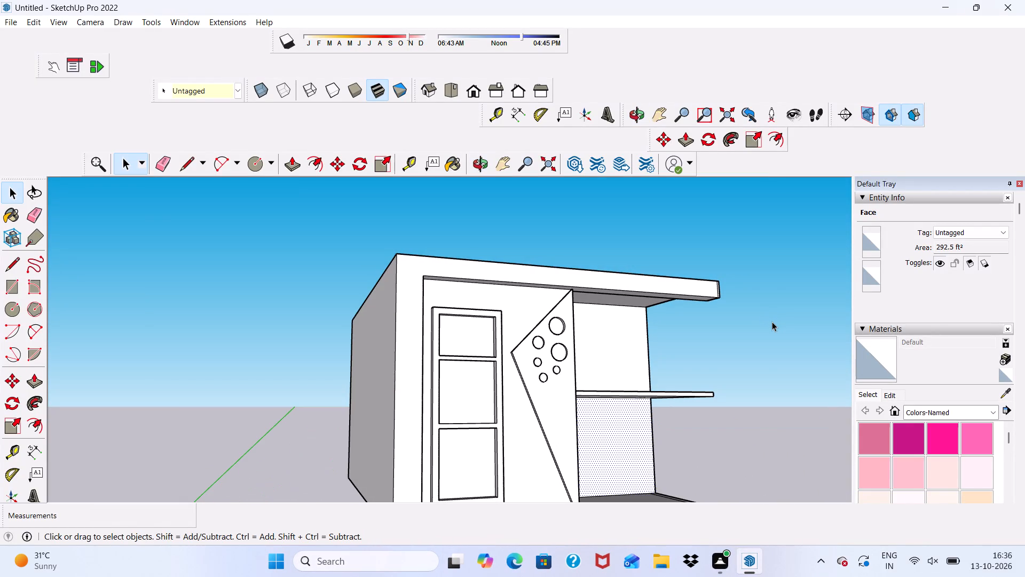
pyautogui.scroll(5, 606, 302)
pyautogui.moveTo(592, 310); pyautogui.dragTo(511, 257, button='middle')
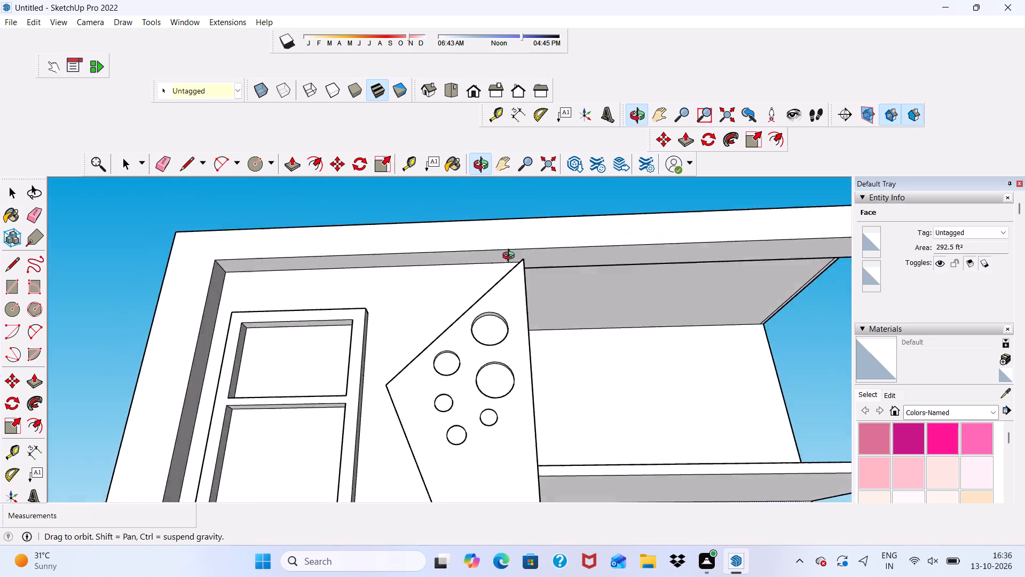
pyautogui.moveTo(511, 257); pyautogui.dragTo(564, 330, button='middle')
pyautogui.scroll(4, 564, 330)
pyautogui.scroll(-7, 555, 323)
pyautogui.scroll(-6, 621, 358)
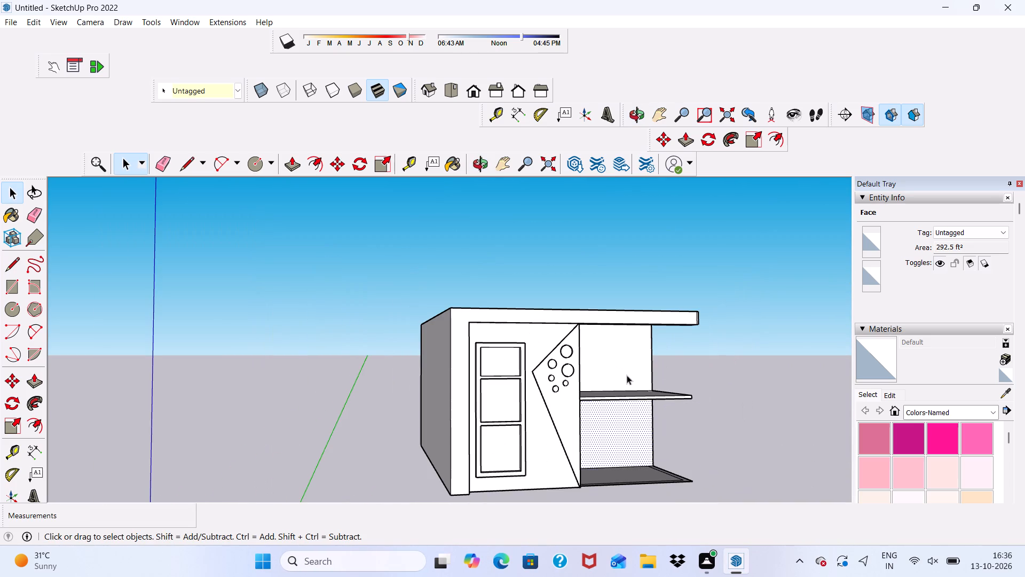
# Erase the extra vertical line near the outer end of the roof's front border.
pyautogui.scroll(1, 626, 376)
pyautogui.click(777, 393)
pyautogui.scroll(15, 716, 274)
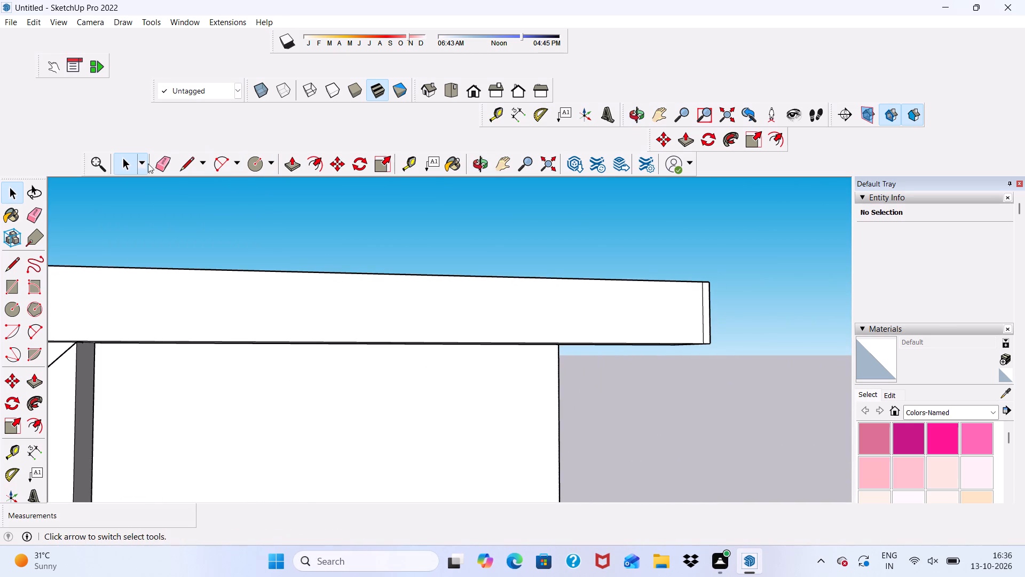
pyautogui.click(164, 164)
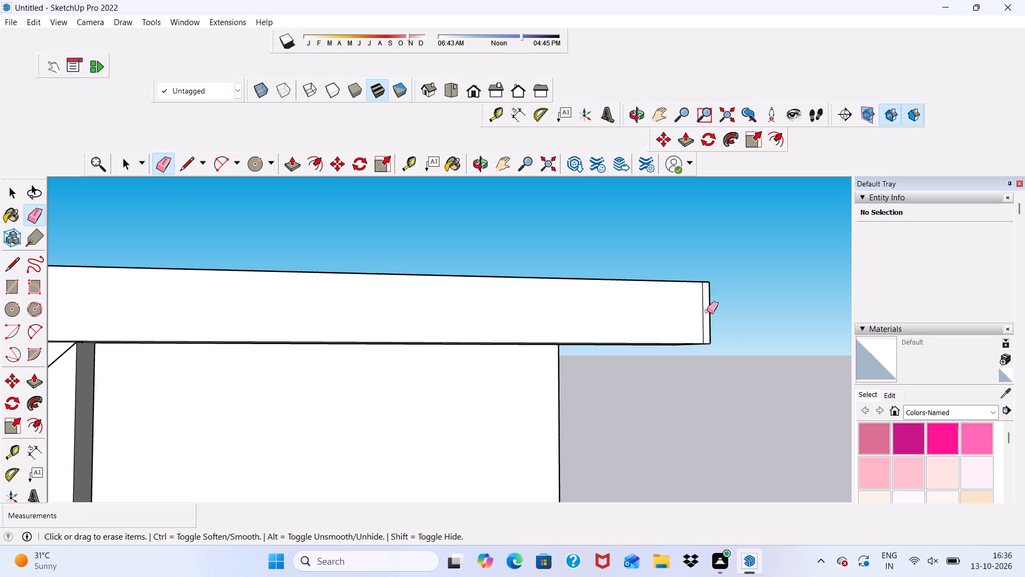
pyautogui.click(698, 311)
pyautogui.moveTo(700, 308); pyautogui.dragTo(702, 316)
pyautogui.click(702, 316)
# Erase the leftover seam line along the open side edge of the roof's top surface.
pyautogui.scroll(-6, 700, 309)
pyautogui.moveTo(742, 319); pyautogui.dragTo(495, 357, button='middle')
pyautogui.scroll(2, 604, 342)
pyautogui.scroll(-2, 583, 308)
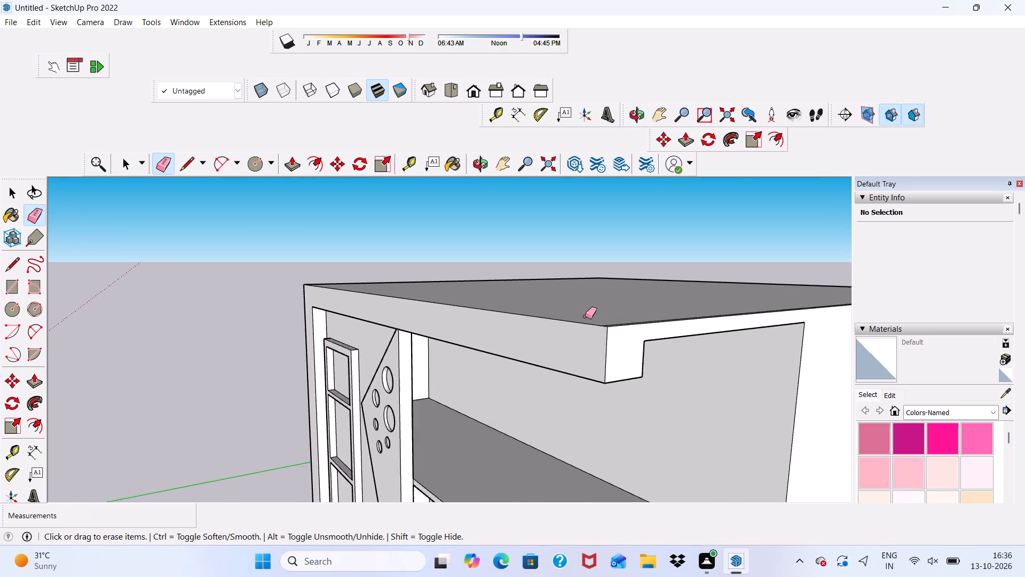
pyautogui.scroll(-4, 585, 316)
pyautogui.scroll(9, 627, 285)
pyautogui.scroll(-7, 660, 247)
pyautogui.moveTo(729, 315); pyautogui.dragTo(695, 369, button='middle')
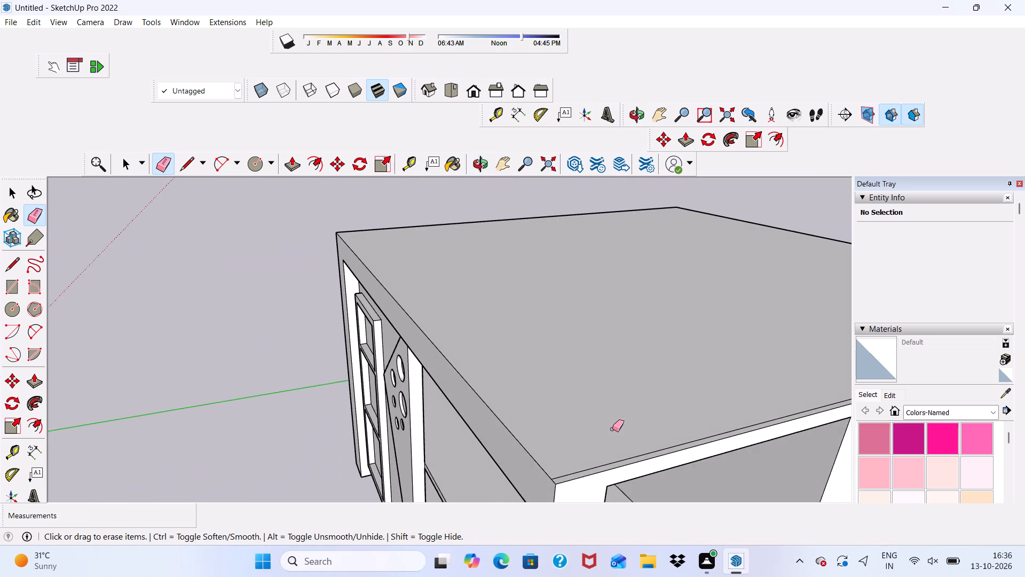
pyautogui.scroll(2, 612, 429)
pyautogui.click(640, 464)
pyautogui.scroll(-4, 582, 392)
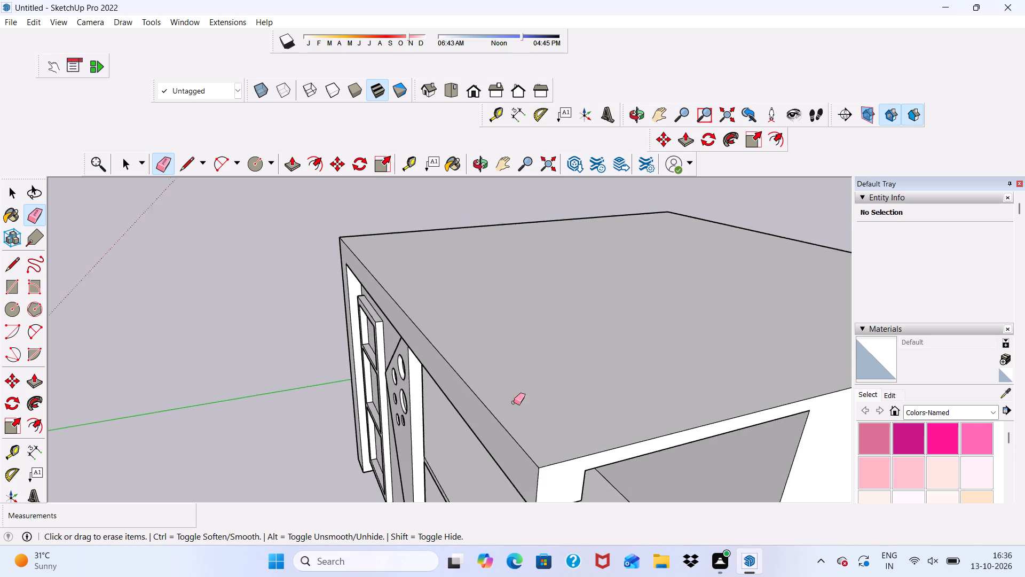
# Examine the cleaned roof from above and the building's front facade for stray lines.
pyautogui.scroll(-3, 514, 402)
pyautogui.scroll(4, 779, 254)
pyautogui.scroll(-1, 697, 267)
pyautogui.moveTo(697, 267); pyautogui.dragTo(499, 337, button='middle')
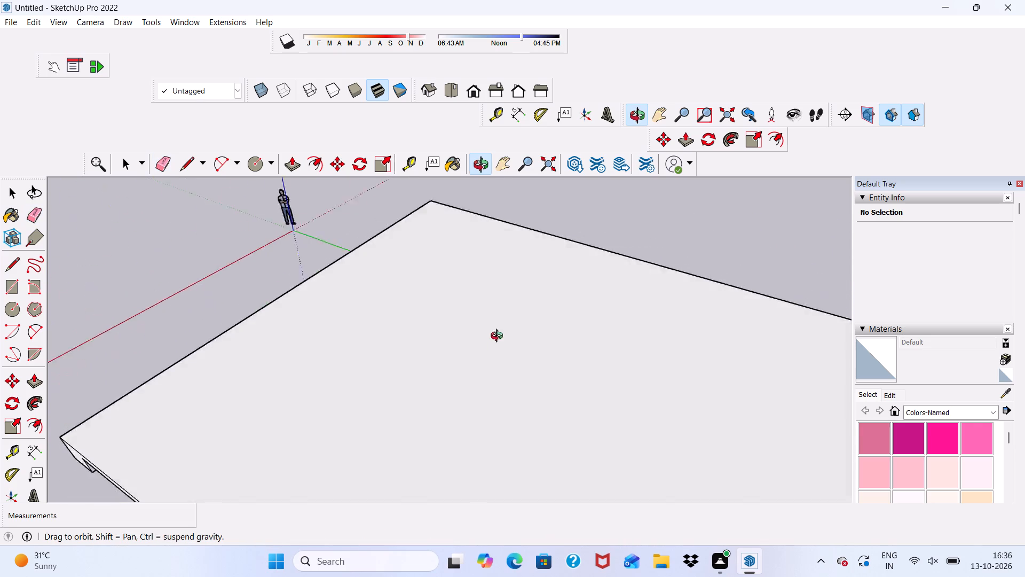
pyautogui.moveTo(499, 337); pyautogui.dragTo(497, 431, button='middle')
pyautogui.scroll(11, 743, 307)
pyautogui.scroll(-18, 732, 313)
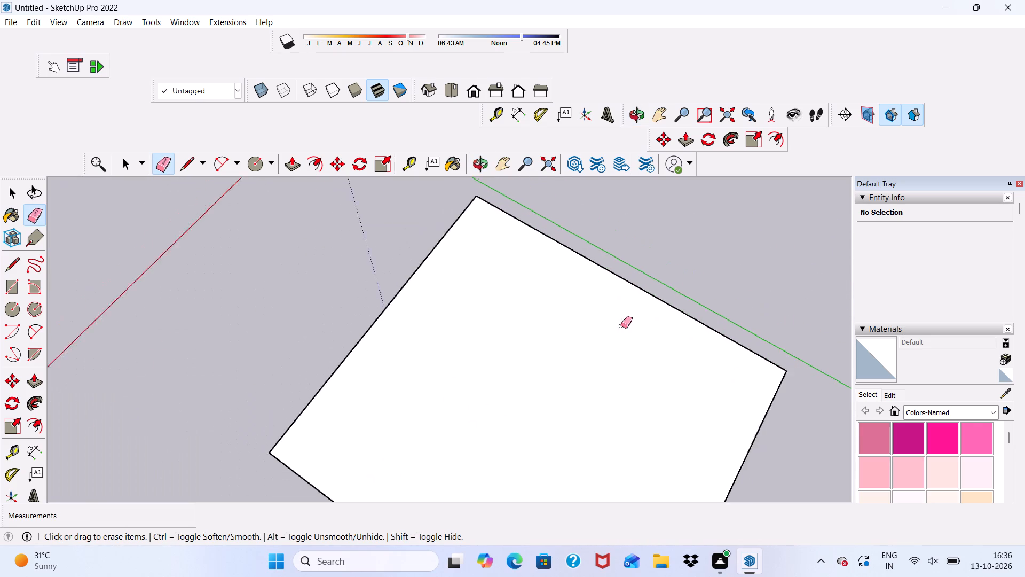
pyautogui.scroll(-2, 621, 326)
pyautogui.moveTo(603, 393); pyautogui.dragTo(984, 204, button='middle')
pyautogui.scroll(5, 512, 279)
pyautogui.moveTo(585, 296); pyautogui.dragTo(726, 213, button='middle')
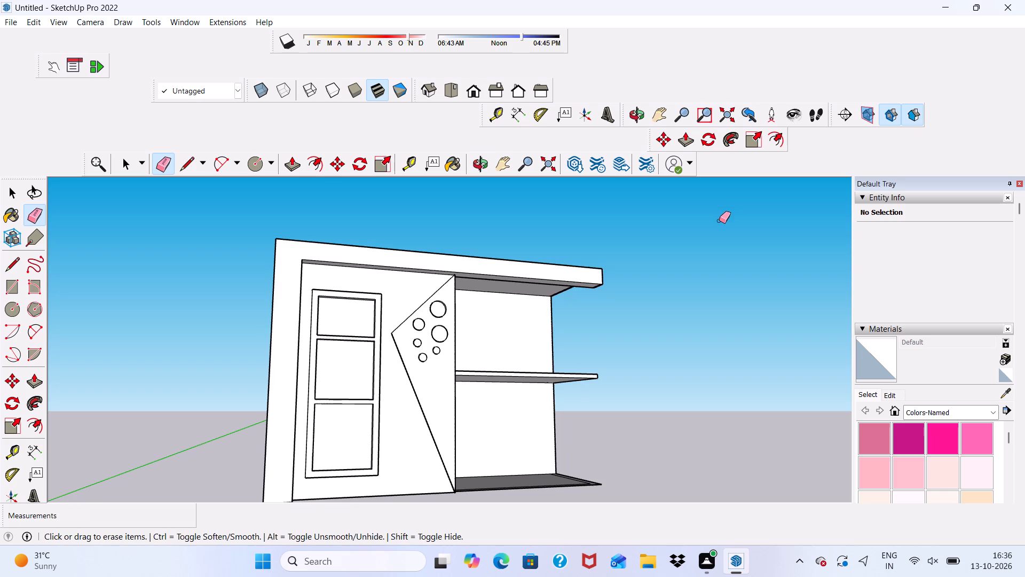
pyautogui.press('space')
pyautogui.scroll(-5, 708, 244)
pyautogui.moveTo(625, 313); pyautogui.dragTo(529, 336, button='middle')
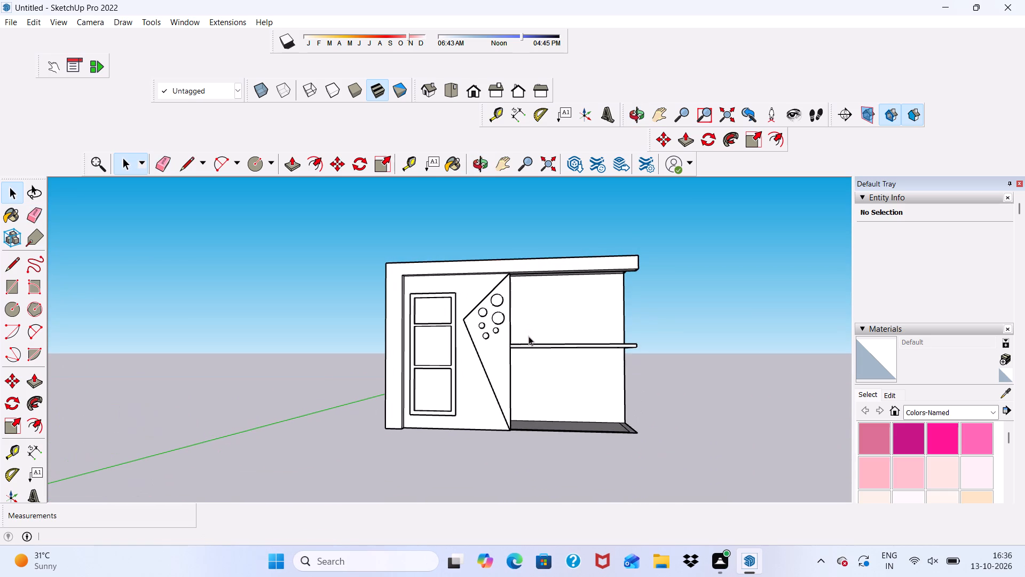
pyautogui.scroll(-2, 532, 380)
pyautogui.scroll(4, 549, 454)
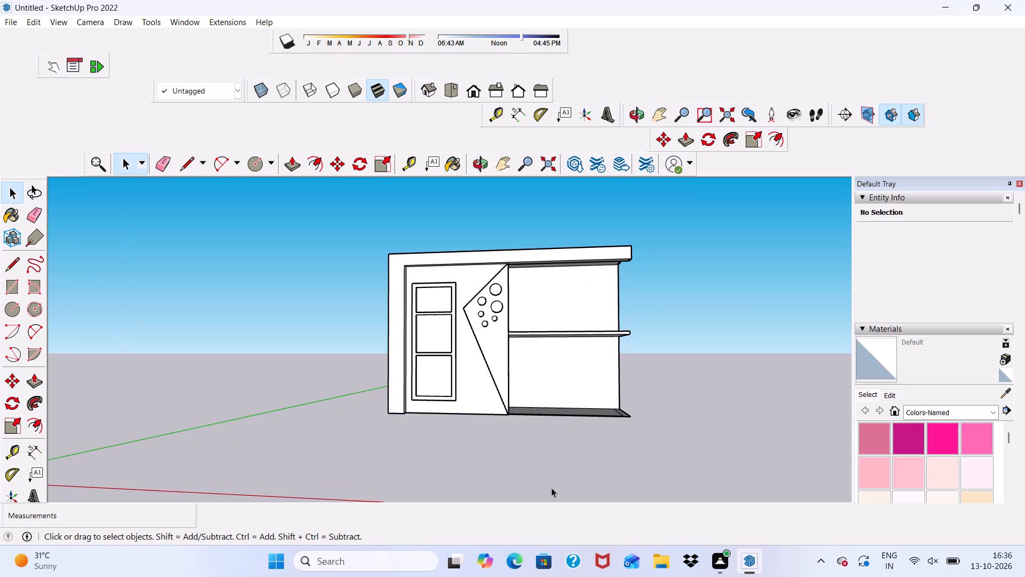
# Offset the upper-floor slab's top face inward by 9" beside the triangular panel.
pyautogui.scroll(3, 549, 482)
pyautogui.moveTo(591, 315); pyautogui.dragTo(529, 419, button='middle')
pyautogui.scroll(2, 540, 318)
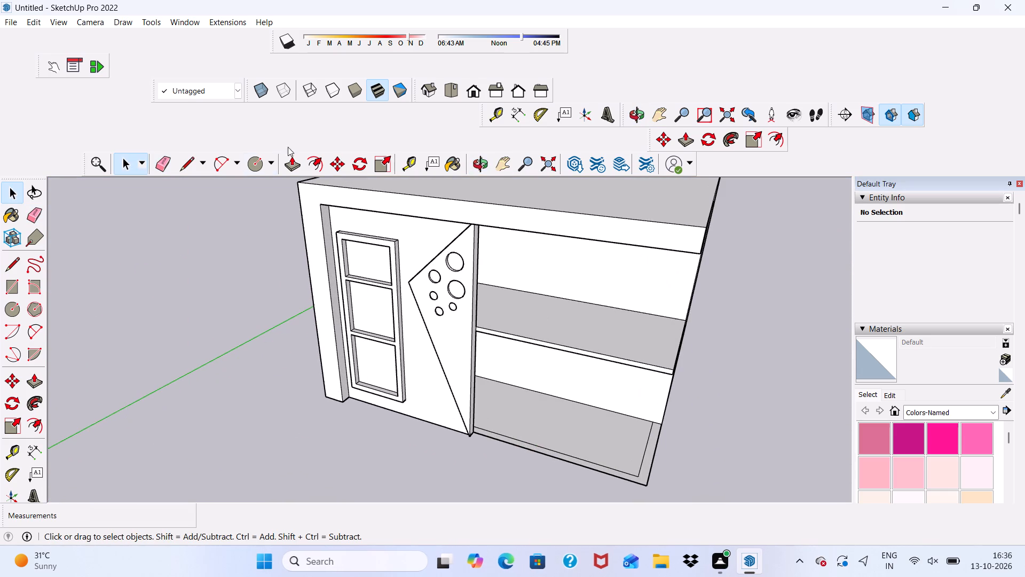
pyautogui.click(313, 157)
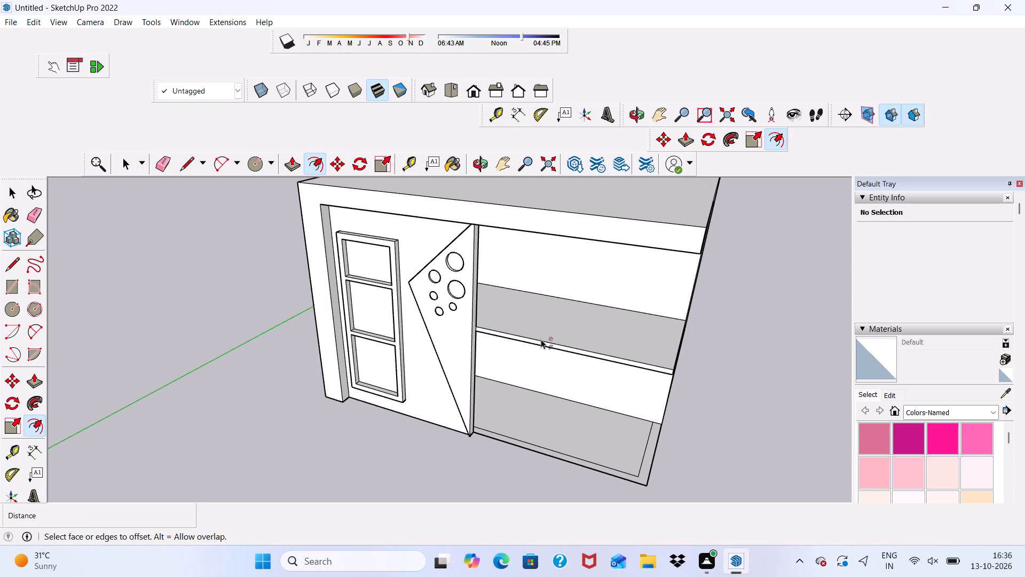
pyautogui.click(544, 334)
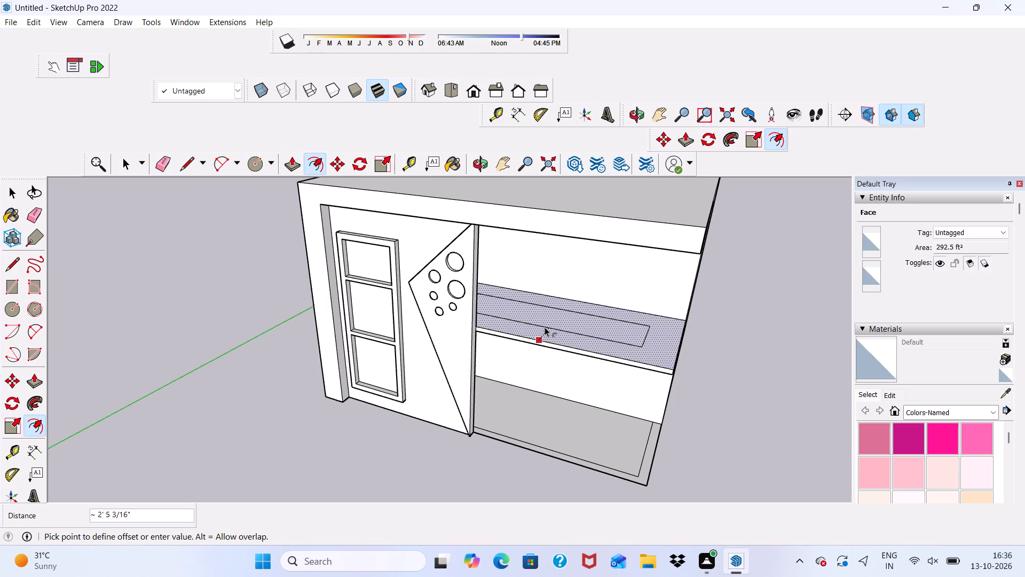
pyautogui.write('9"')
pyautogui.press('Return')
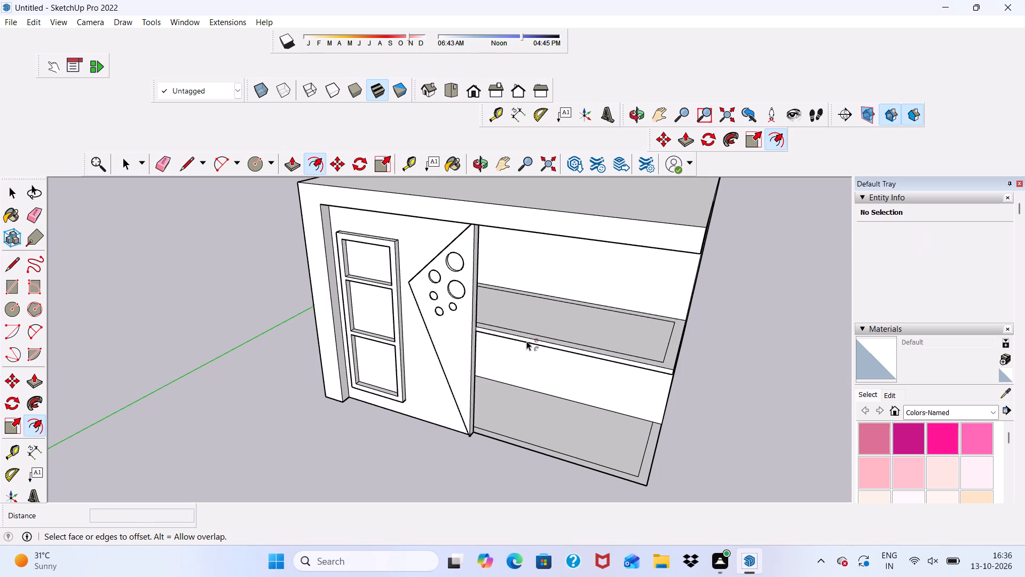
# Draw a line from the offset outline's rear outer corner to the back wall's base edge on the upper slab.
pyautogui.click(190, 165)
pyautogui.scroll(3, 786, 386)
pyautogui.scroll(15, 631, 304)
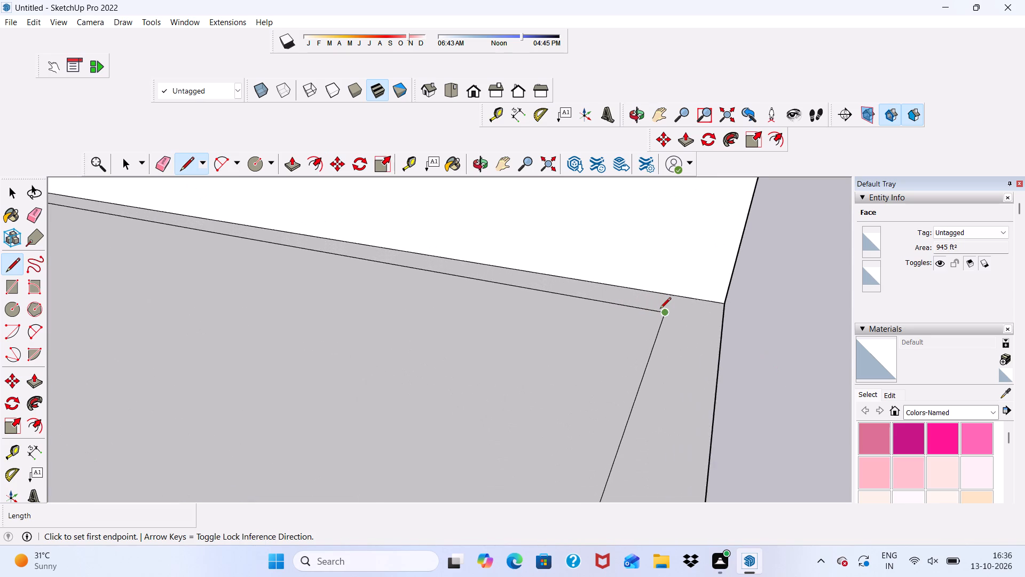
pyautogui.scroll(1, 660, 309)
pyautogui.click(664, 315)
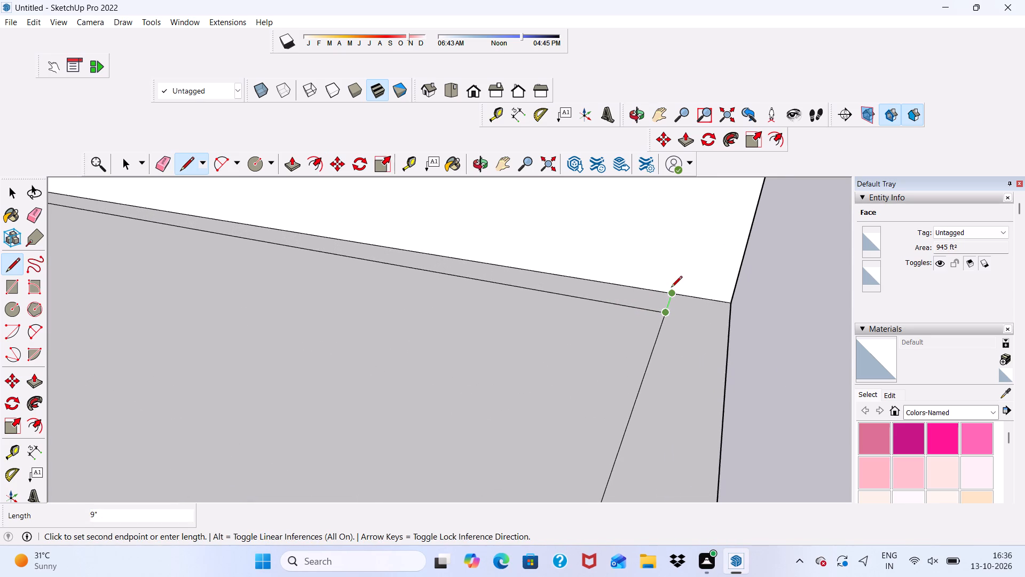
pyautogui.scroll(15, 671, 288)
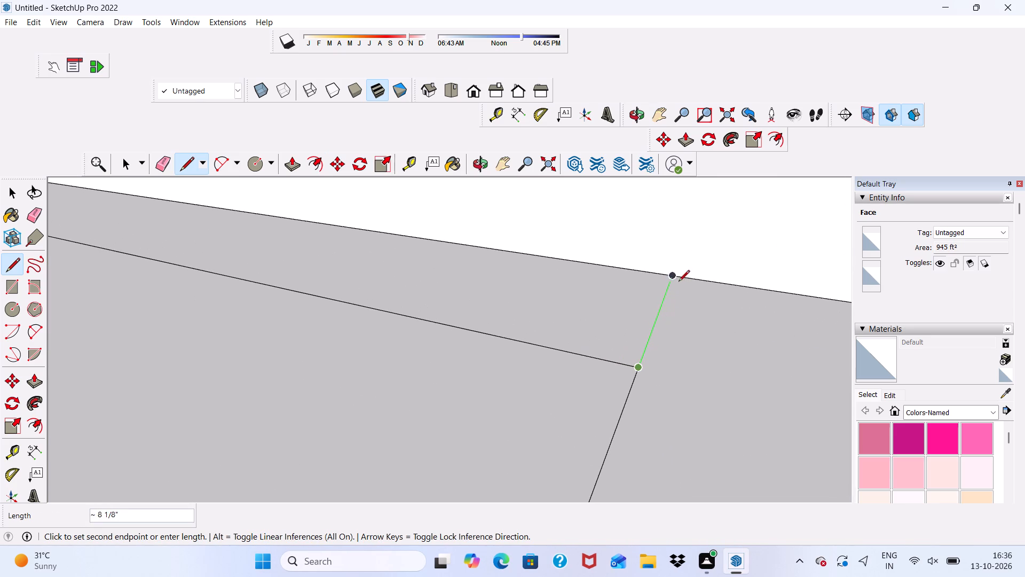
pyautogui.click(678, 275)
# Draw a 9" line from the offset outline's front inner corner to the side wall behind the triangular panel.
pyautogui.scroll(-20, 678, 275)
pyautogui.scroll(-1, 678, 275)
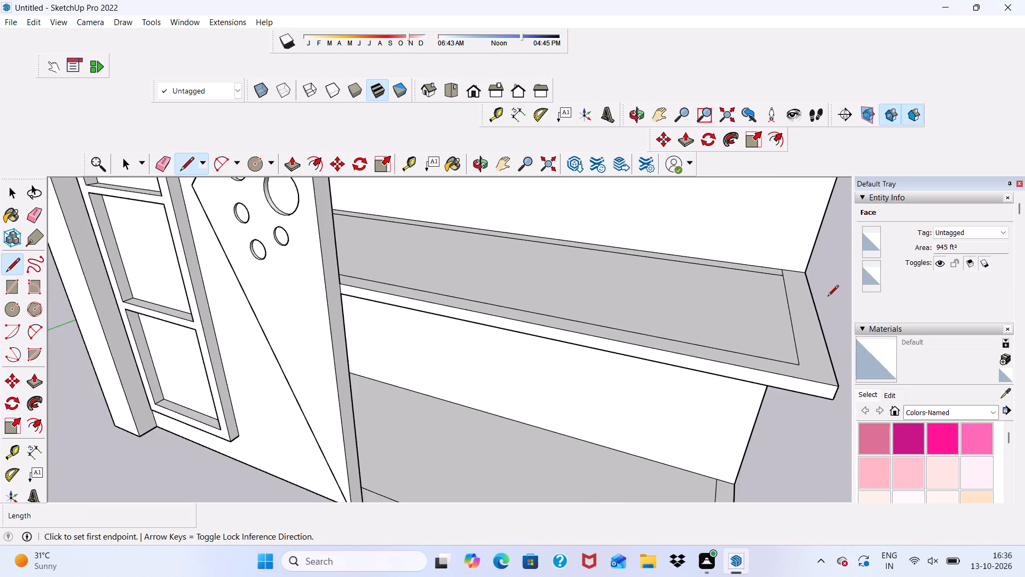
pyautogui.scroll(-5, 813, 309)
pyautogui.moveTo(814, 324); pyautogui.dragTo(553, 300, button='middle')
pyautogui.scroll(6, 540, 255)
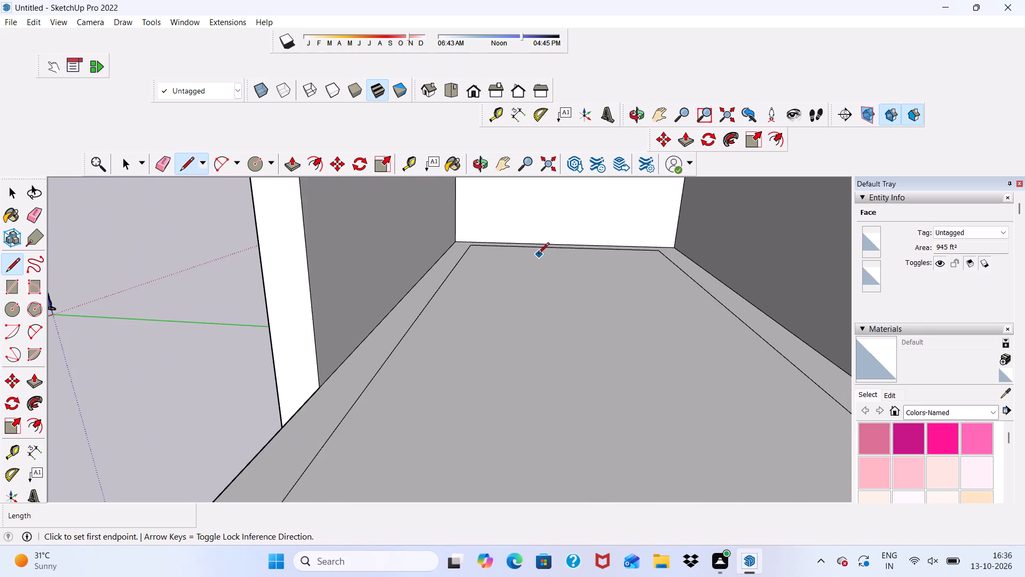
pyautogui.scroll(15, 493, 246)
pyautogui.scroll(9, 441, 246)
pyautogui.click(446, 253)
pyautogui.scroll(6, 479, 221)
pyautogui.click(469, 222)
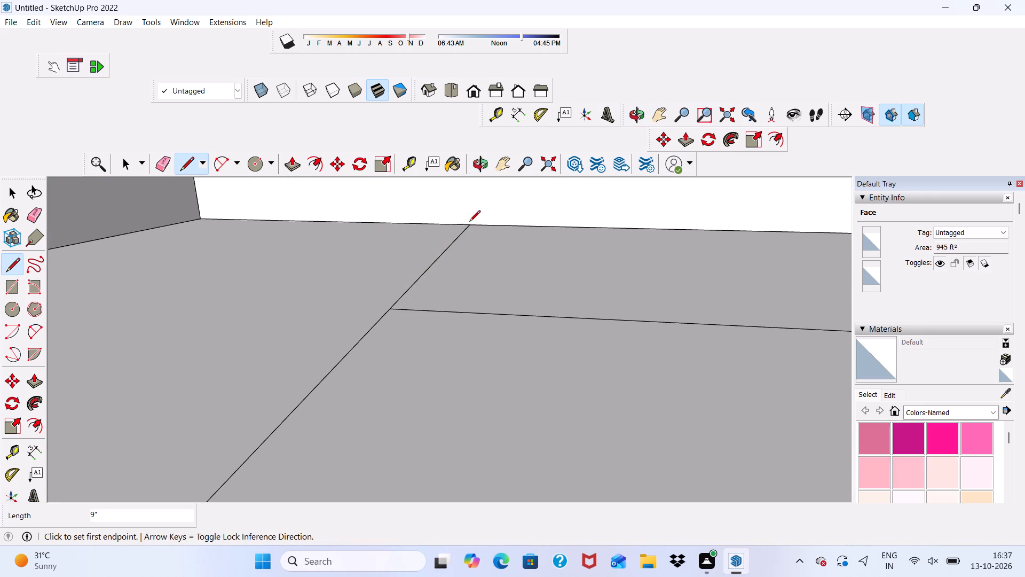
# Erase the offset lines along the side and back walls, leaving an L-shaped strip on the slab's open edges.
pyautogui.click(165, 163)
pyautogui.moveTo(505, 310); pyautogui.dragTo(506, 319)
pyautogui.scroll(-12, 468, 306)
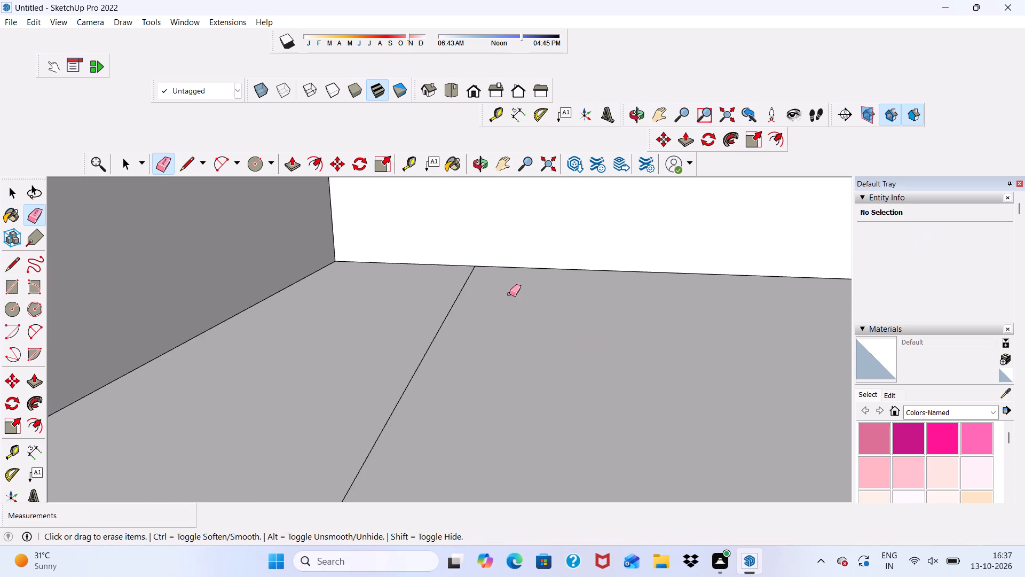
pyautogui.scroll(-20, 509, 294)
pyautogui.scroll(-4, 509, 294)
pyautogui.moveTo(810, 342); pyautogui.dragTo(811, 346)
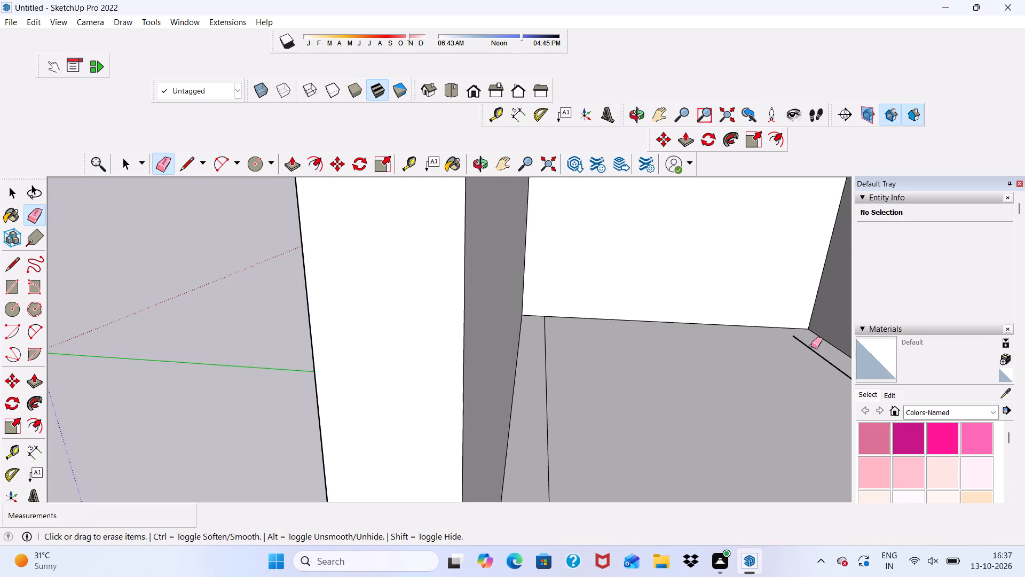
pyautogui.moveTo(811, 346); pyautogui.dragTo(809, 358)
# Pull the L-shaped strip on the upper slab's open edges up 2' as a parapet wall.
pyautogui.scroll(-13, 482, 379)
pyautogui.moveTo(500, 402); pyautogui.dragTo(705, 379, button='middle')
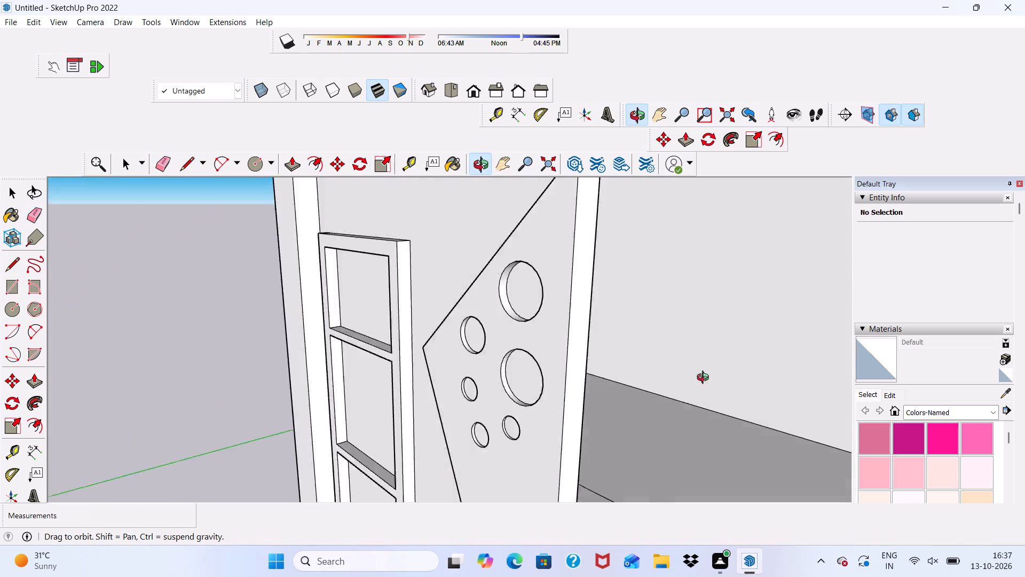
pyautogui.moveTo(705, 379); pyautogui.dragTo(713, 377, button='middle')
pyautogui.scroll(1, 712, 376)
pyautogui.scroll(-11, 679, 390)
pyautogui.scroll(4, 730, 409)
pyautogui.scroll(-6, 387, 321)
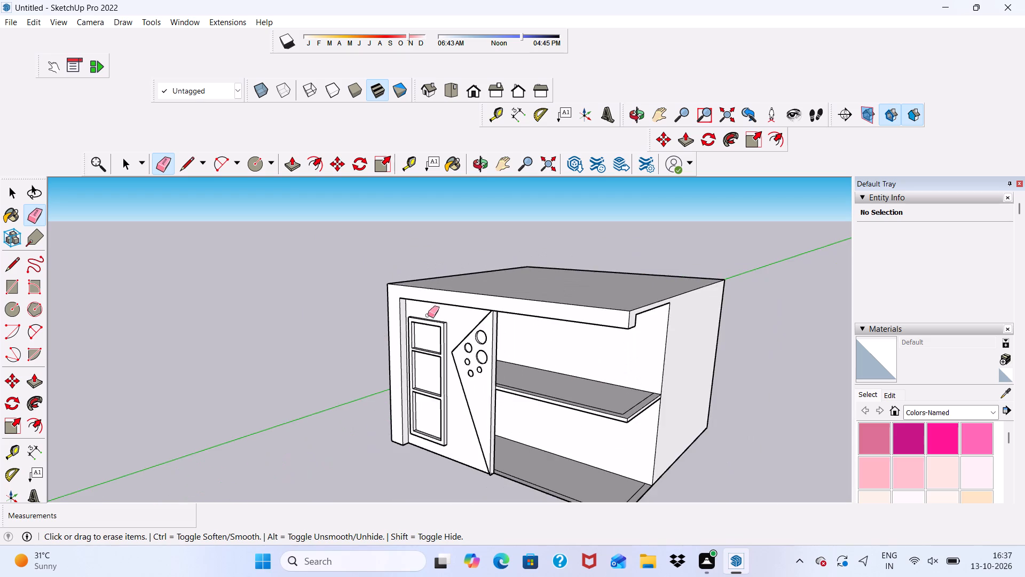
pyautogui.scroll(9, 667, 371)
pyautogui.press('space')
pyautogui.scroll(-3, 592, 386)
pyautogui.scroll(7, 572, 433)
pyautogui.click(563, 442)
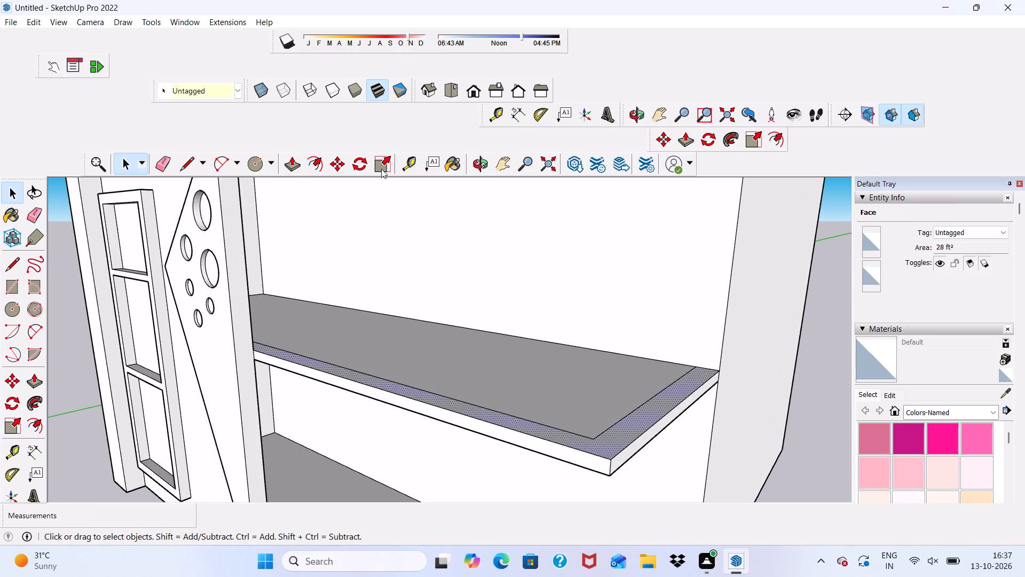
pyautogui.click(291, 167)
pyautogui.scroll(5, 335, 333)
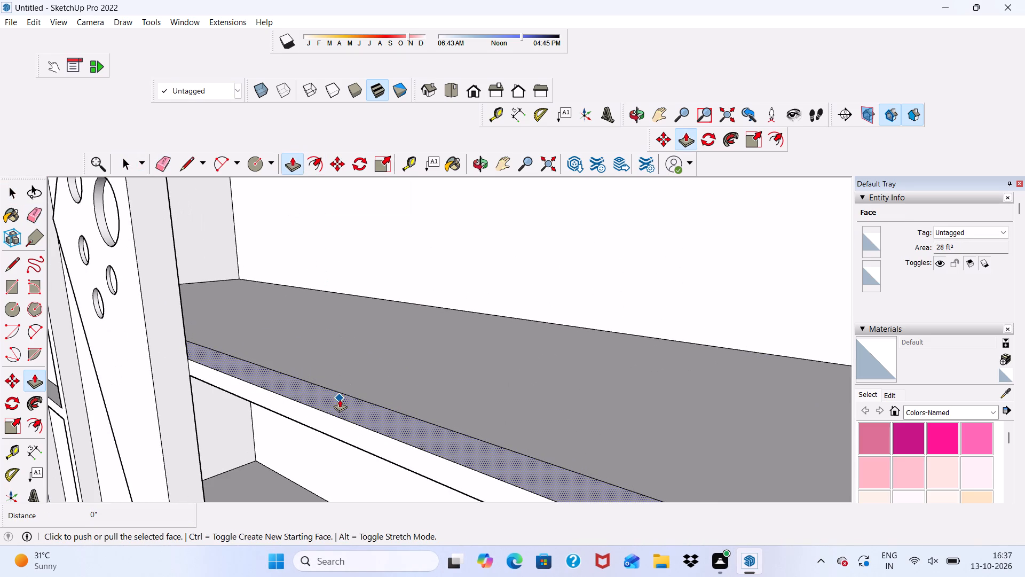
pyautogui.click(340, 399)
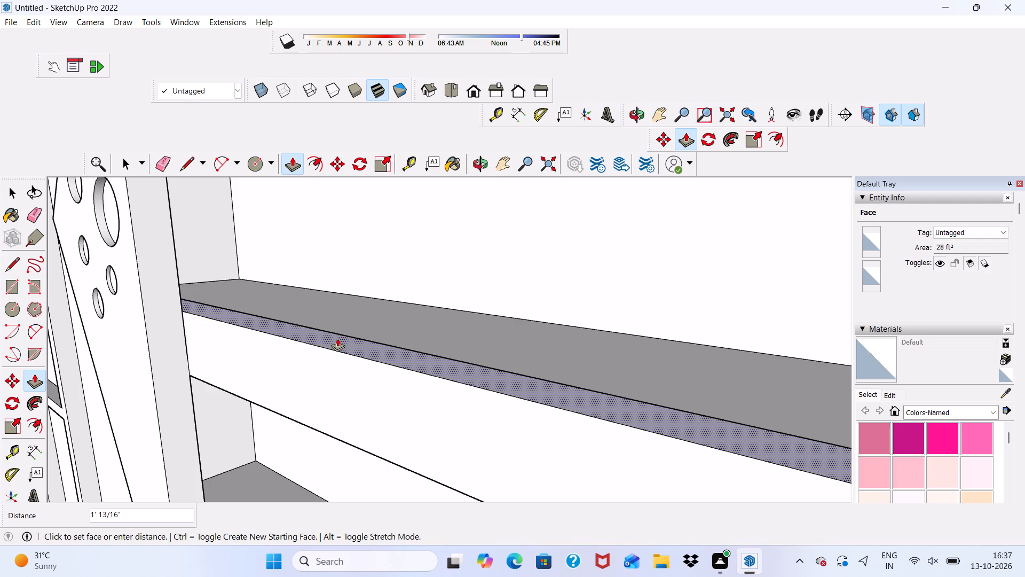
pyautogui.write("2'")
pyautogui.press('Return')
pyautogui.press('space')
# Examine the upper-floor balcony parapet and its fit with the front facade from several angles.
pyautogui.scroll(-5, 611, 453)
pyautogui.scroll(-6, 522, 400)
pyautogui.moveTo(508, 413); pyautogui.dragTo(619, 428, button='middle')
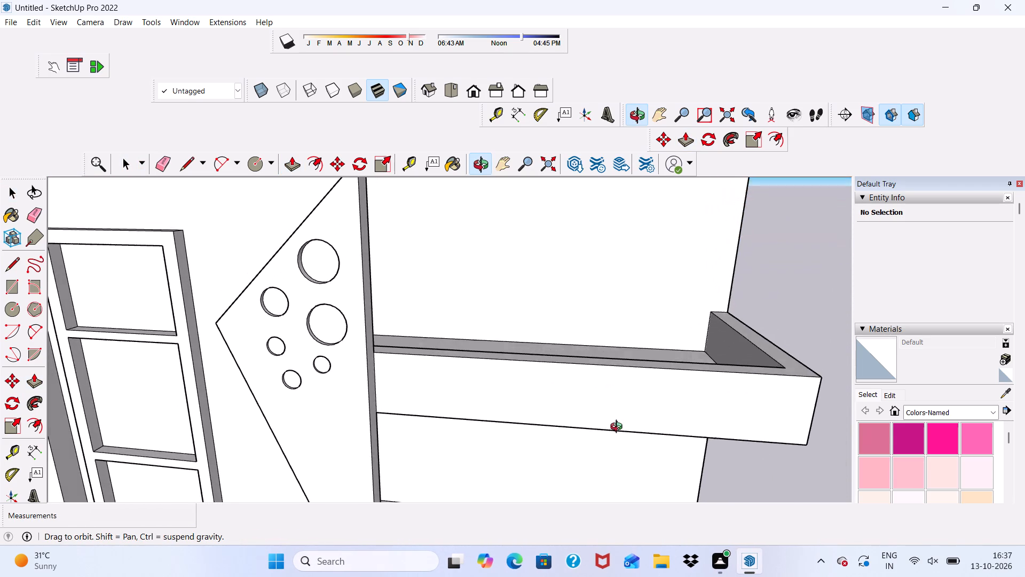
pyautogui.moveTo(619, 428); pyautogui.dragTo(619, 428, button='middle')
pyautogui.scroll(-5, 608, 441)
pyautogui.moveTo(584, 432); pyautogui.dragTo(605, 402, button='middle')
pyautogui.scroll(-1, 584, 432)
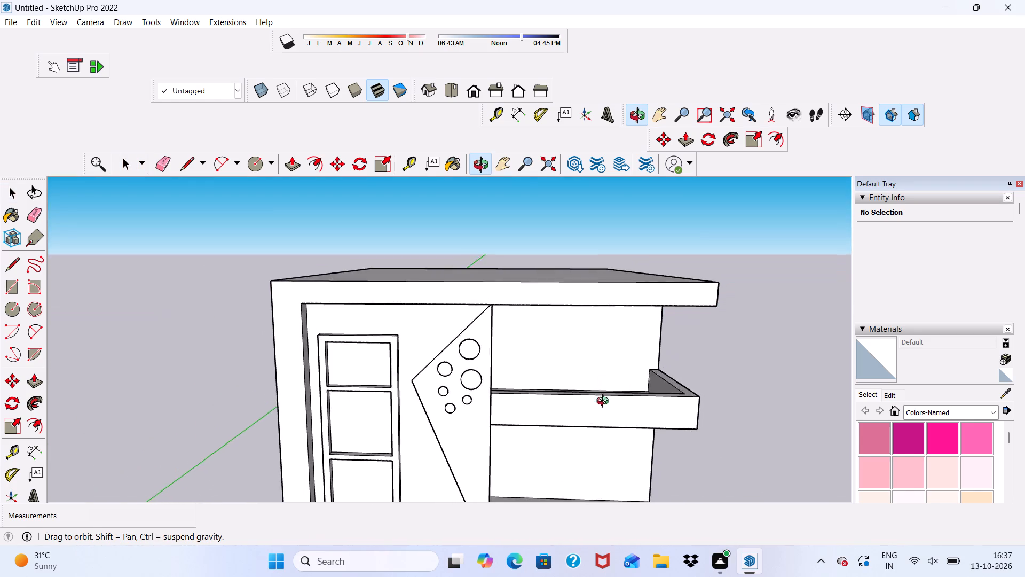
pyautogui.moveTo(605, 402); pyautogui.dragTo(666, 371, button='middle')
pyautogui.scroll(6, 660, 381)
pyautogui.scroll(-4, 645, 406)
pyautogui.moveTo(641, 404); pyautogui.dragTo(579, 394, button='middle')
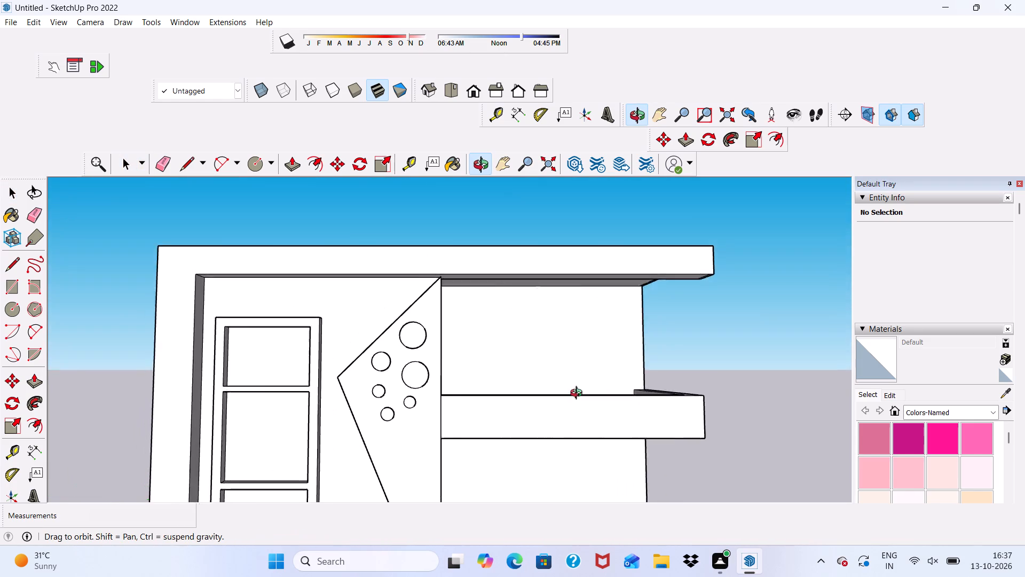
pyautogui.moveTo(579, 394); pyautogui.dragTo(545, 407, button='middle')
pyautogui.scroll(6, 616, 311)
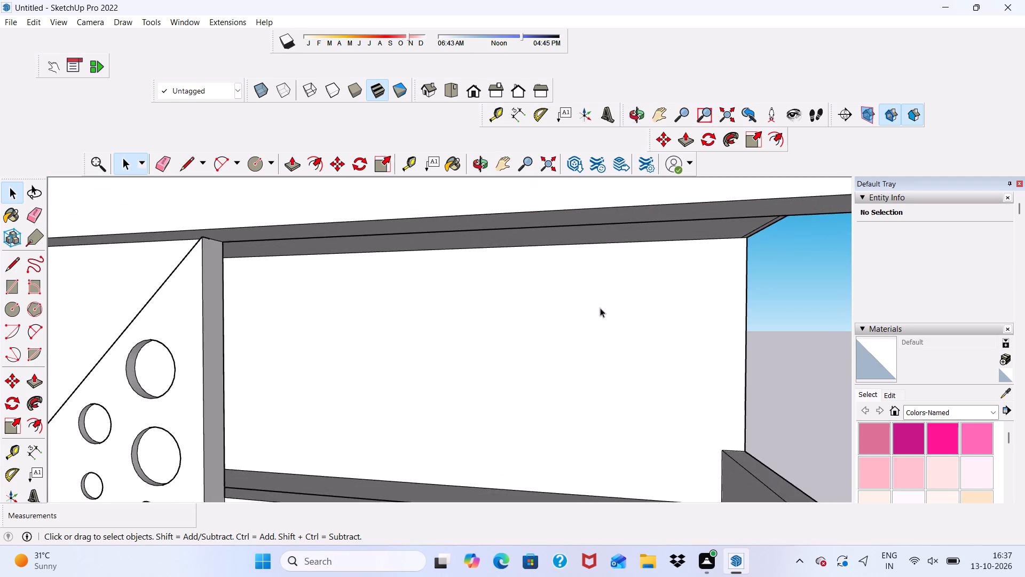
pyautogui.scroll(-6, 481, 296)
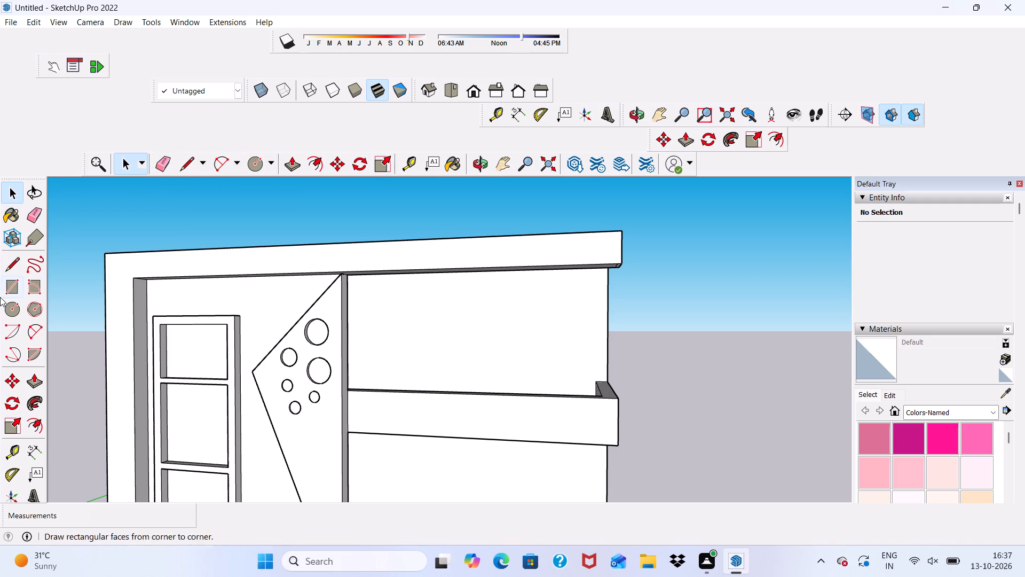
# Draw a rectangle about 6' by 4' 1" on the upper-floor wall behind the balcony parapet as a window outline.
pyautogui.doubleClick(15, 285)
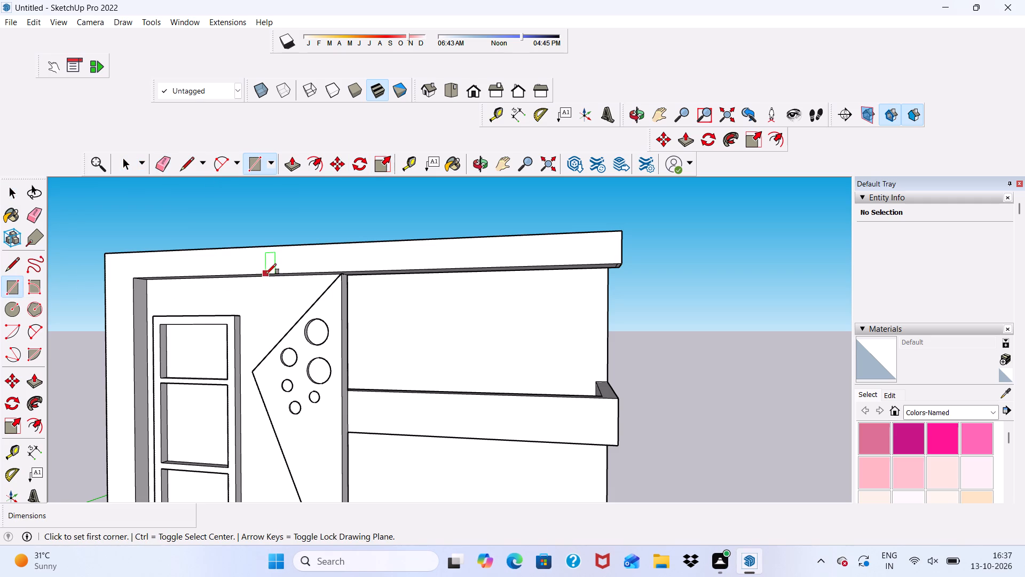
pyautogui.scroll(6, 372, 308)
pyautogui.scroll(-2, 466, 329)
pyautogui.moveTo(470, 336); pyautogui.dragTo(482, 333, button='middle')
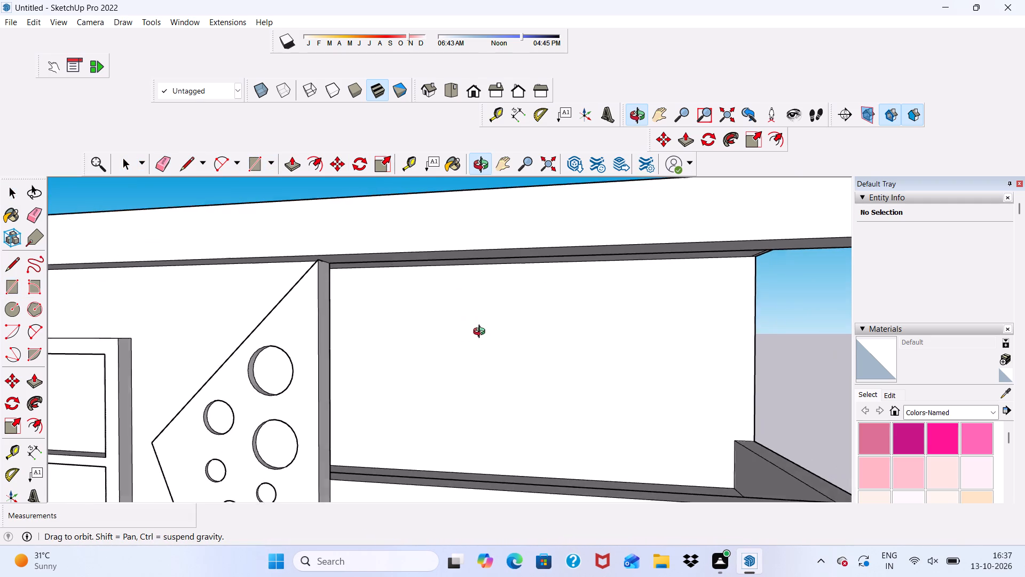
pyautogui.moveTo(482, 333); pyautogui.dragTo(541, 352, button='middle')
pyautogui.scroll(-5, 509, 350)
pyautogui.moveTo(488, 362); pyautogui.dragTo(328, 349, button='middle')
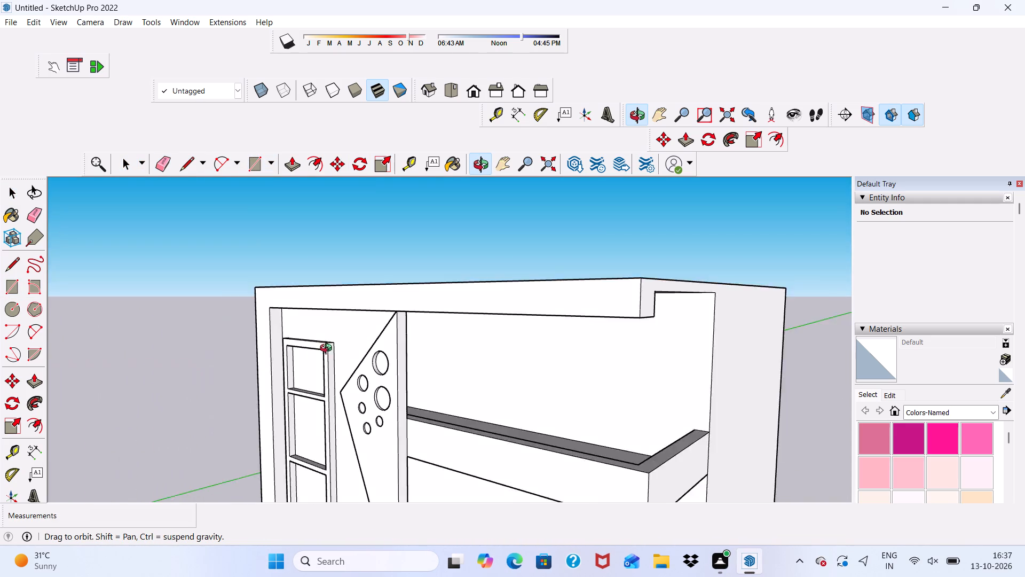
pyautogui.moveTo(328, 349); pyautogui.dragTo(448, 364, button='middle')
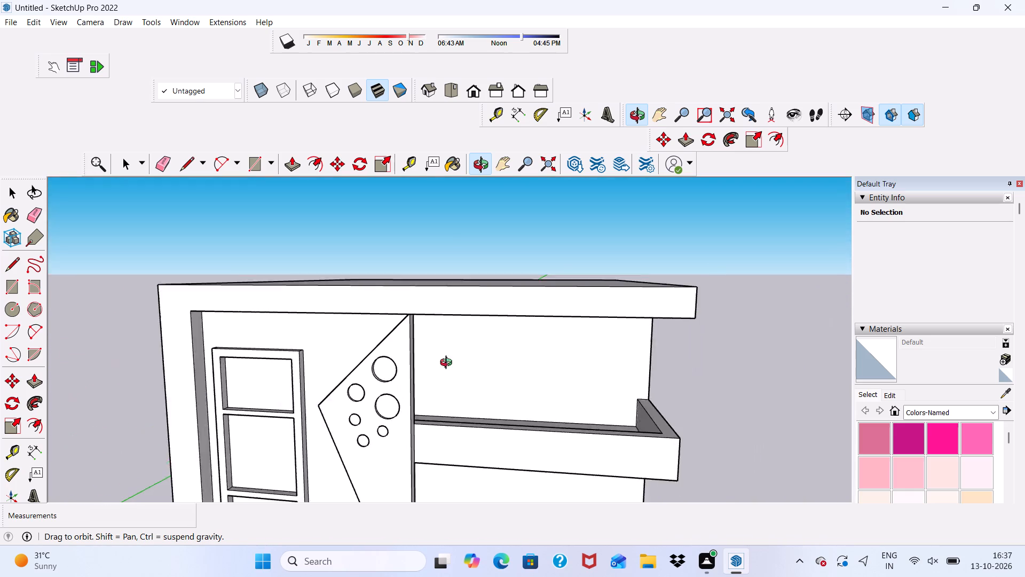
pyautogui.moveTo(448, 364); pyautogui.dragTo(469, 356, button='middle')
pyautogui.scroll(5, 466, 364)
pyautogui.click(483, 305)
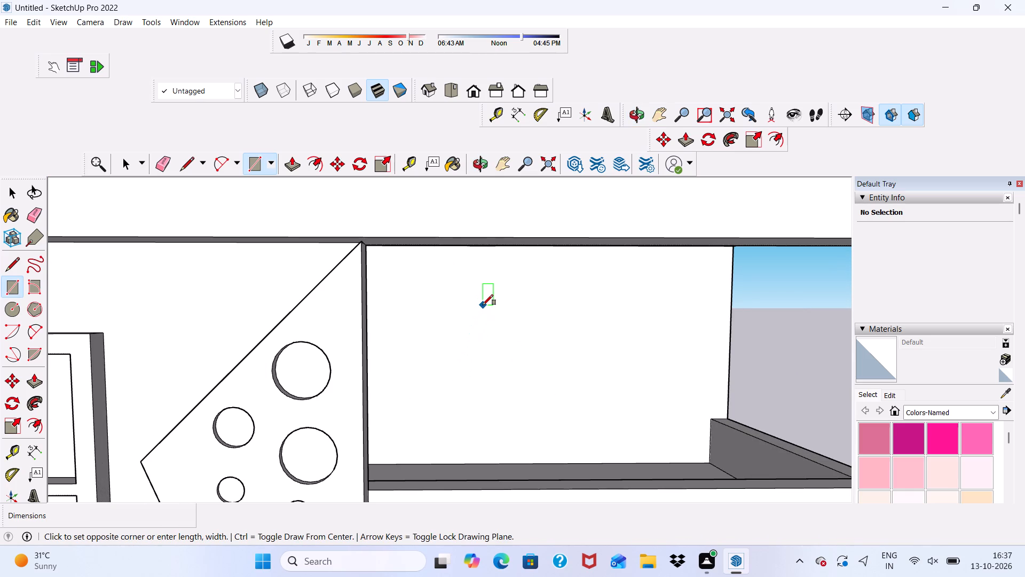
pyautogui.click(618, 397)
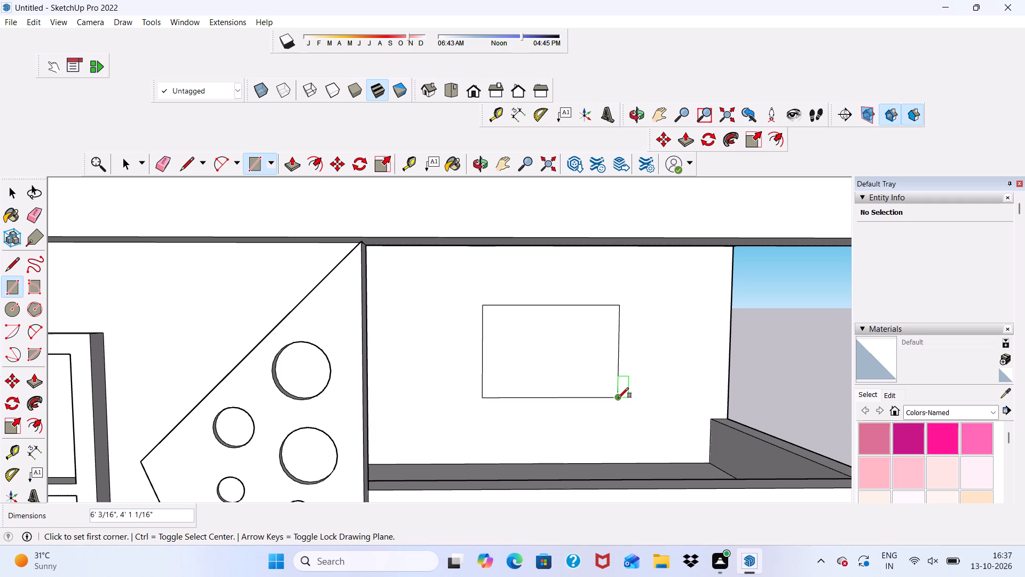
# Offset the balcony window rectangle 6" inward to form its frame outline.
pyautogui.press('space')
pyautogui.click(546, 354)
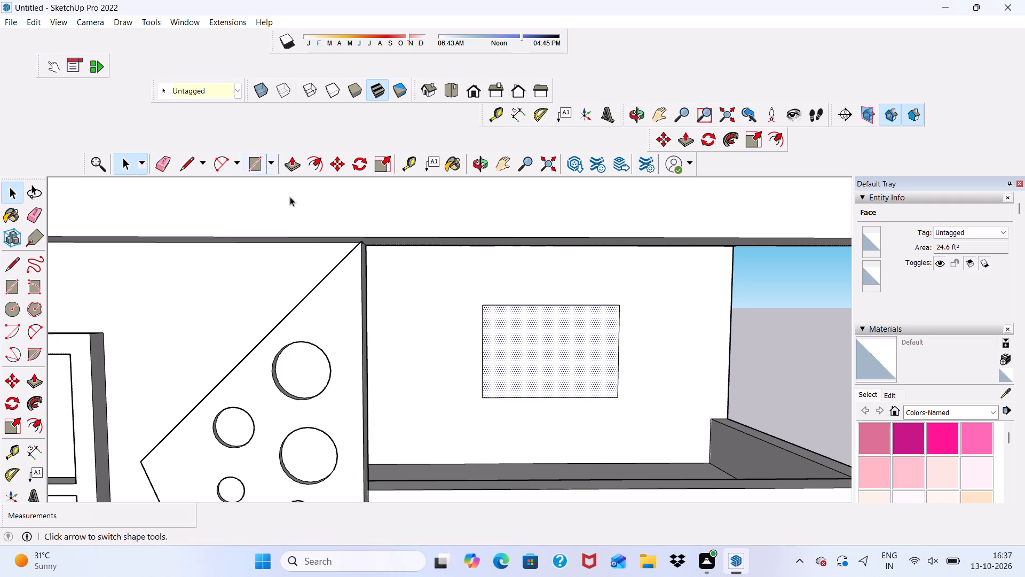
pyautogui.click(317, 164)
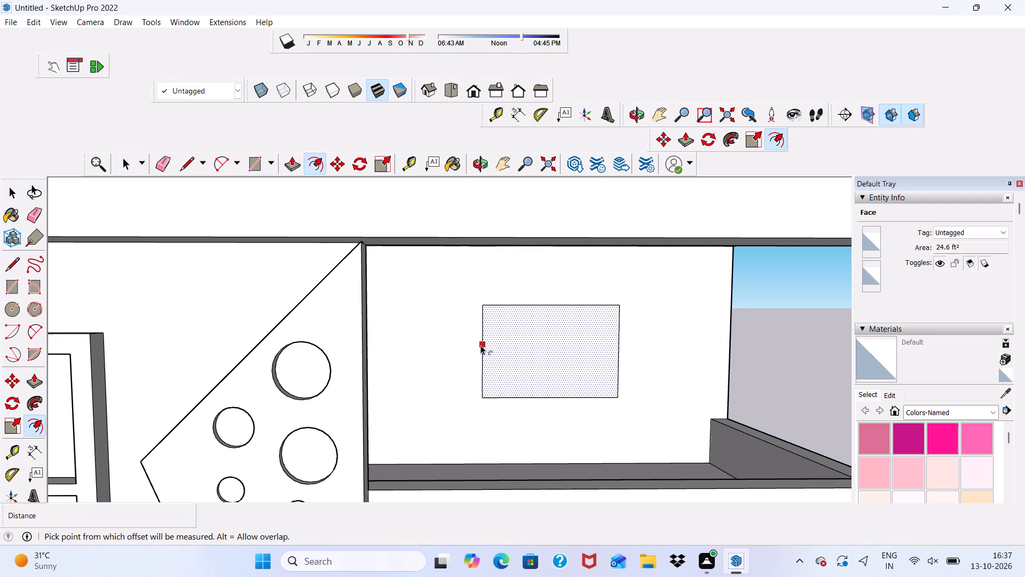
pyautogui.click(480, 345)
pyautogui.press('6')
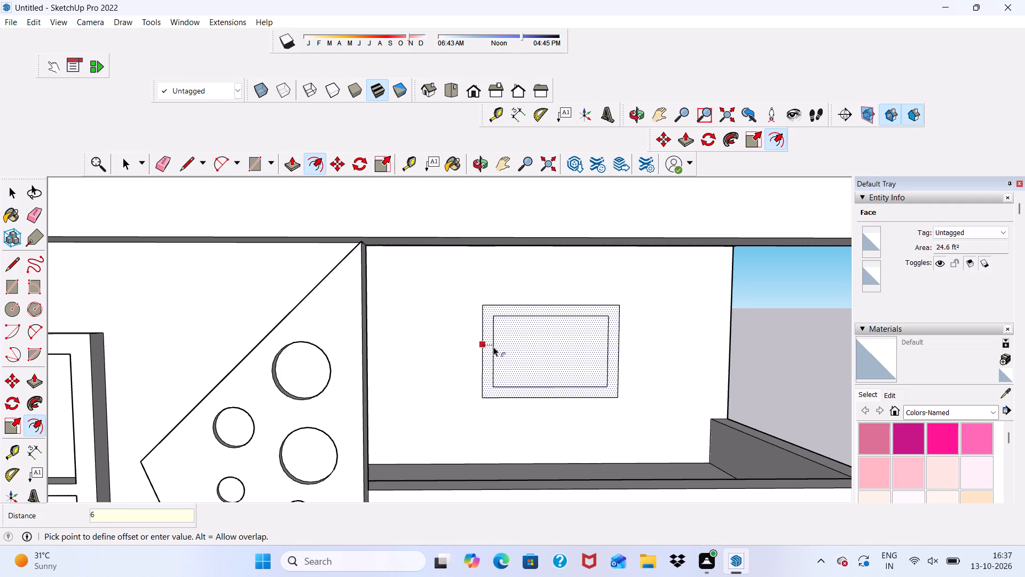
pyautogui.hotkey('shift', '"')
pyautogui.press('Return')
pyautogui.press('space')
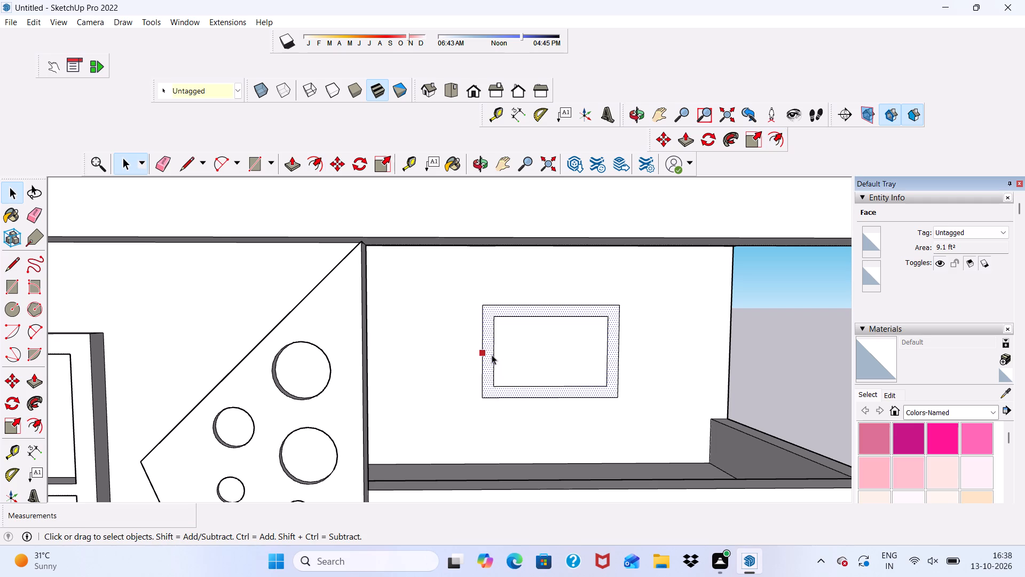
# Pull the balcony window's frame face out 1' from the wall.
pyautogui.click(294, 162)
pyautogui.scroll(5, 546, 378)
pyautogui.click(468, 324)
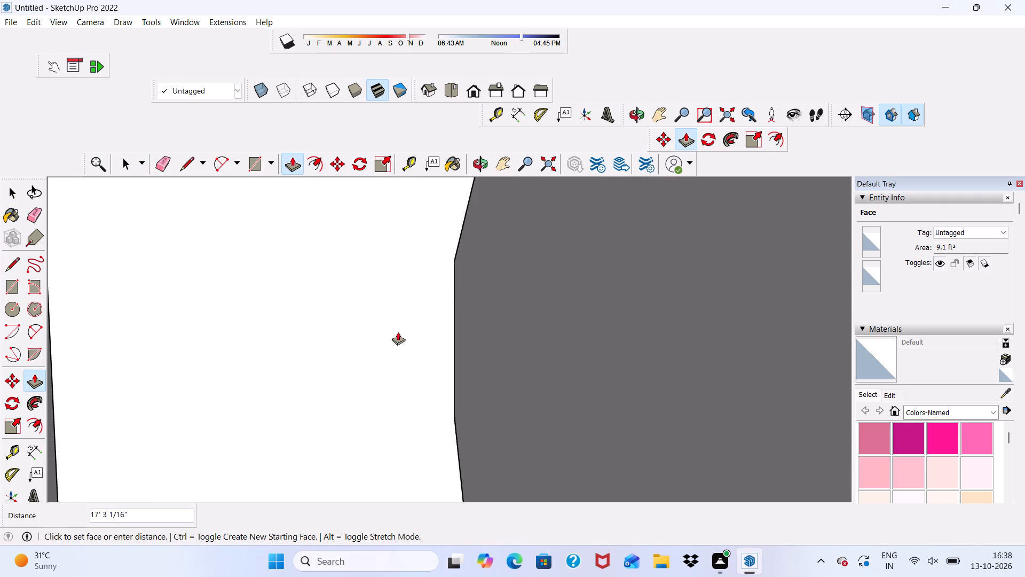
pyautogui.scroll(-5, 408, 334)
pyautogui.scroll(-1, 463, 305)
pyautogui.scroll(1, 463, 305)
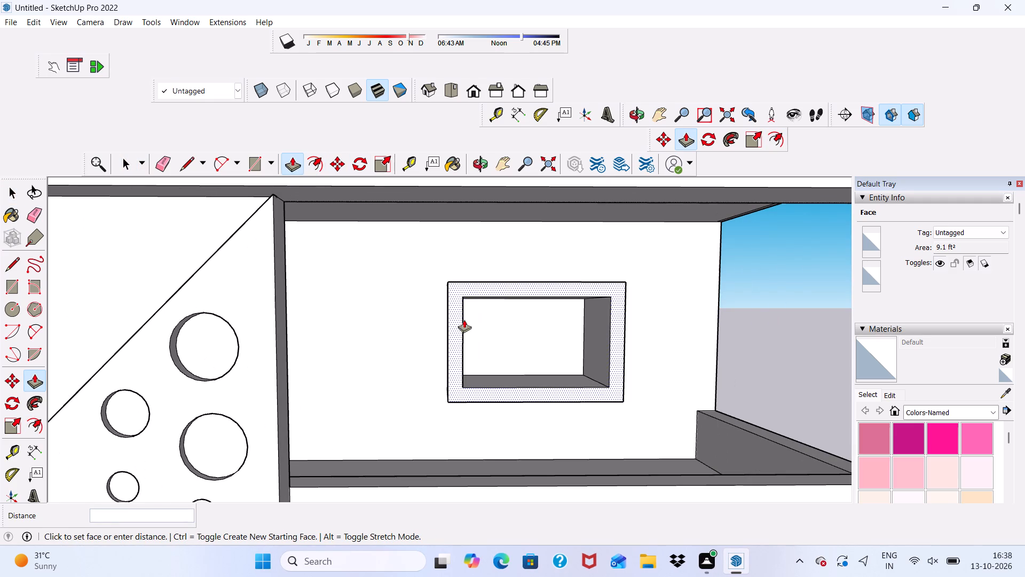
pyautogui.write("1'")
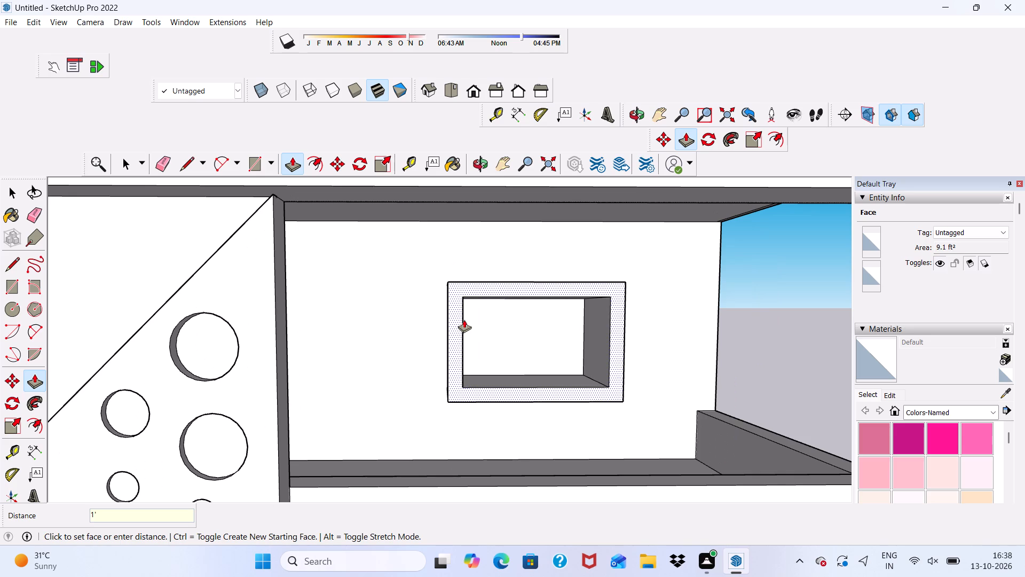
pyautogui.press('Return')
pyautogui.press('space')
# Examine the projecting balcony window frame and the roof underside above it from several angles.
pyautogui.scroll(-1, 466, 324)
pyautogui.moveTo(491, 360); pyautogui.dragTo(226, 360, button='middle')
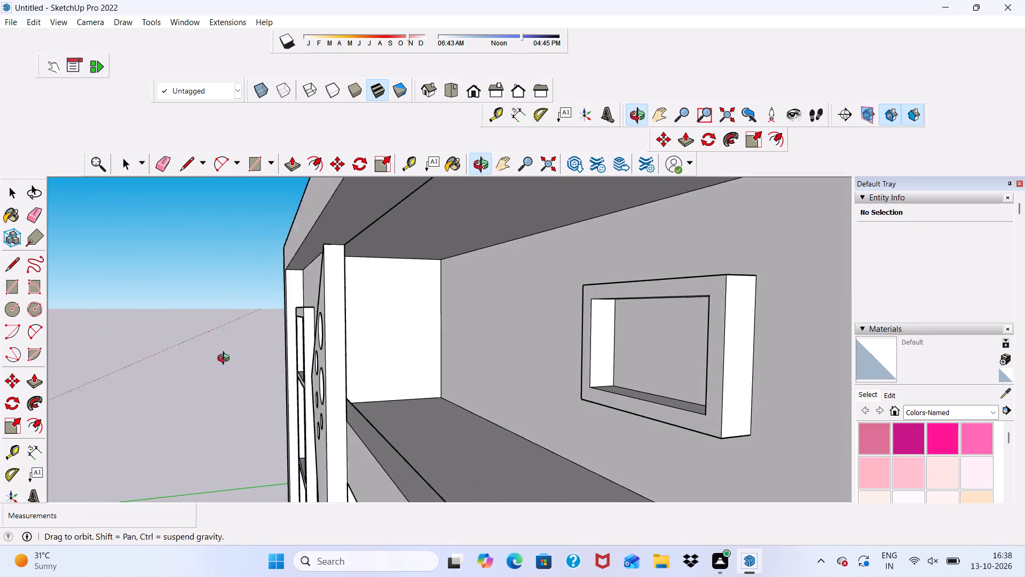
pyautogui.moveTo(226, 360); pyautogui.dragTo(547, 319, button='middle')
pyautogui.press('space')
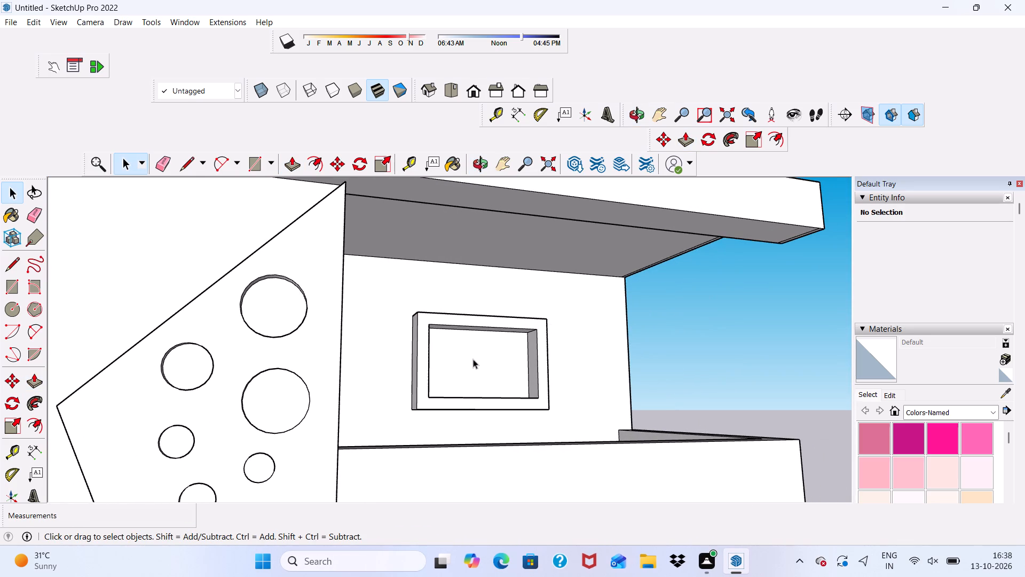
pyautogui.scroll(-5, 470, 434)
pyautogui.scroll(6, 583, 370)
pyautogui.scroll(-6, 586, 373)
pyautogui.moveTo(602, 393); pyautogui.dragTo(593, 411, button='middle')
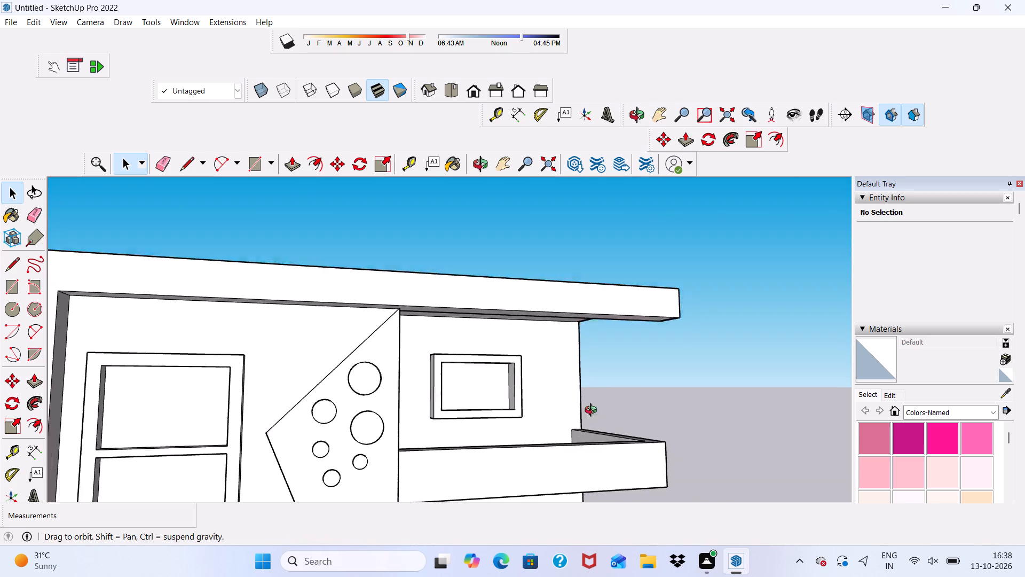
pyautogui.moveTo(593, 411); pyautogui.dragTo(521, 409, button='middle')
pyautogui.scroll(3, 522, 417)
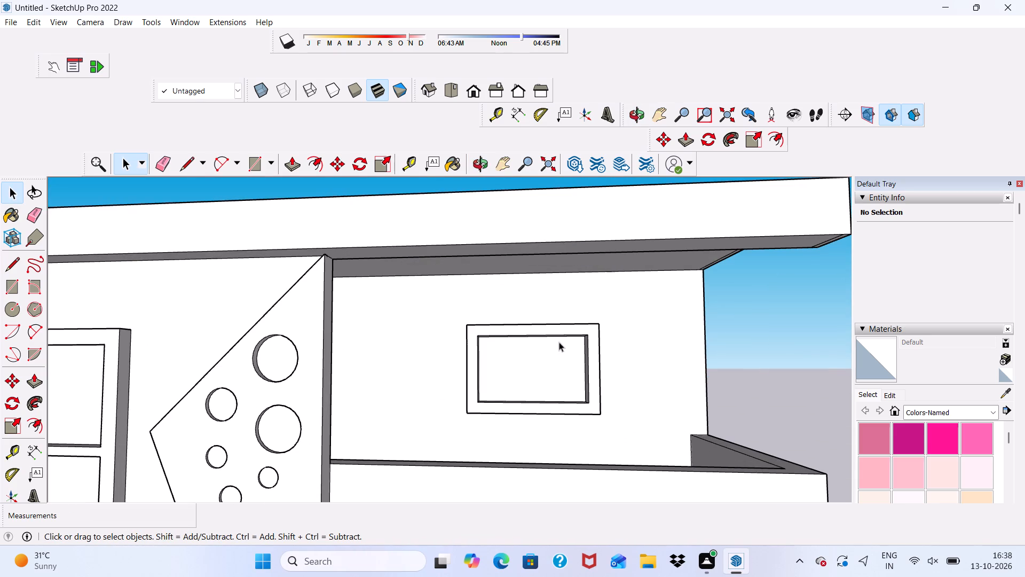
pyautogui.scroll(-5, 559, 342)
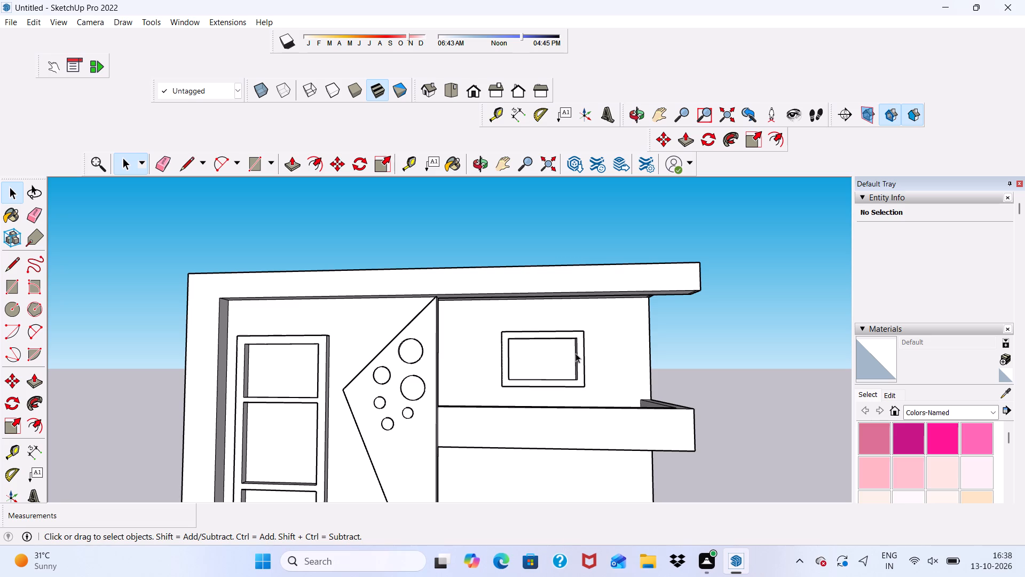
pyautogui.scroll(7, 553, 331)
pyautogui.scroll(-3, 368, 301)
pyautogui.moveTo(400, 320); pyautogui.dragTo(421, 334, button='middle')
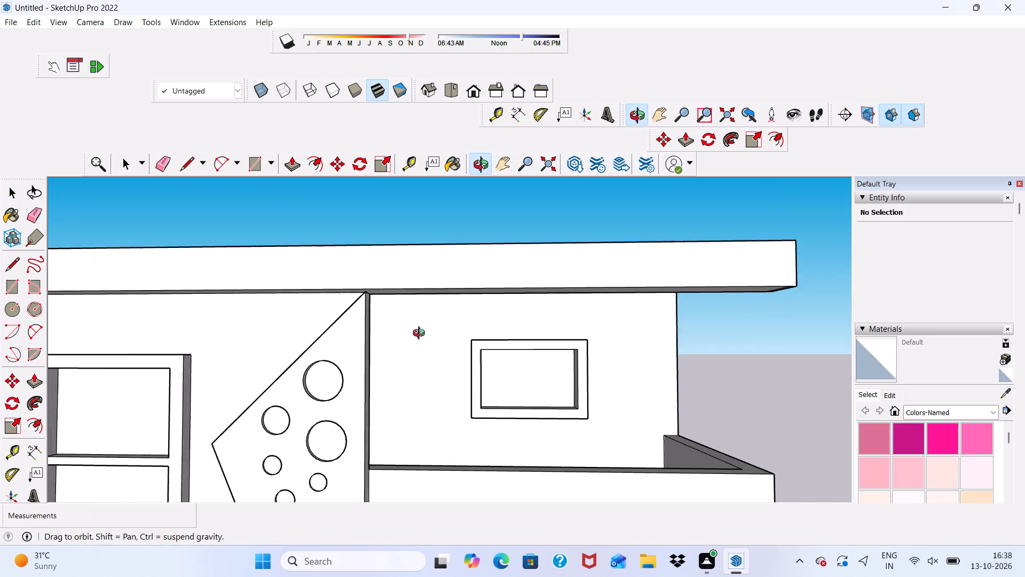
pyautogui.moveTo(421, 334); pyautogui.dragTo(437, 345, button='middle')
pyautogui.scroll(5, 418, 335)
pyautogui.moveTo(407, 313); pyautogui.dragTo(368, 284, button='middle')
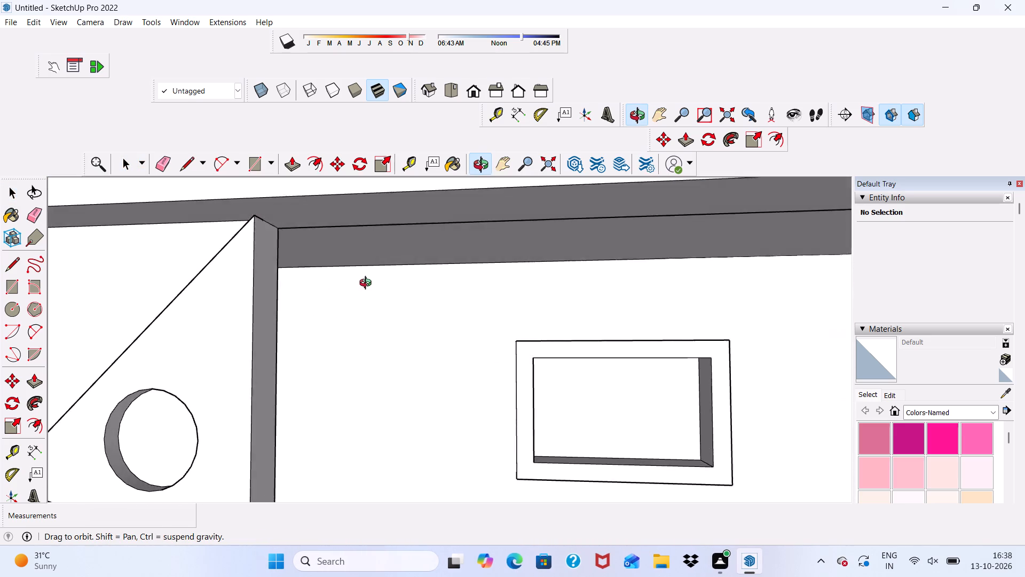
pyautogui.moveTo(368, 284); pyautogui.dragTo(387, 300, button='middle')
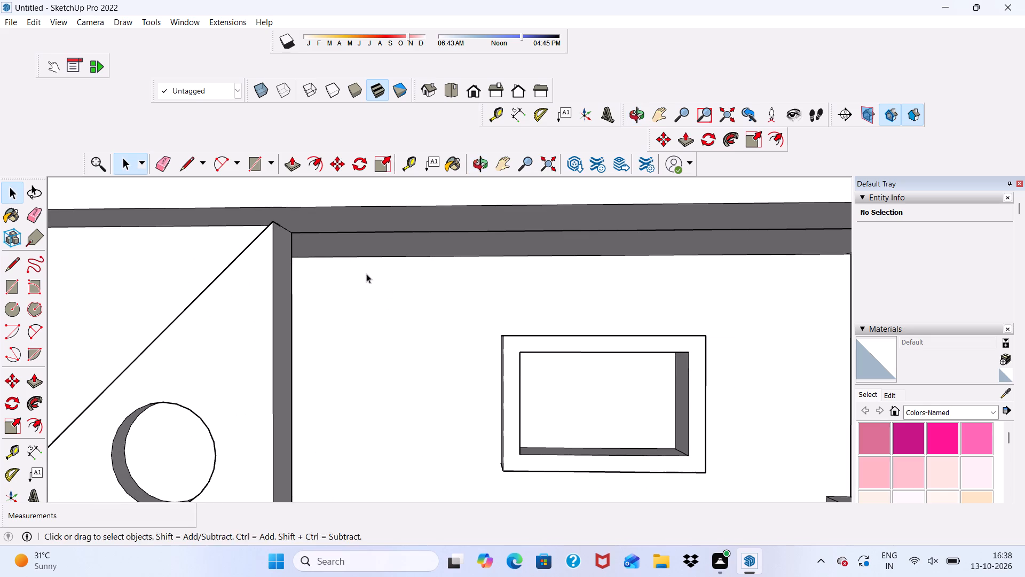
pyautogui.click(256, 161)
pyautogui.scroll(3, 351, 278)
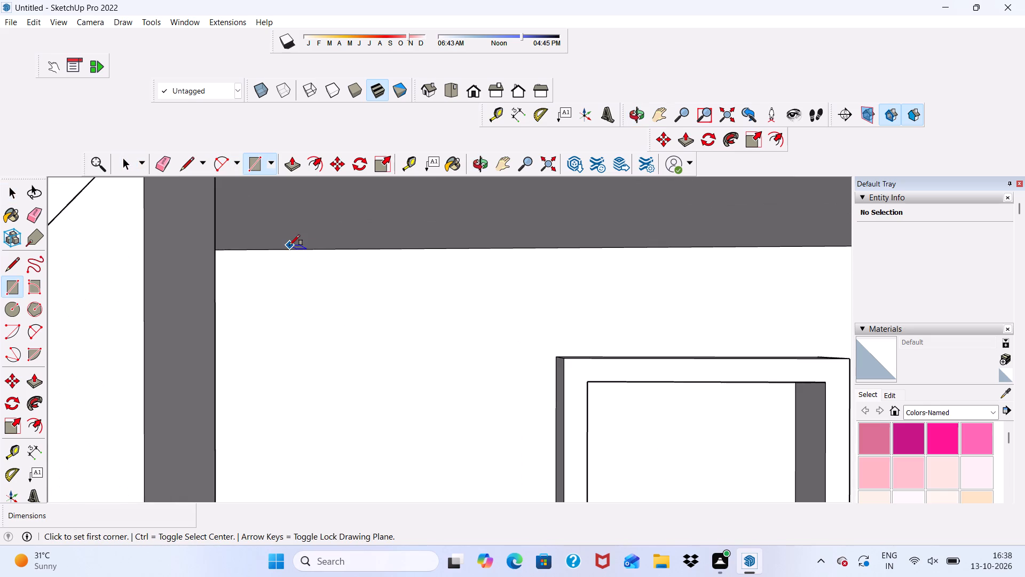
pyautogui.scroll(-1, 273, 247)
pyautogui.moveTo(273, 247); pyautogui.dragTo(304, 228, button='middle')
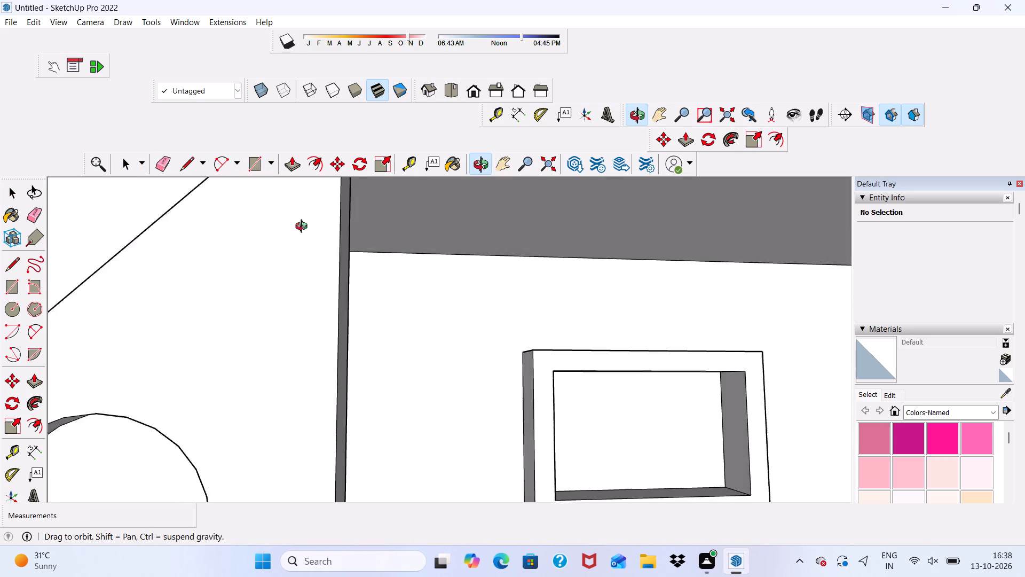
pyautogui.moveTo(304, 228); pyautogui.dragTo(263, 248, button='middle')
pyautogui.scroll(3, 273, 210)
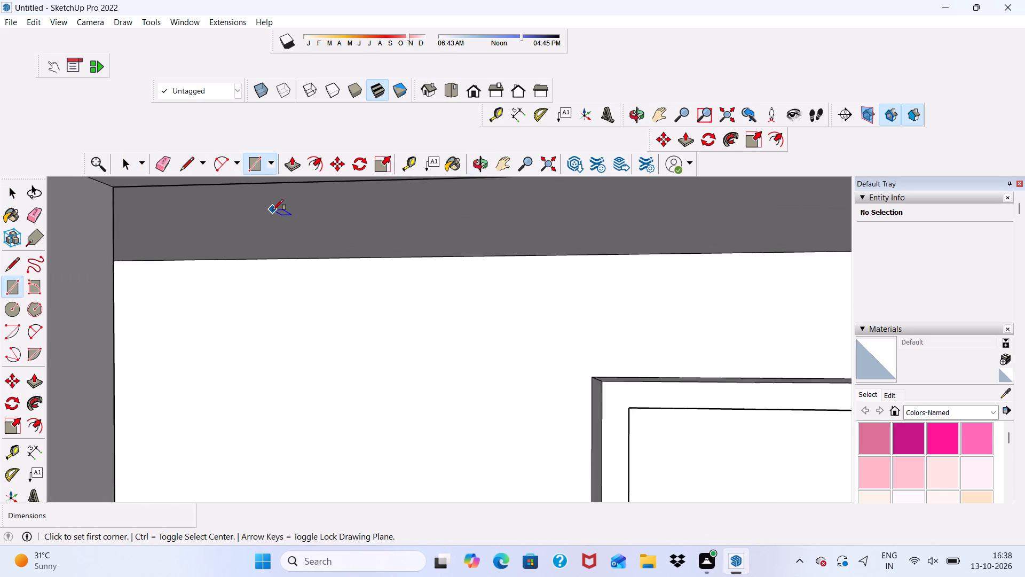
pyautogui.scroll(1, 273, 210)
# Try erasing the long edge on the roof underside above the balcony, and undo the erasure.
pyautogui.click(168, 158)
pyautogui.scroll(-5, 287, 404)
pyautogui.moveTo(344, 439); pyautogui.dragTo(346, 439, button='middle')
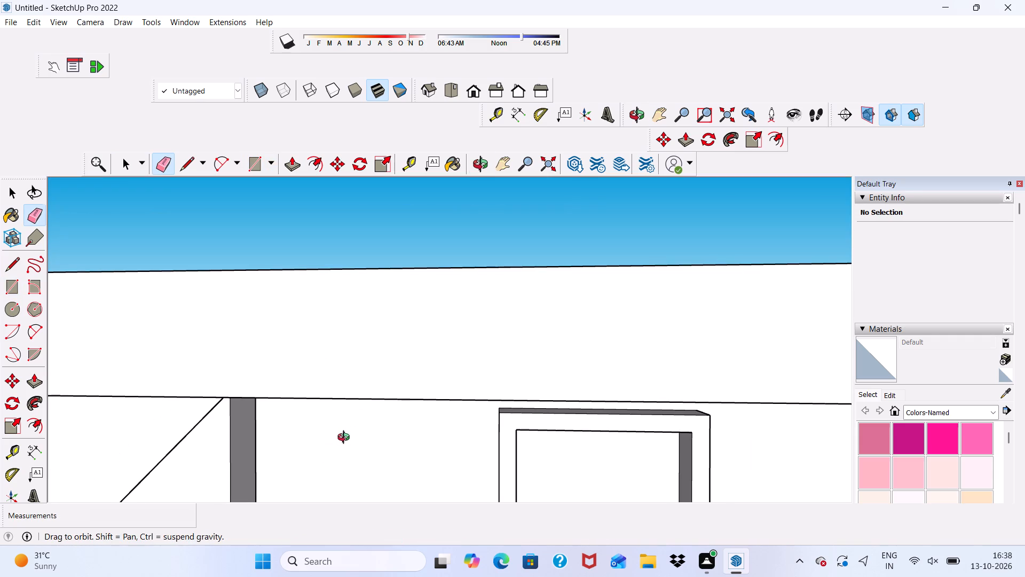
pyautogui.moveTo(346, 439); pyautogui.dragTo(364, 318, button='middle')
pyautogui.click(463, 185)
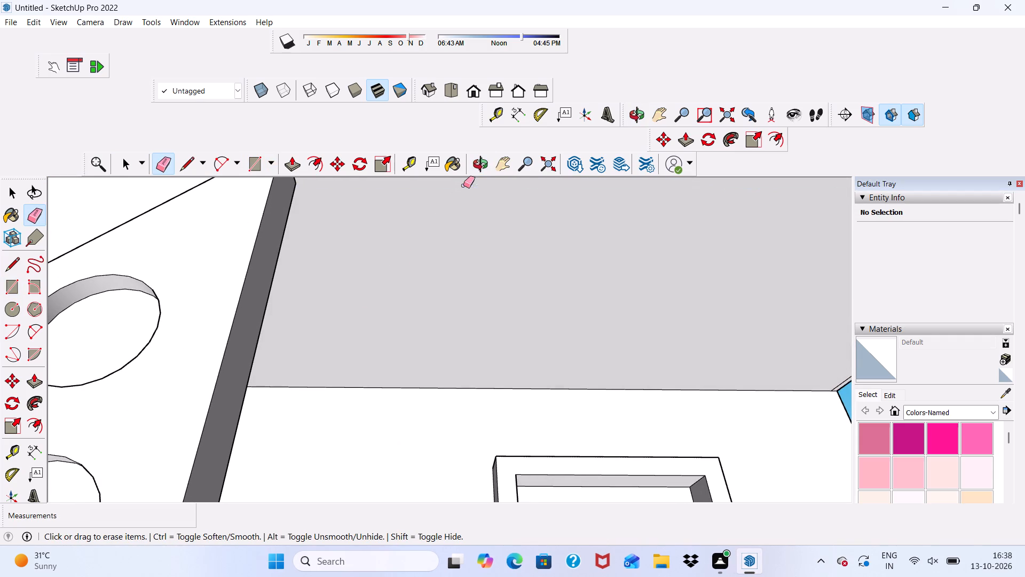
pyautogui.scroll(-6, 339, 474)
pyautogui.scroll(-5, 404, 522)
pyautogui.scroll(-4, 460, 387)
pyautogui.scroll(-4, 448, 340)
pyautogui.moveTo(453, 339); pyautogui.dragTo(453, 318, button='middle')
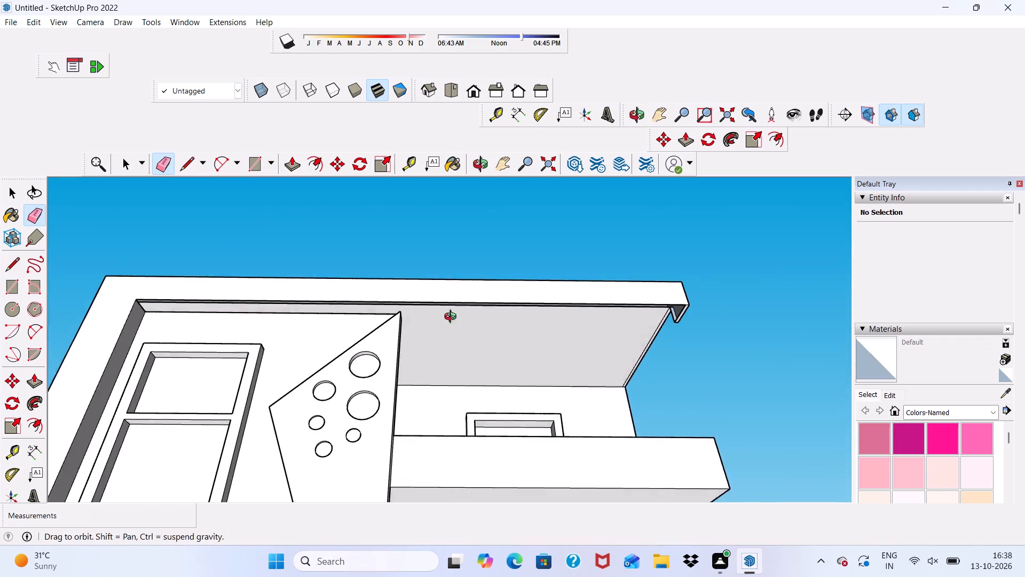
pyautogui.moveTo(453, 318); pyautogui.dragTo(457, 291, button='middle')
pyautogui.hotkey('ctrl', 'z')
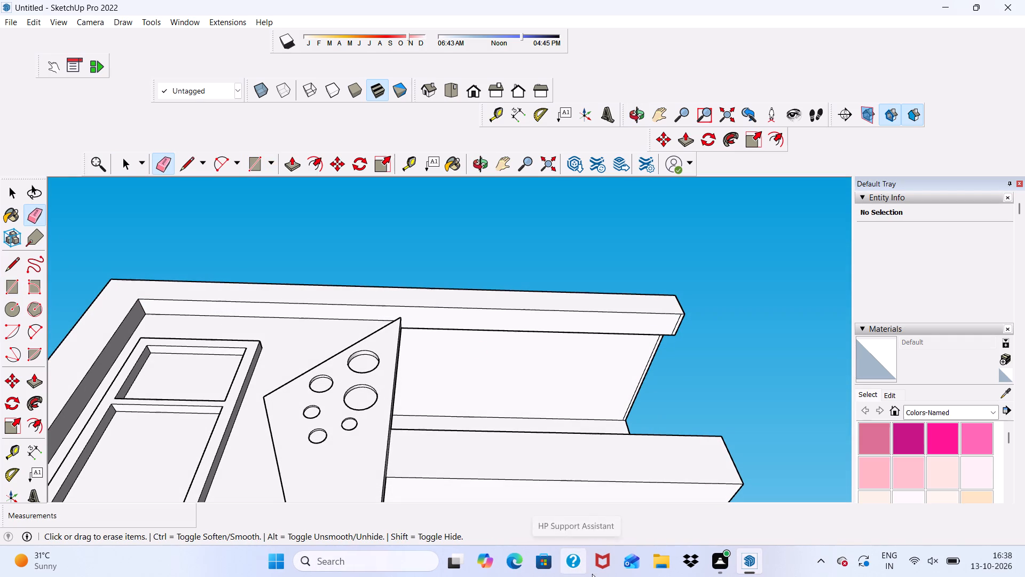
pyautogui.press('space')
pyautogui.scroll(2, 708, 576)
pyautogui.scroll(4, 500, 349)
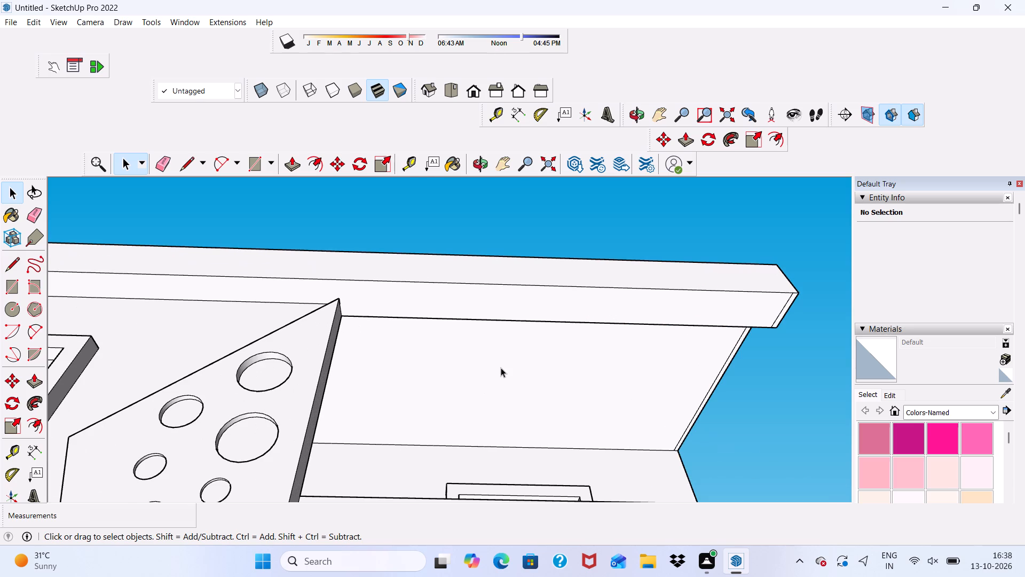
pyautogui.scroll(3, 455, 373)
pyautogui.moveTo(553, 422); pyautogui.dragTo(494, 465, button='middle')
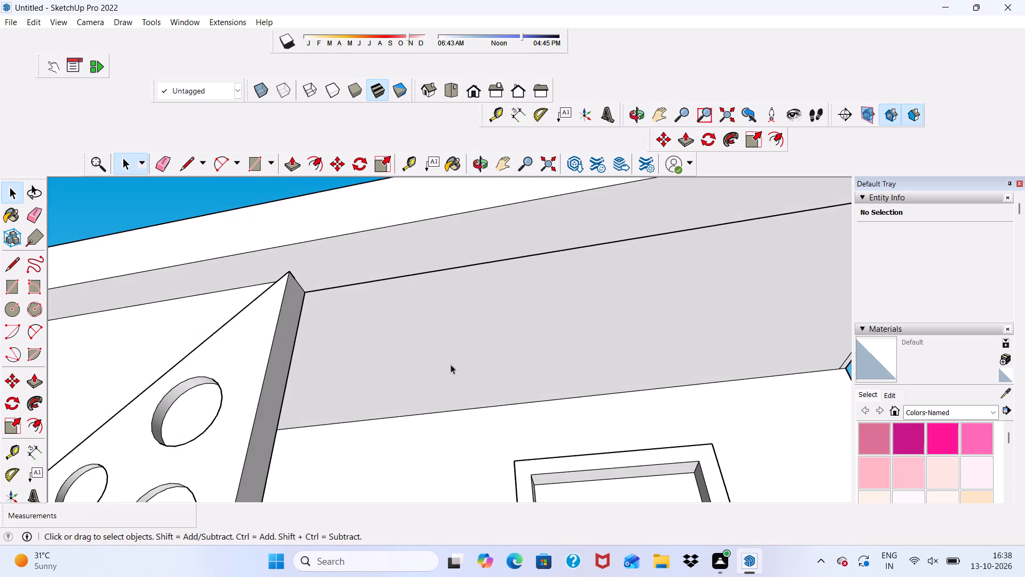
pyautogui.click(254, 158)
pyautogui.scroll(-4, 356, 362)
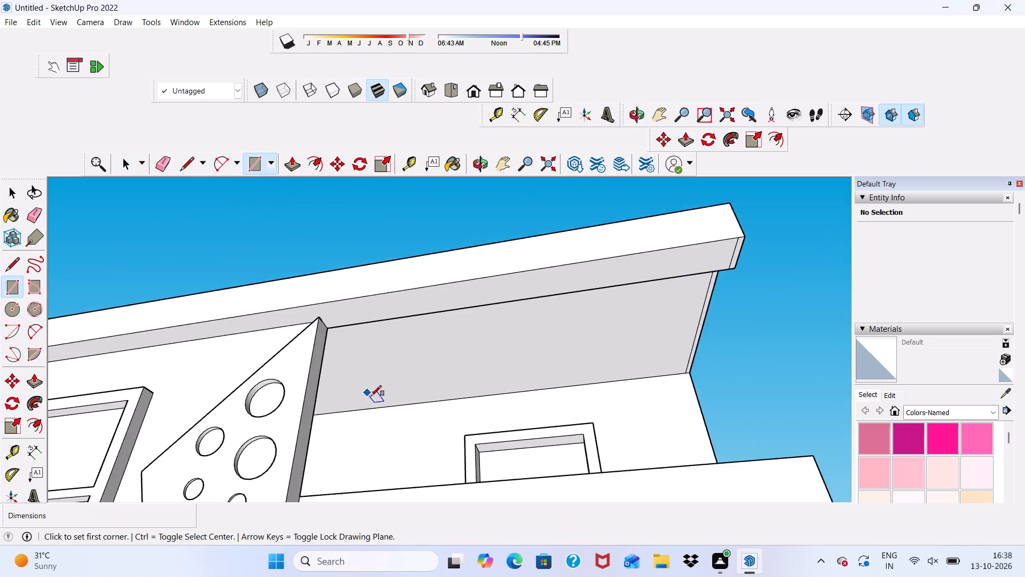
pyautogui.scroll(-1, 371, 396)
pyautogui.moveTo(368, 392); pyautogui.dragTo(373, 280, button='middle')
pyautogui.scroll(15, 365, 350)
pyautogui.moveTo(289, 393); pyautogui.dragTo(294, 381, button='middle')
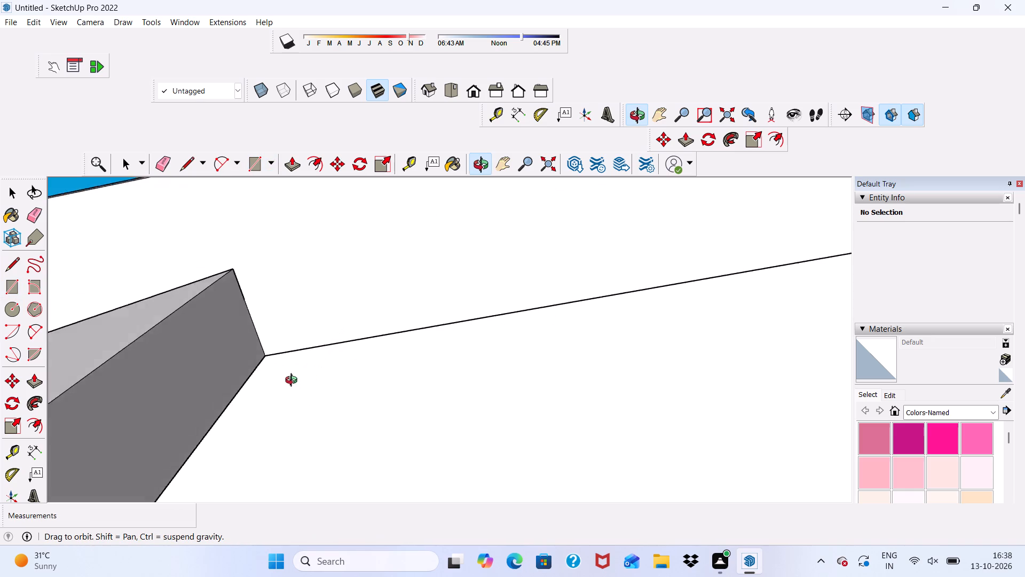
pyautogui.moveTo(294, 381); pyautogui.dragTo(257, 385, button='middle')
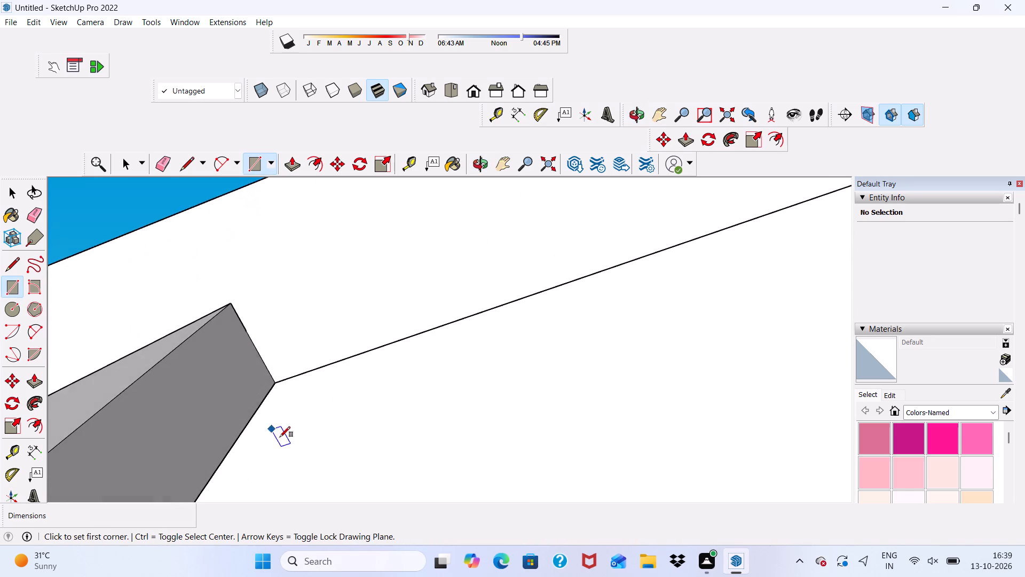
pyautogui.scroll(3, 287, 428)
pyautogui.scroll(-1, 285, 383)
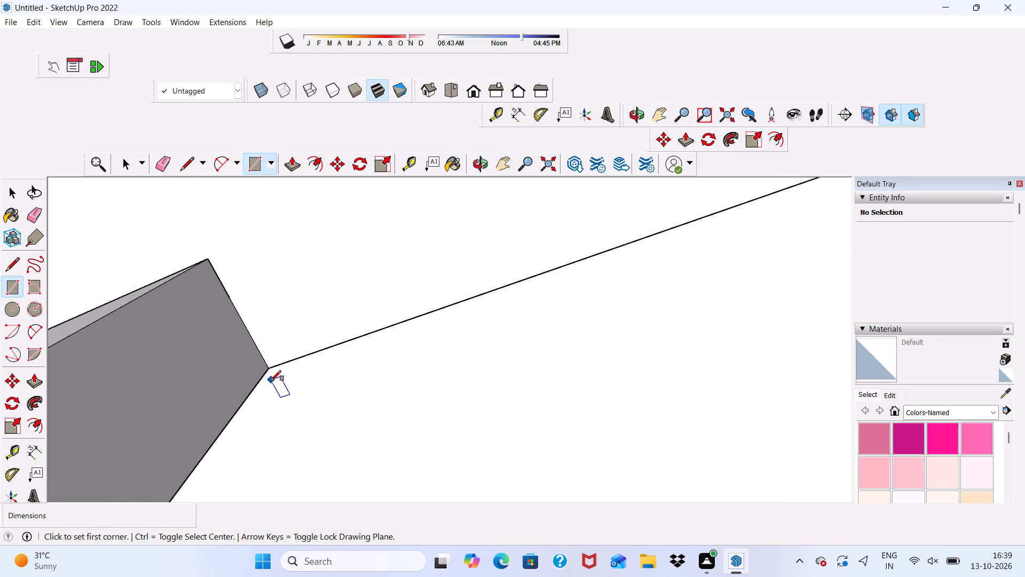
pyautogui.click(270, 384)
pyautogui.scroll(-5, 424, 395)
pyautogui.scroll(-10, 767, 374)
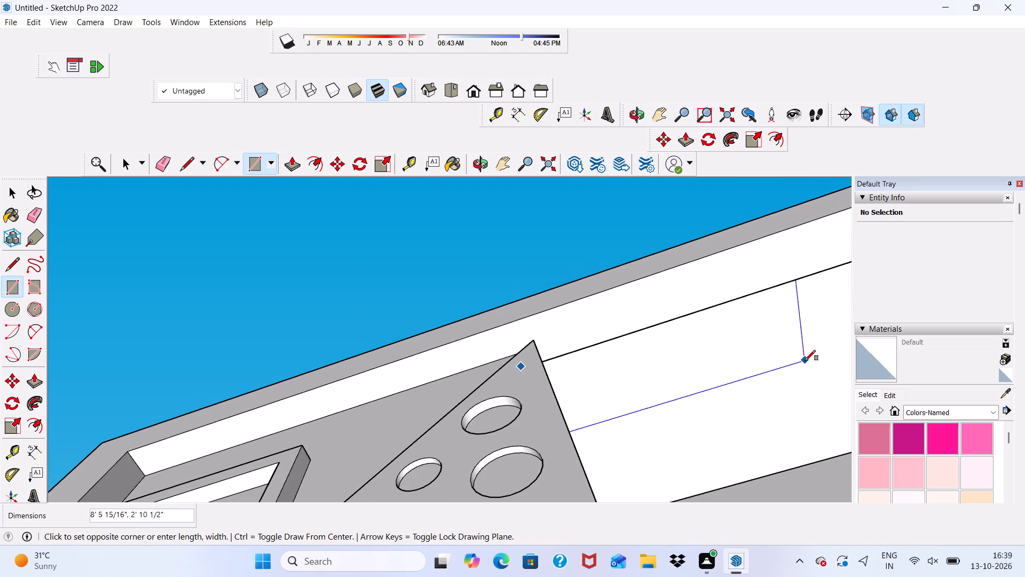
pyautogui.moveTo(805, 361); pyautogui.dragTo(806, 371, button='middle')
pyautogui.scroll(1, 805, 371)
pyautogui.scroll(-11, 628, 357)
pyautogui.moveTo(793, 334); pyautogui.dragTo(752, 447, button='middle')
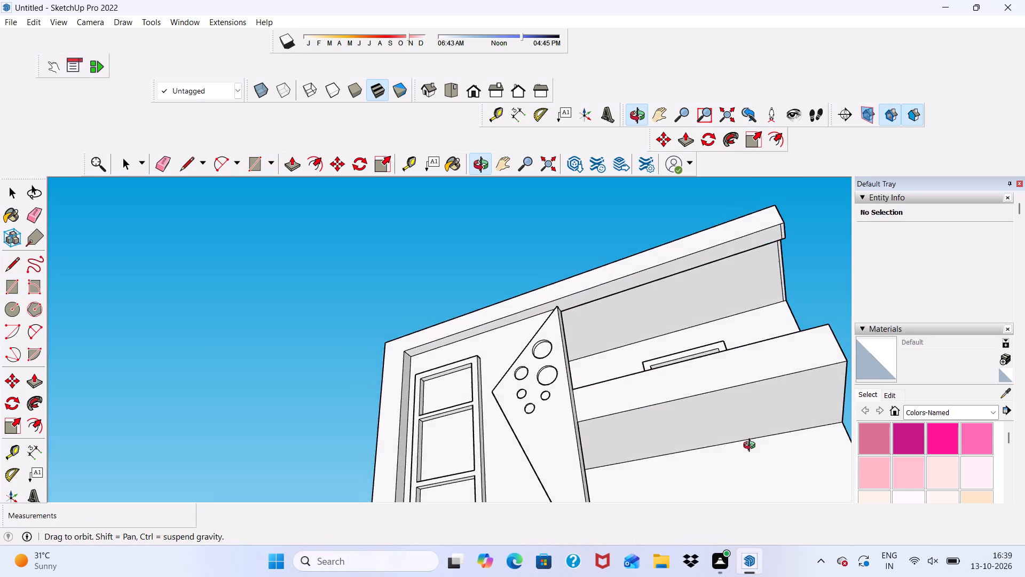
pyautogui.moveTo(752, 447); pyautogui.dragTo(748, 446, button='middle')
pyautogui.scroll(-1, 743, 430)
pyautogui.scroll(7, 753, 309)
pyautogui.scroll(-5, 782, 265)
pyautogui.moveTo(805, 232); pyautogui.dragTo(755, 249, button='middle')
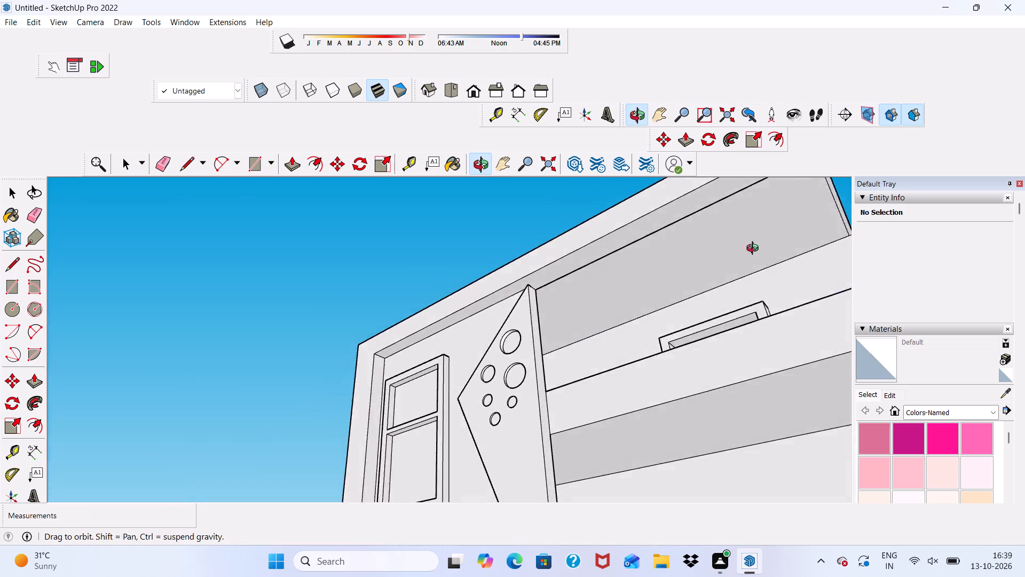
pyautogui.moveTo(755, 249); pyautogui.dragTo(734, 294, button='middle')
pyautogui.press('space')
# Erase the leftover short edges near the balcony roof's outer end, on the front border's inner and bottom faces and the roof underside.
pyautogui.moveTo(599, 296); pyautogui.dragTo(681, 339, button='middle')
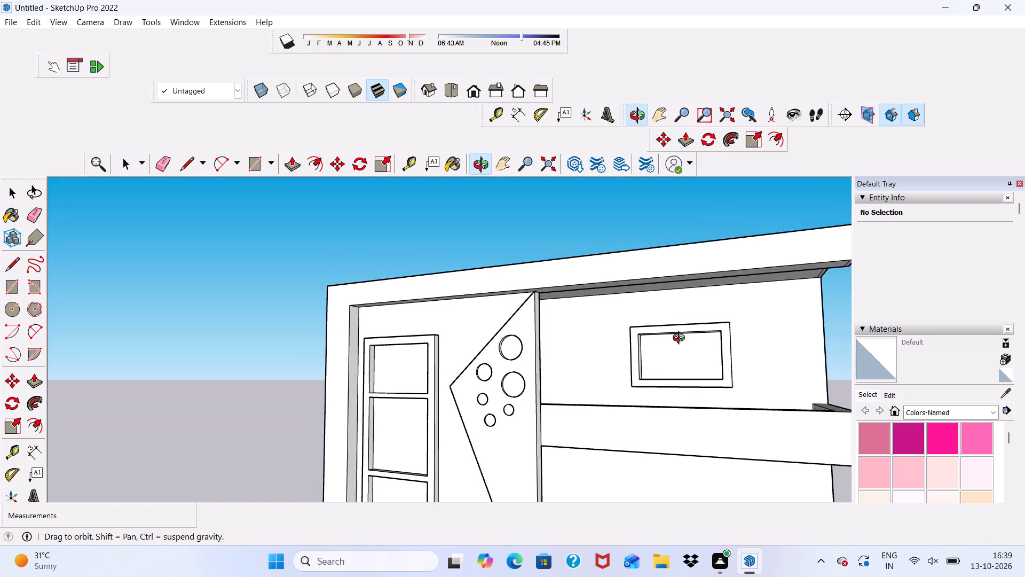
pyautogui.moveTo(681, 339); pyautogui.dragTo(740, 339, button='middle')
pyautogui.click(473, 86)
pyautogui.scroll(-4, 594, 317)
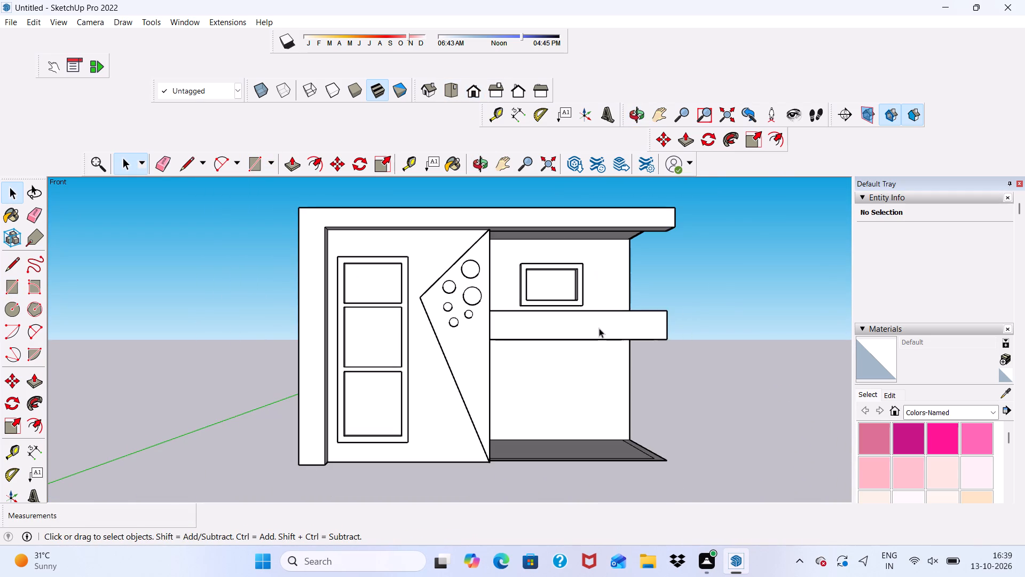
pyautogui.scroll(5, 540, 248)
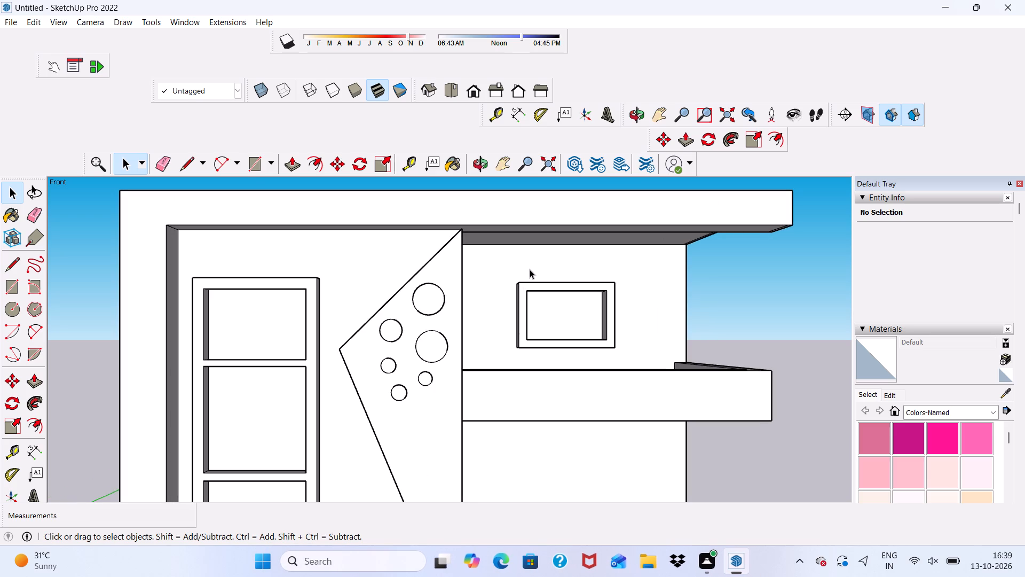
pyautogui.moveTo(702, 295); pyautogui.dragTo(674, 213, button='middle')
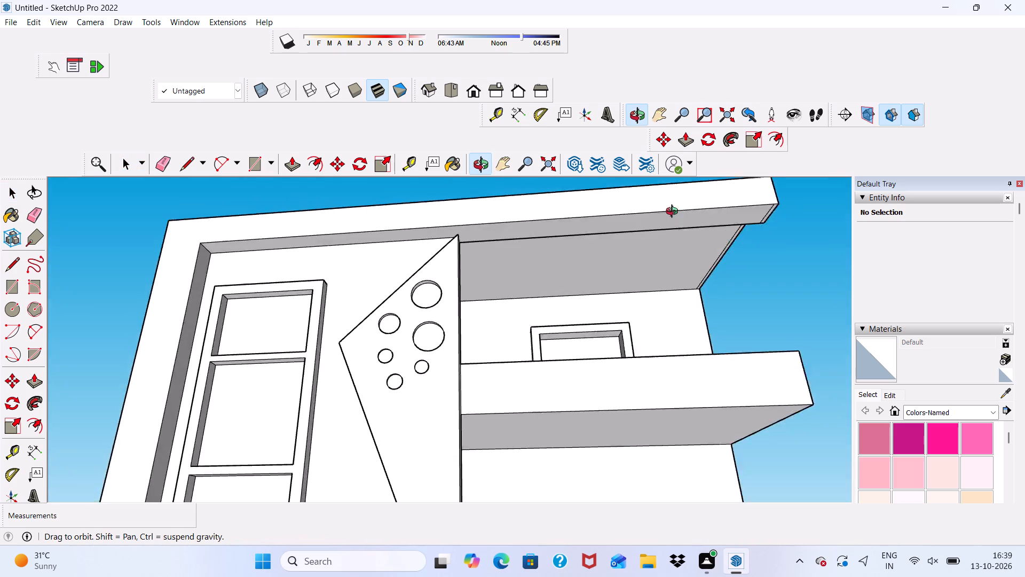
pyautogui.moveTo(674, 213); pyautogui.dragTo(379, 340, button='middle')
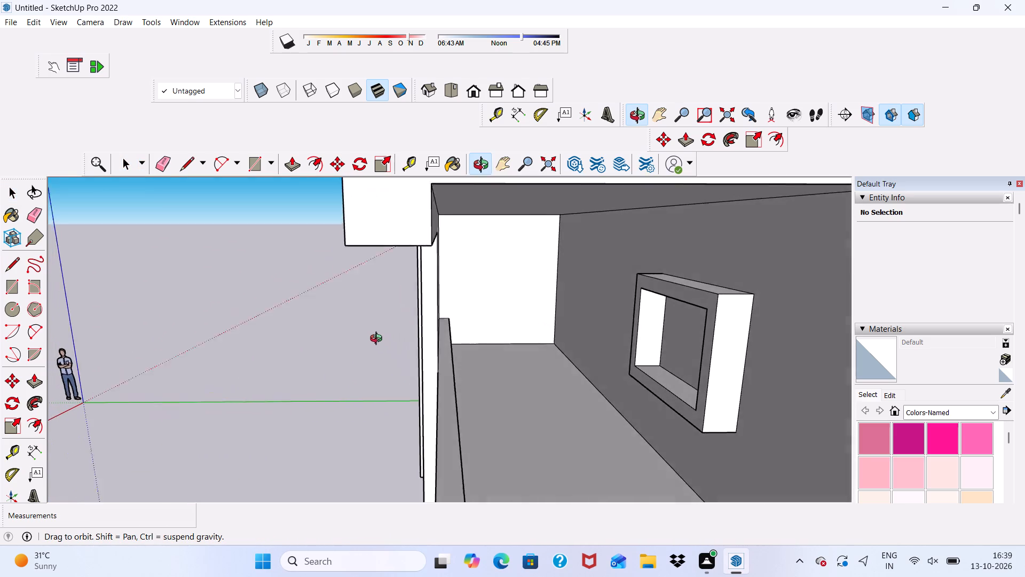
pyautogui.moveTo(379, 340); pyautogui.dragTo(364, 336, button='middle')
pyautogui.scroll(-5, 375, 246)
pyautogui.moveTo(389, 237); pyautogui.dragTo(376, 209, button='middle')
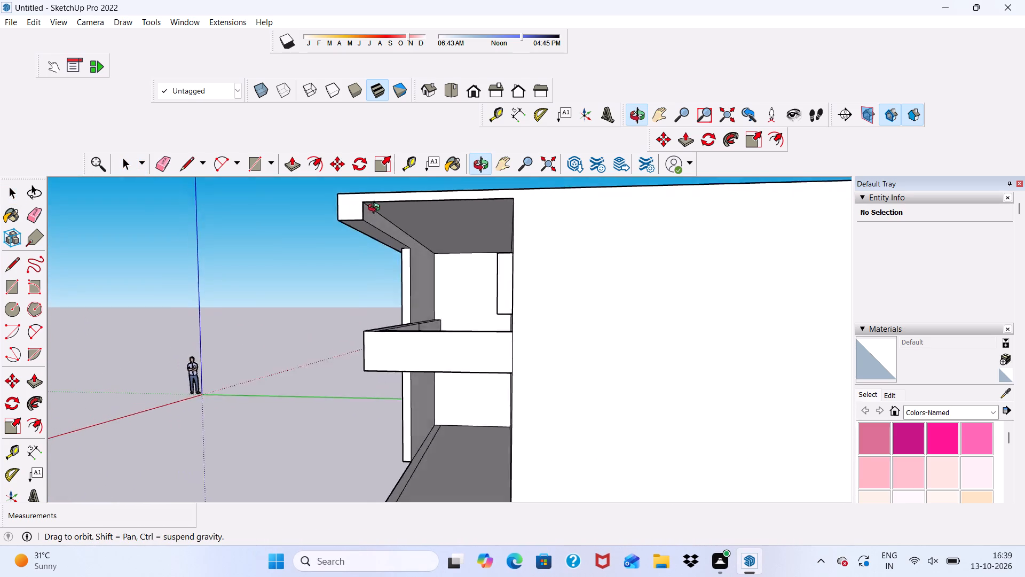
pyautogui.moveTo(376, 209); pyautogui.dragTo(366, 210, button='middle')
pyautogui.scroll(6, 366, 210)
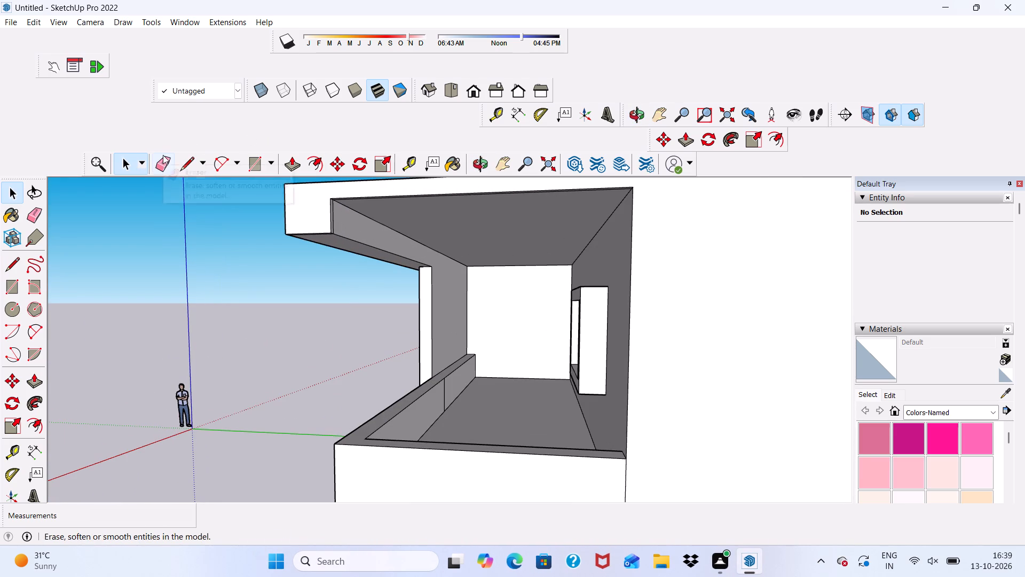
pyautogui.click(163, 155)
pyautogui.scroll(13, 429, 206)
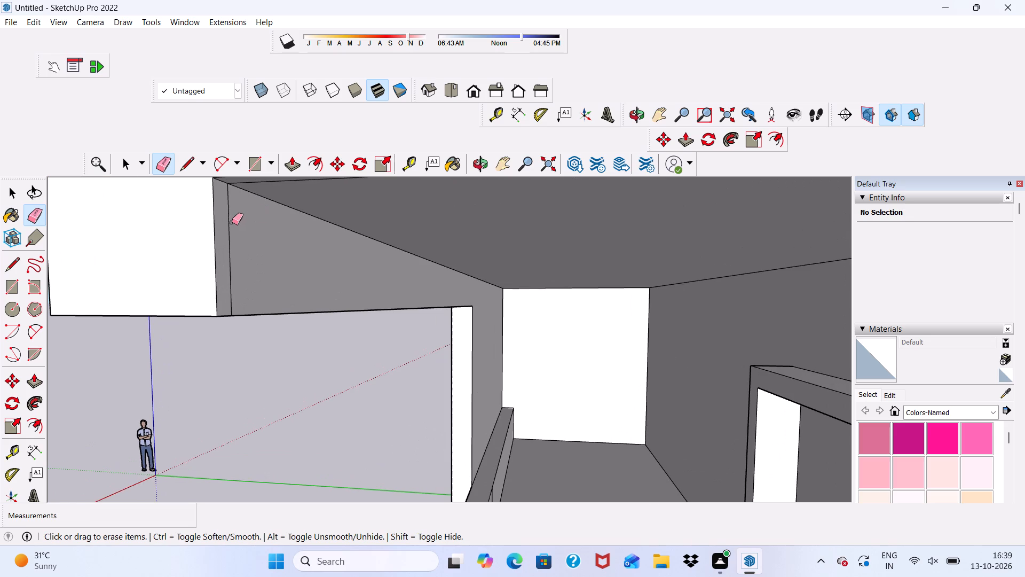
pyautogui.click(227, 224)
pyautogui.click(231, 220)
pyautogui.click(232, 222)
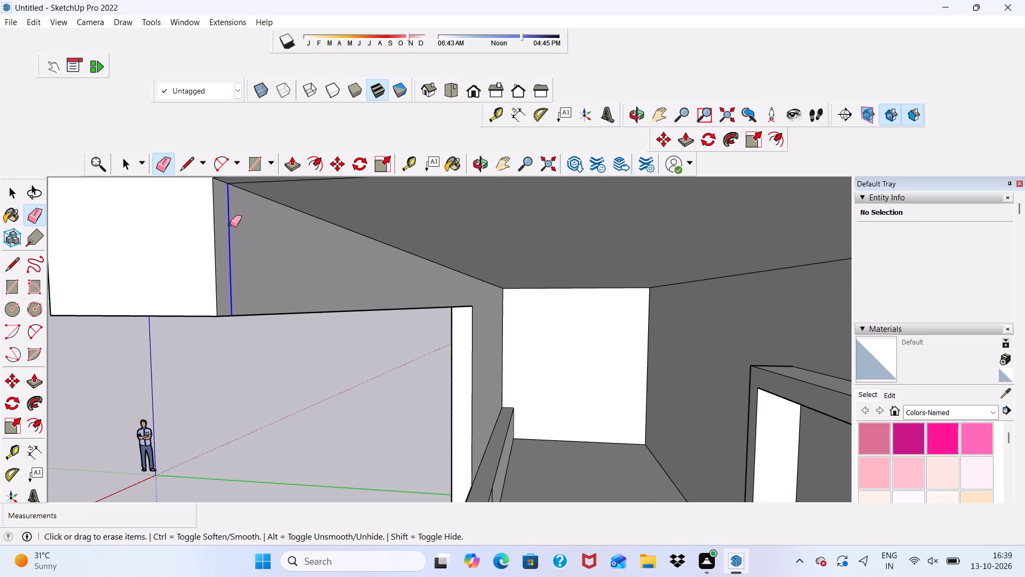
pyautogui.scroll(-2, 259, 236)
pyautogui.moveTo(287, 215); pyautogui.dragTo(26, 14, button='middle')
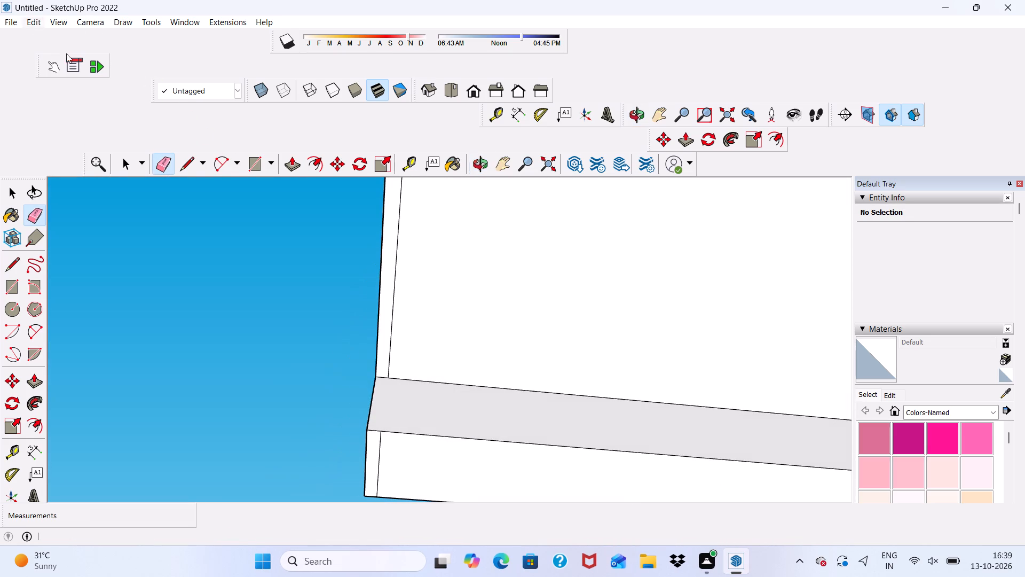
pyautogui.click(398, 248)
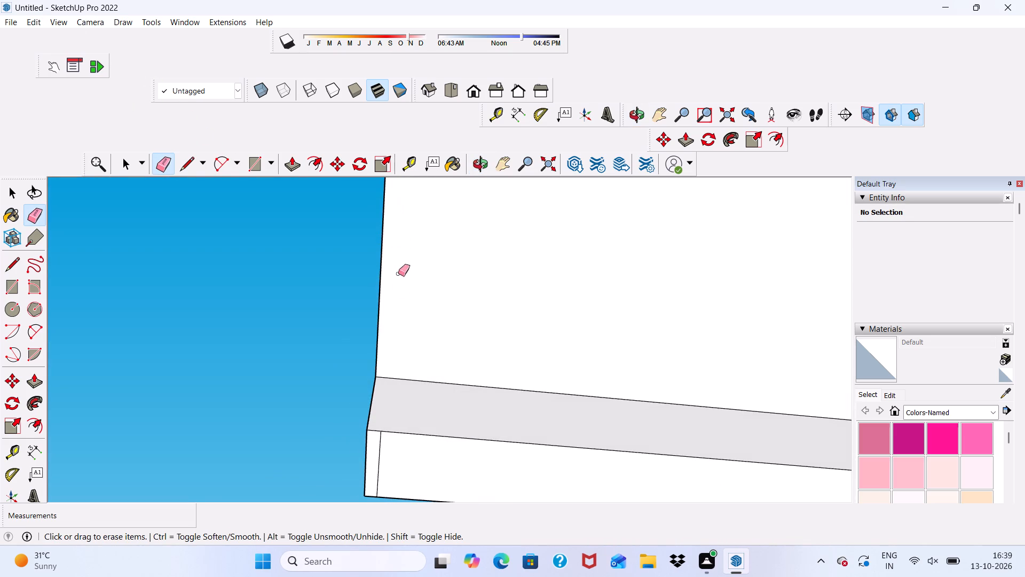
pyautogui.moveTo(384, 449); pyautogui.dragTo(379, 453)
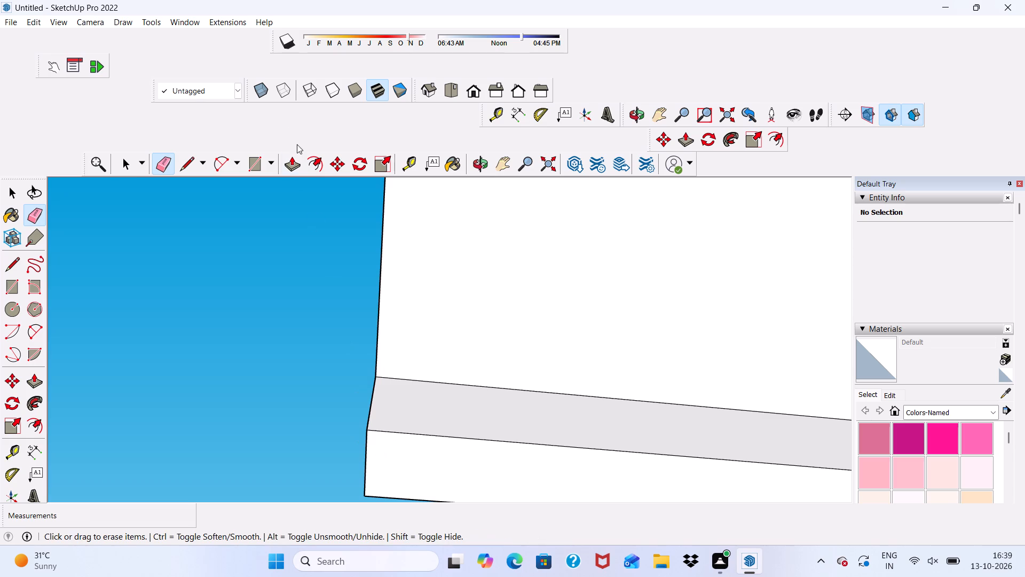
# Draw a rectangle about 1' 2" by 1' 1/2" at the outer end of the roof front border's inner face.
pyautogui.click(249, 163)
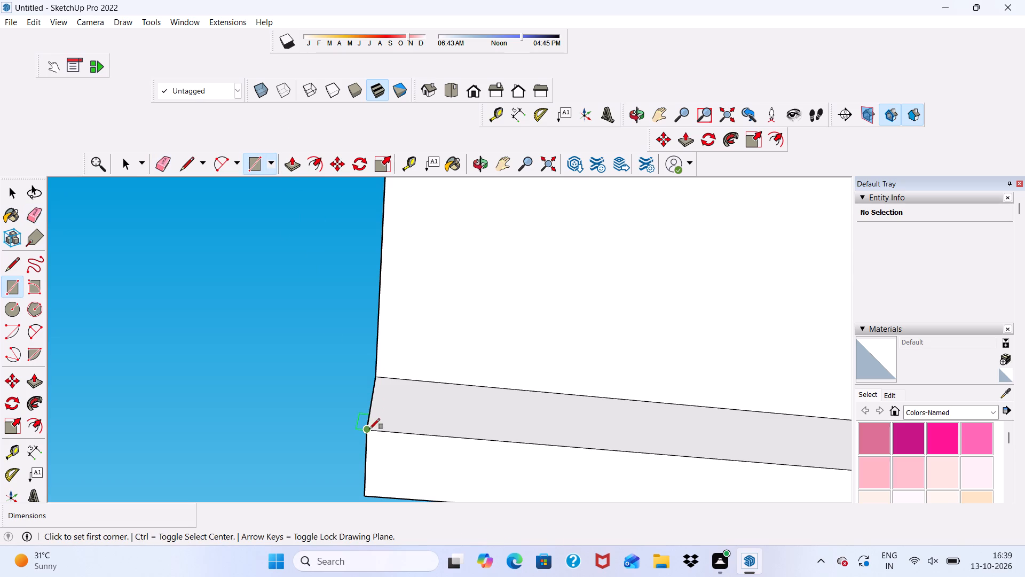
pyautogui.click(372, 429)
pyautogui.click(455, 385)
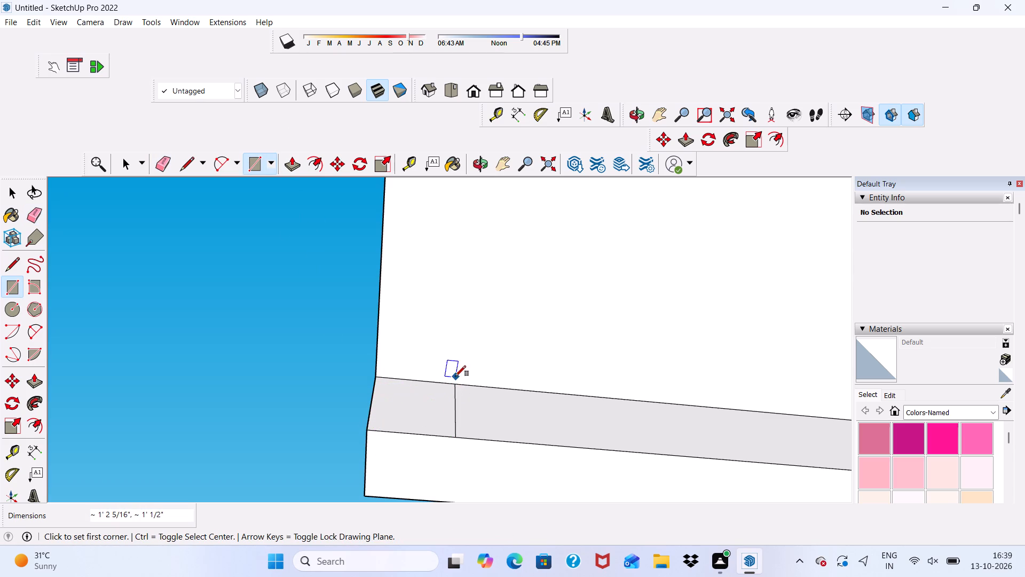
# Pull the rectangle's face 8' 9 15/16" back to the building wall, forming a side beam under the balcony roof's outer end.
pyautogui.press('space')
pyautogui.click(412, 394)
pyautogui.scroll(-5, 388, 344)
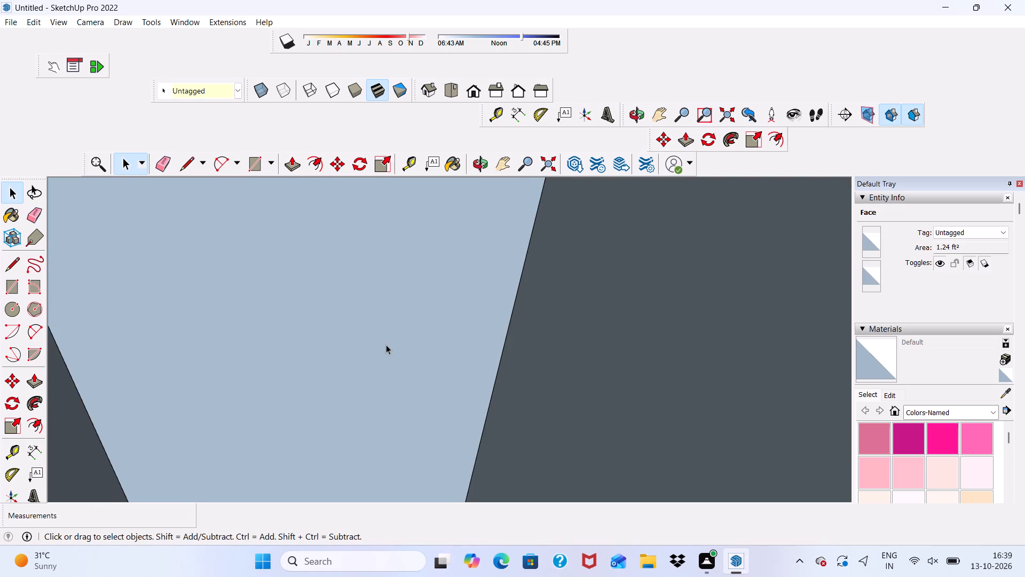
pyautogui.scroll(1, 404, 269)
pyautogui.click(474, 81)
pyautogui.scroll(-5, 560, 458)
pyautogui.moveTo(550, 453); pyautogui.dragTo(153, 390, button='middle')
pyautogui.scroll(9, 509, 424)
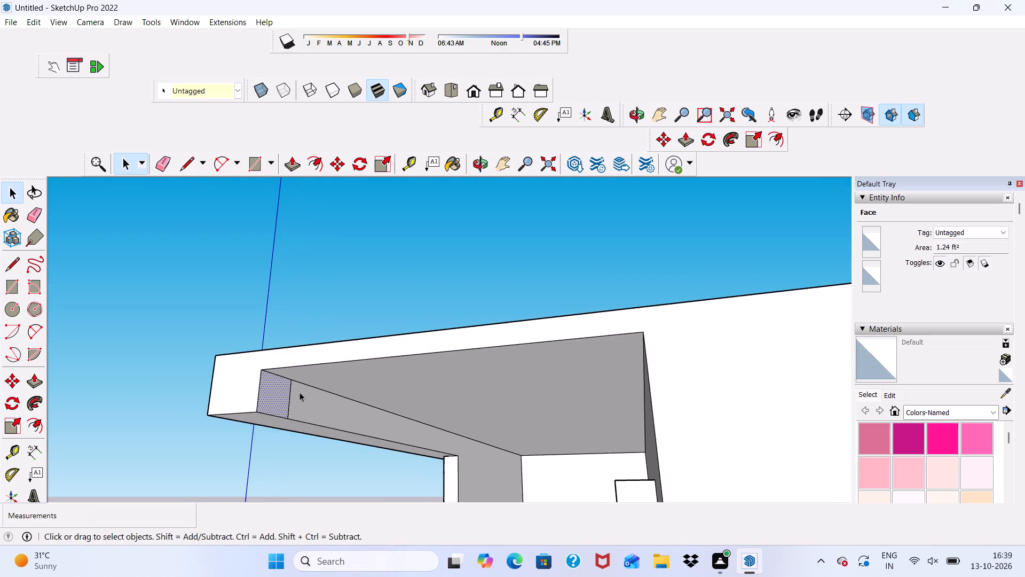
pyautogui.click(289, 159)
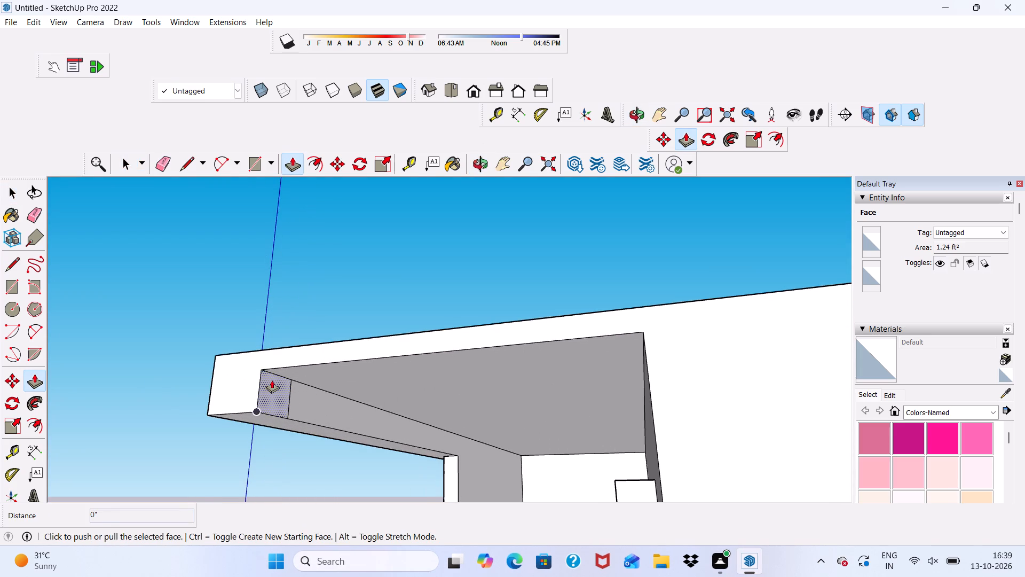
pyautogui.click(272, 380)
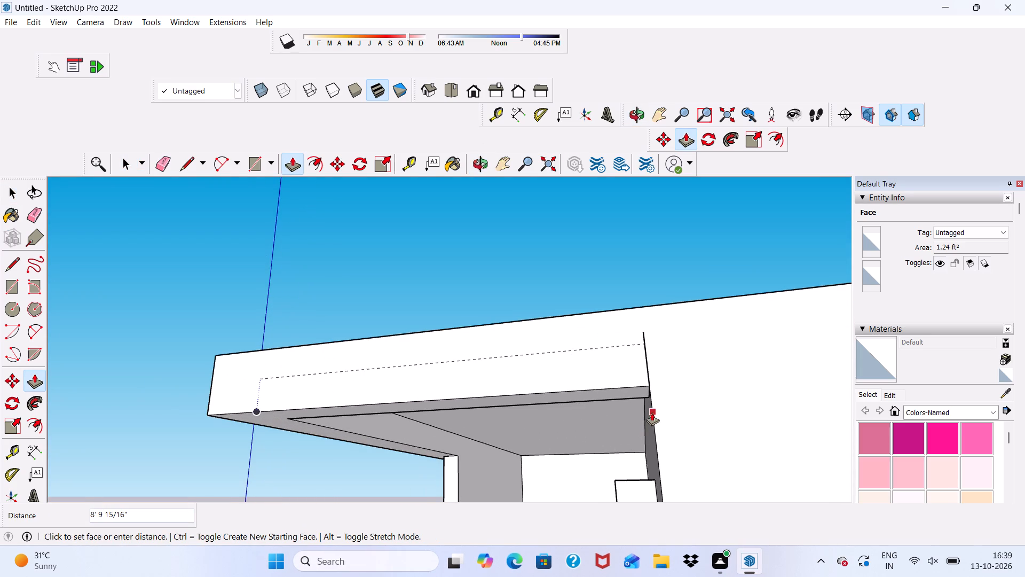
pyautogui.click(652, 412)
pyautogui.scroll(-1, 398, 386)
pyautogui.moveTo(399, 386); pyautogui.dragTo(872, 397, button='middle')
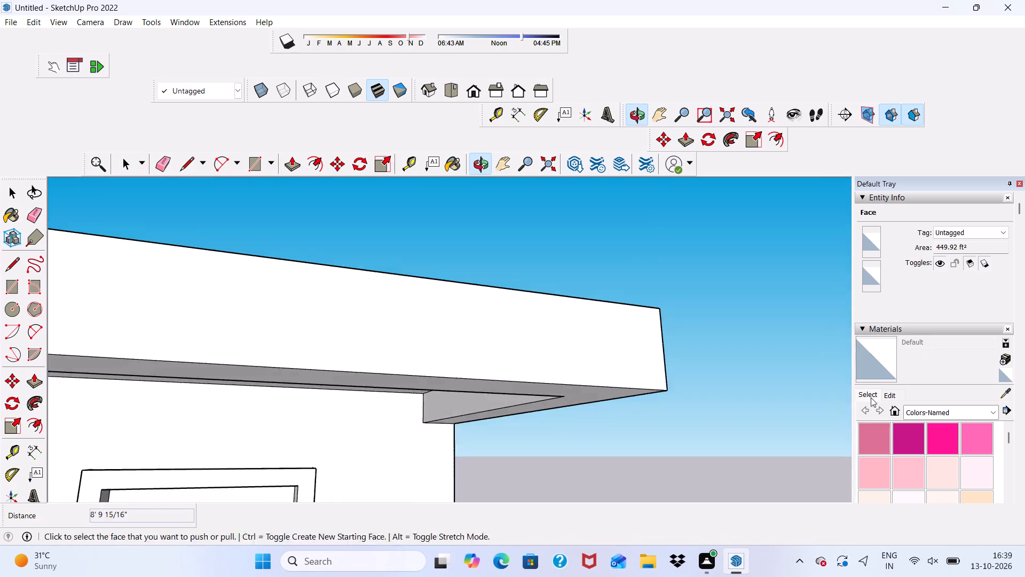
pyautogui.scroll(1, 861, 392)
pyautogui.scroll(-9, 734, 349)
pyautogui.press('space')
# Draw a vertical line about 9' 7" long on the balcony's back wall, between the triangular panel and window, from floor to roof underside.
pyautogui.moveTo(739, 359); pyautogui.dragTo(643, 374, button='middle')
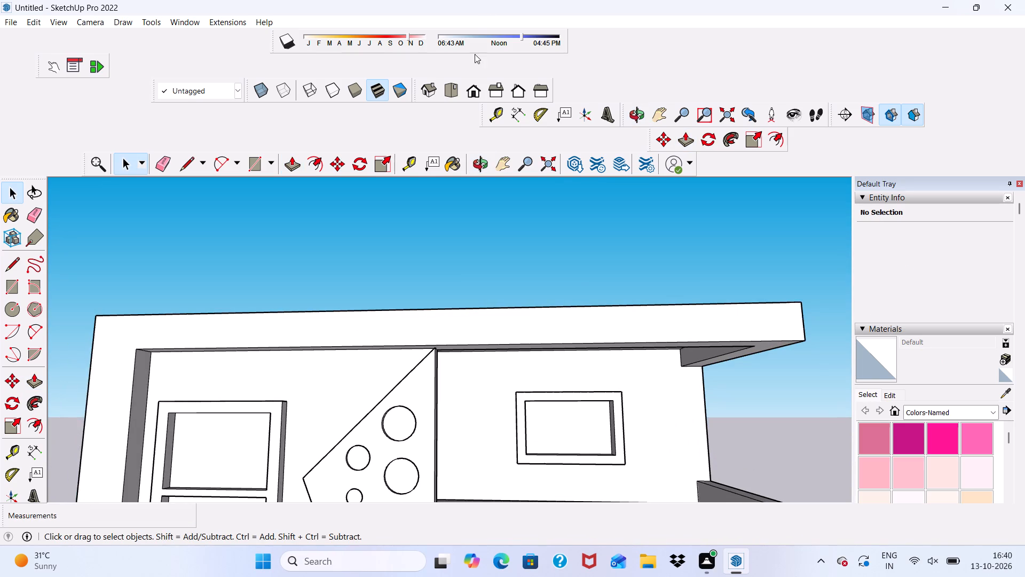
pyautogui.click(470, 88)
pyautogui.scroll(-3, 523, 272)
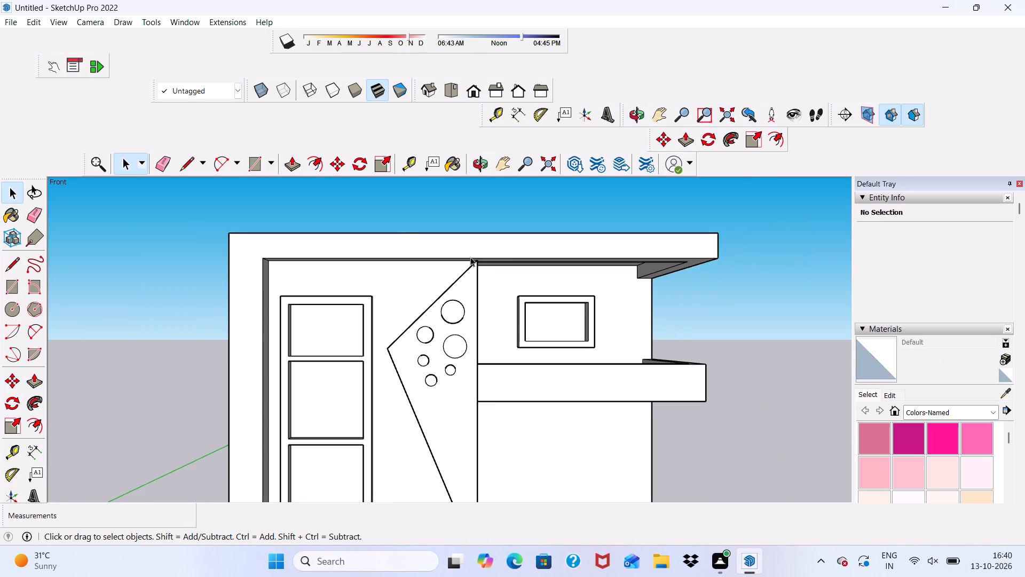
pyautogui.click(188, 158)
pyautogui.moveTo(621, 303); pyautogui.dragTo(574, 319, button='middle')
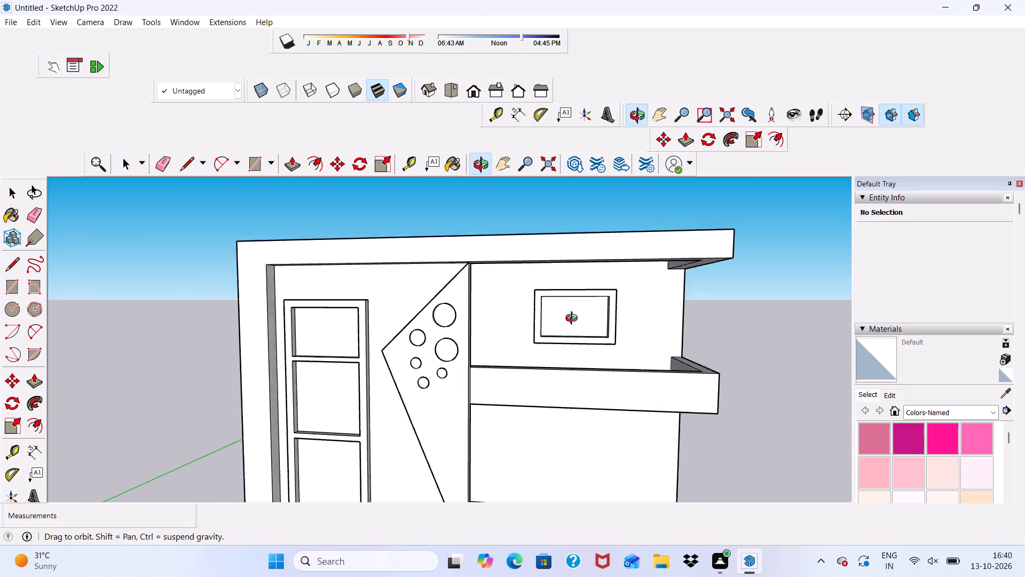
pyautogui.moveTo(574, 319); pyautogui.dragTo(521, 358, button='middle')
pyautogui.scroll(5, 490, 355)
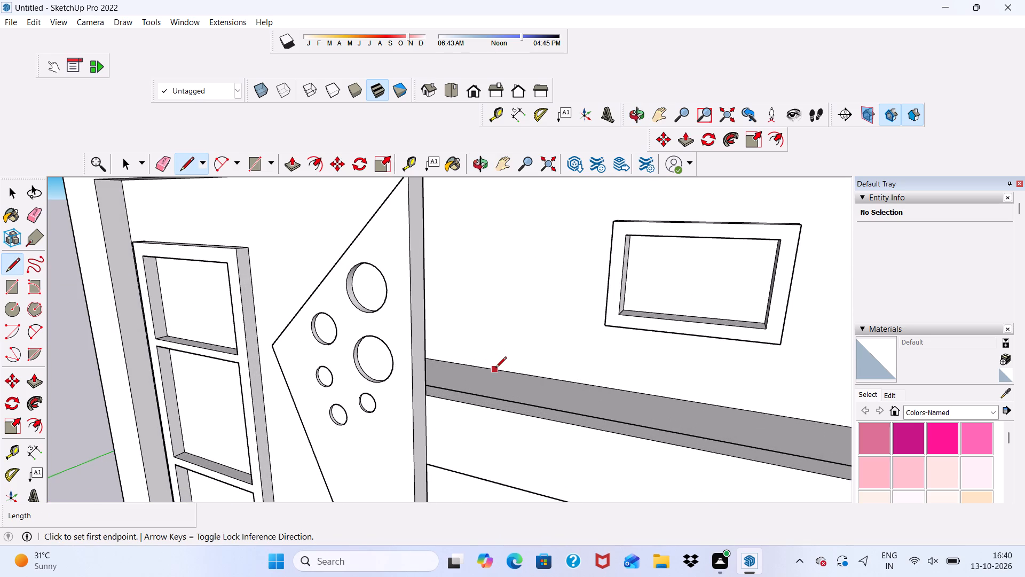
pyautogui.click(501, 371)
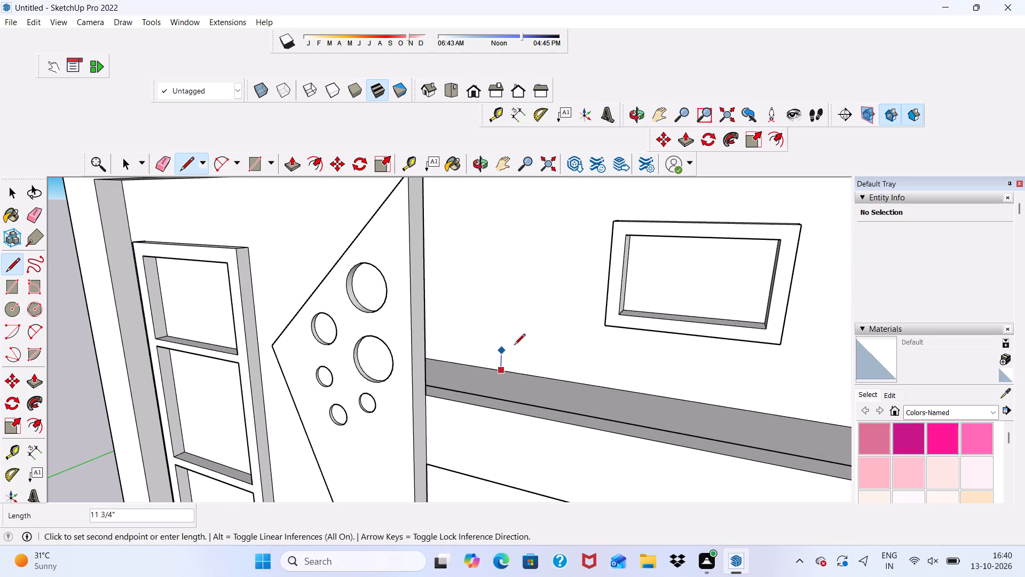
pyautogui.scroll(-6, 535, 313)
pyautogui.moveTo(549, 252); pyautogui.dragTo(558, 185, button='middle')
pyautogui.scroll(5, 555, 194)
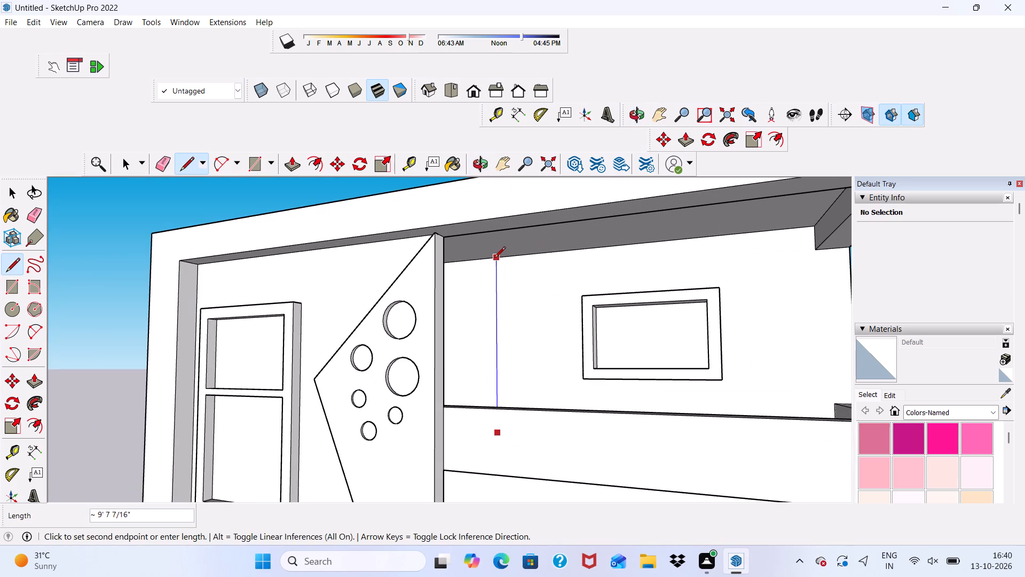
pyautogui.click(496, 260)
pyautogui.scroll(-4, 509, 280)
pyautogui.moveTo(556, 320); pyautogui.dragTo(649, 326, button='middle')
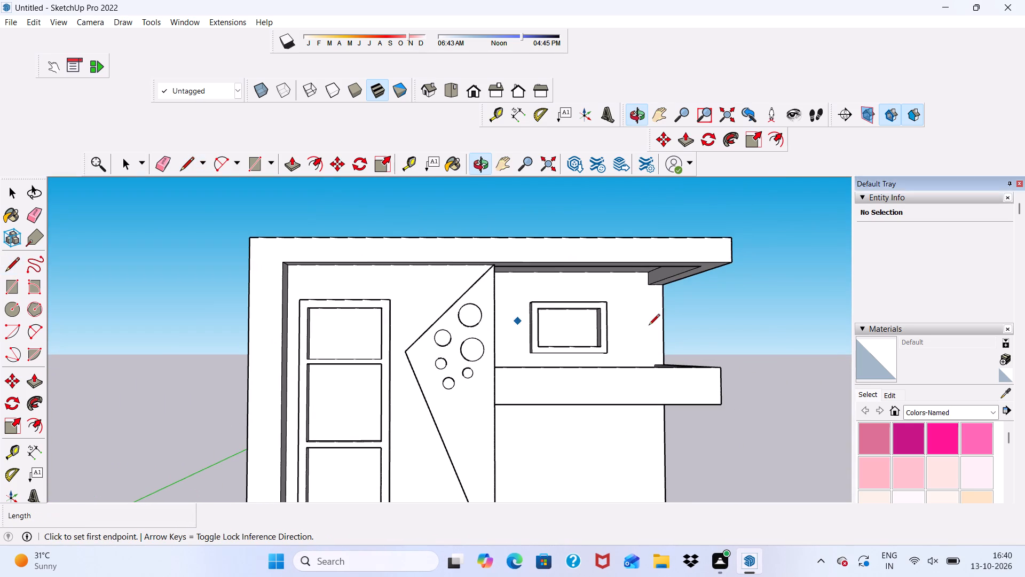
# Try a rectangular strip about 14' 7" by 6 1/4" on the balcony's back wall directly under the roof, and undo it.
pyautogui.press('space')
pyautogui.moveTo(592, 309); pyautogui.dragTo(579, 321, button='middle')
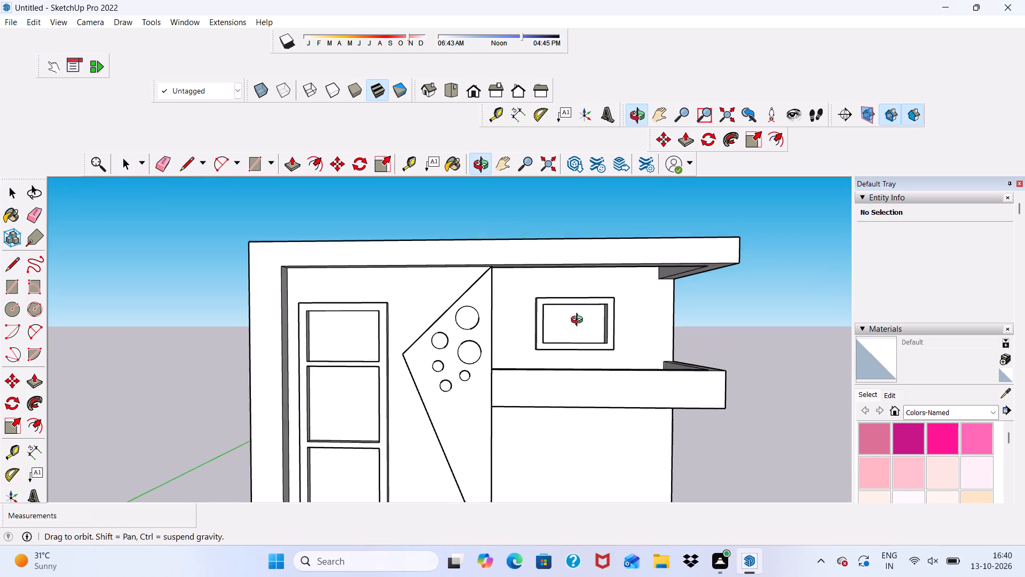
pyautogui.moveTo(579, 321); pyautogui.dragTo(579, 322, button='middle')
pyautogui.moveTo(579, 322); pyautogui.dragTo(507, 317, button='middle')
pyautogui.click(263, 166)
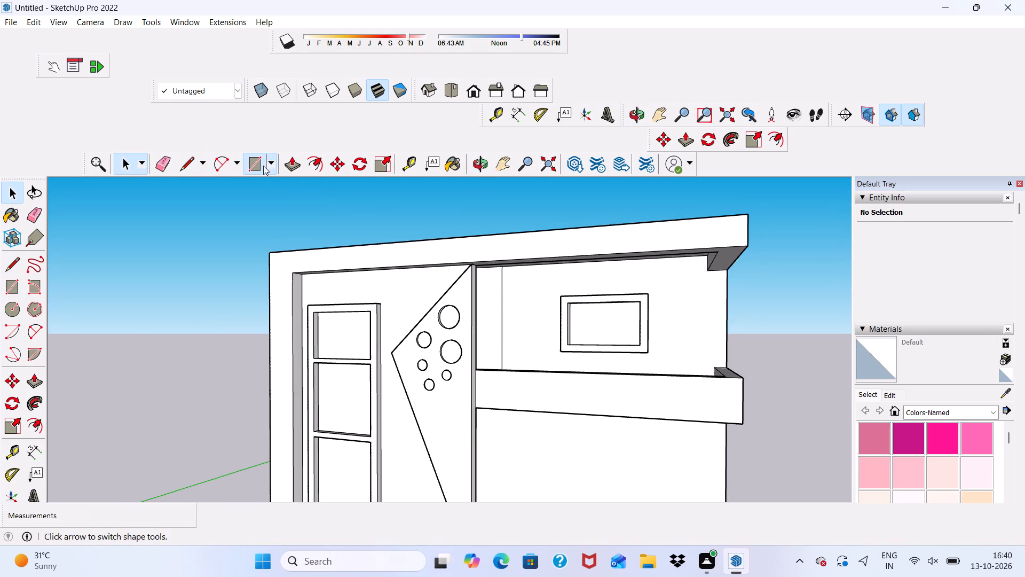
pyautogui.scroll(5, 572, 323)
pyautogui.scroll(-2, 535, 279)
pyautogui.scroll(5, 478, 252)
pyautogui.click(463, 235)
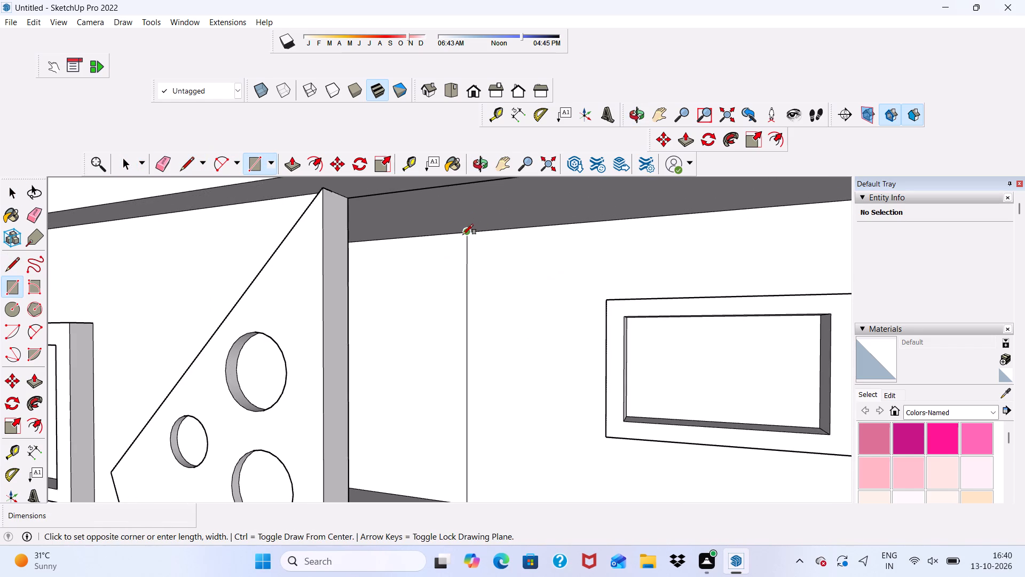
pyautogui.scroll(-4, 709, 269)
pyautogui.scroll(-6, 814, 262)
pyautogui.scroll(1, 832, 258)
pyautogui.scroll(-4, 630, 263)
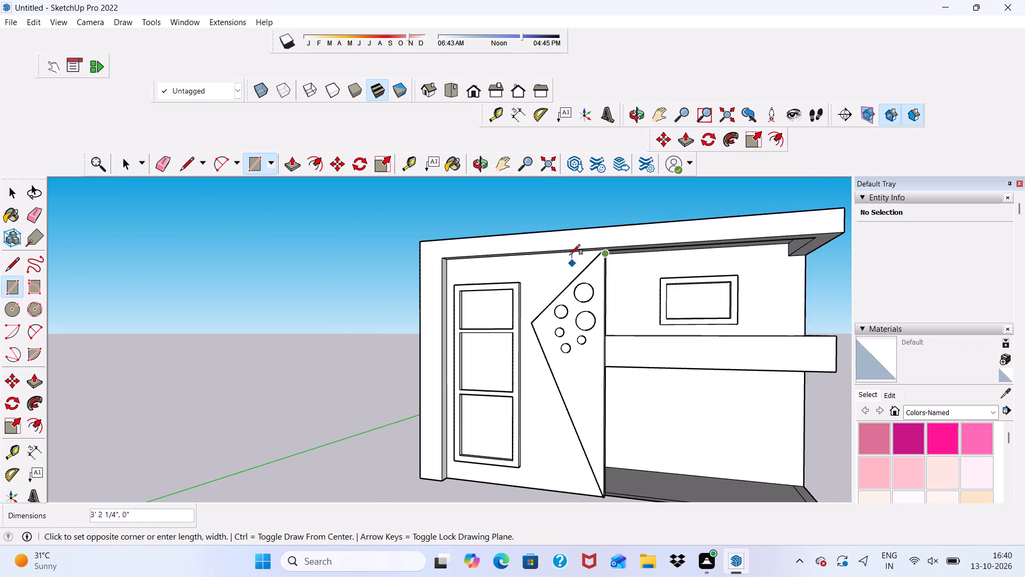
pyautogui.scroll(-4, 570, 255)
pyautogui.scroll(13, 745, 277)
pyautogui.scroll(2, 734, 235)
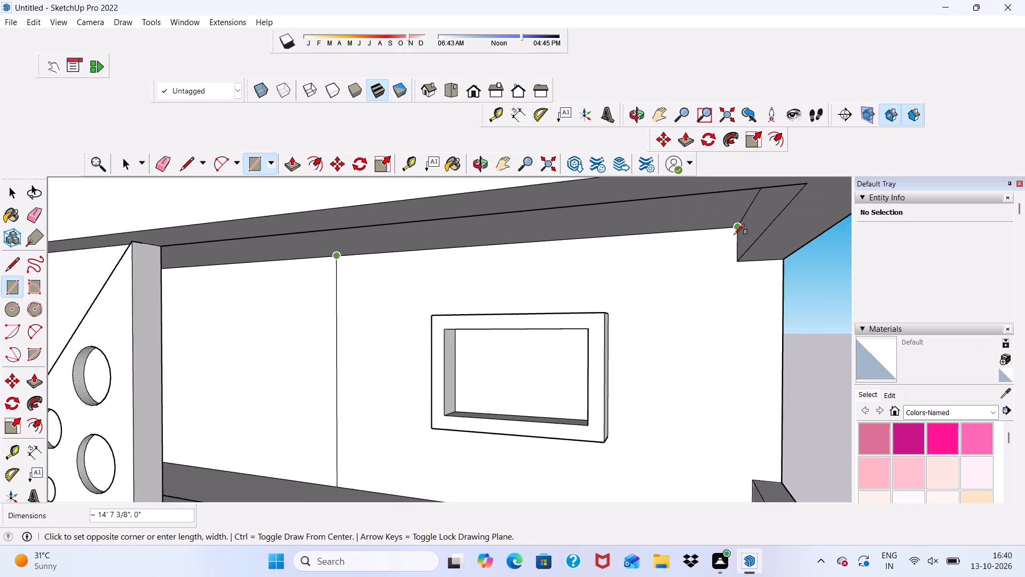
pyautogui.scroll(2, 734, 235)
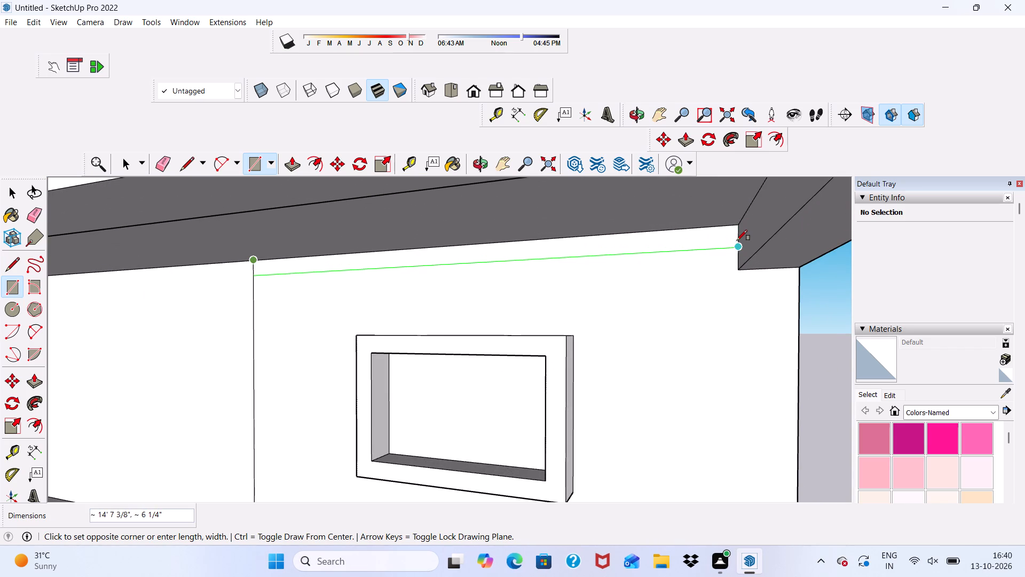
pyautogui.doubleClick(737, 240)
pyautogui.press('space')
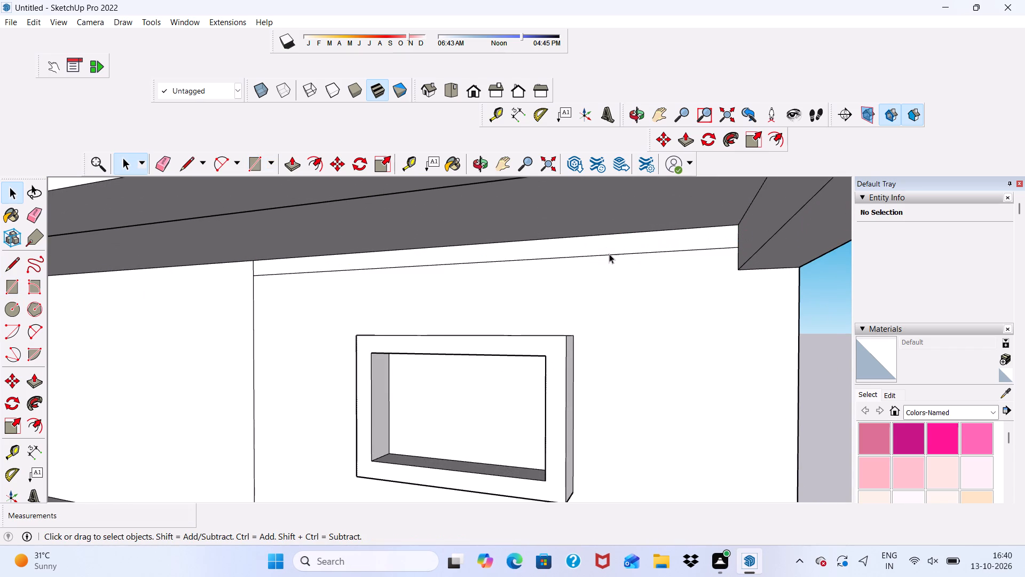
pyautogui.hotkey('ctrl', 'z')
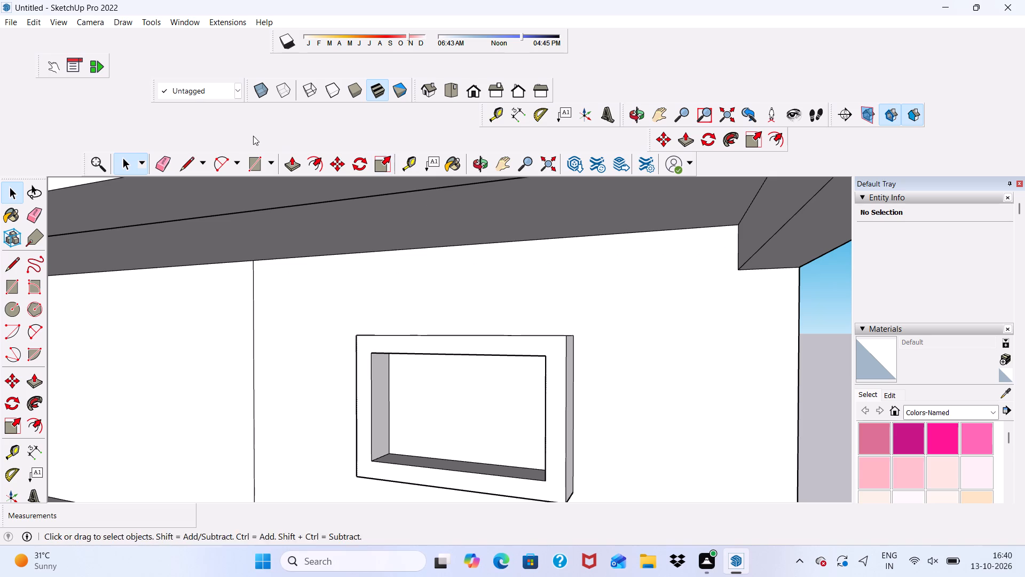
# Draw a rectangular strip about 15' 9 11/16" by 5 1/2" above the balcony window, from the vertical line to the wall's outer edge, level with the beam's underside.
pyautogui.scroll(-6, 189, 168)
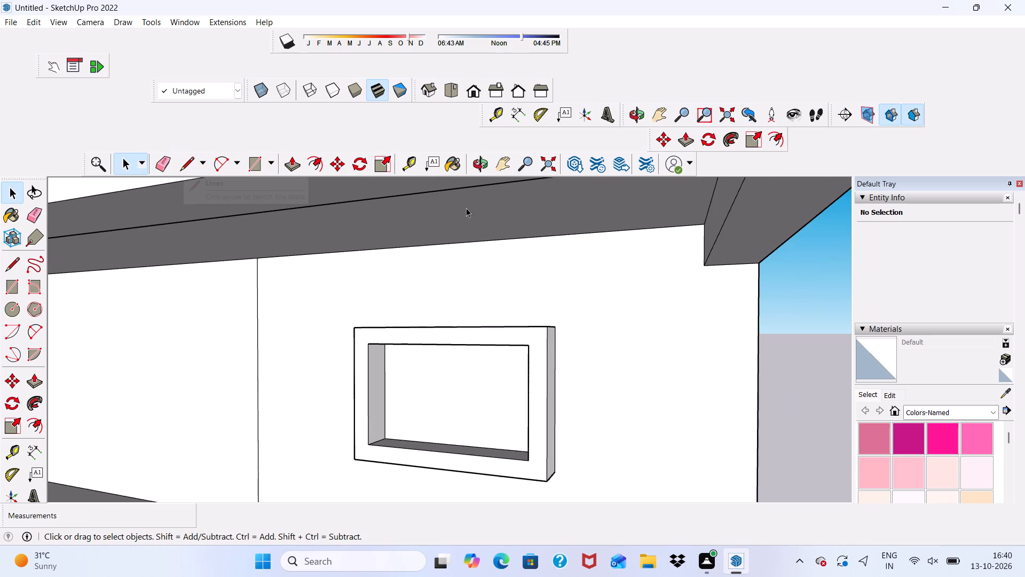
pyautogui.scroll(-4, 300, 185)
pyautogui.click(250, 160)
pyautogui.scroll(-5, 437, 224)
pyautogui.moveTo(641, 373); pyautogui.dragTo(653, 382, button='middle')
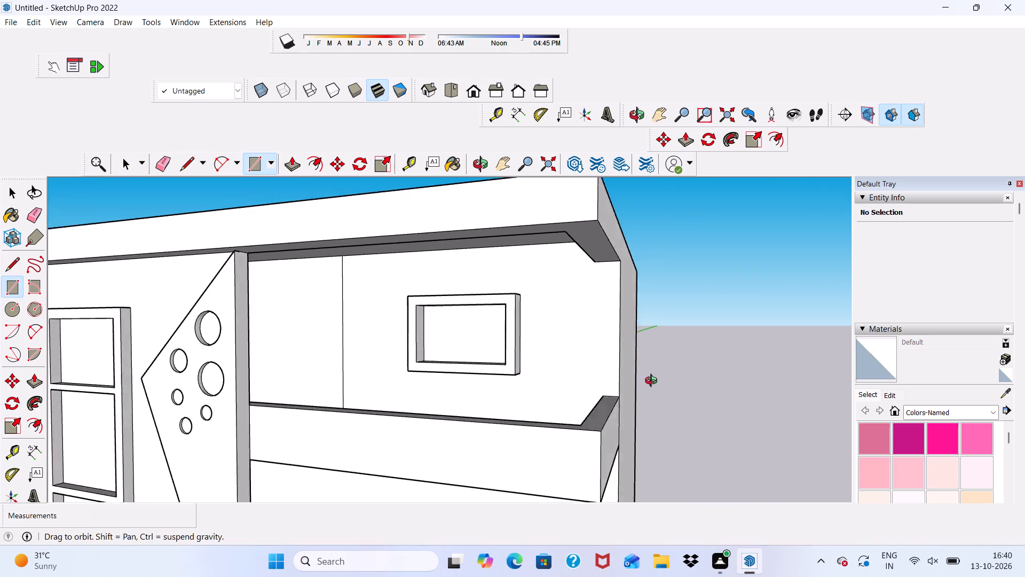
pyautogui.moveTo(653, 382); pyautogui.dragTo(705, 376, button='middle')
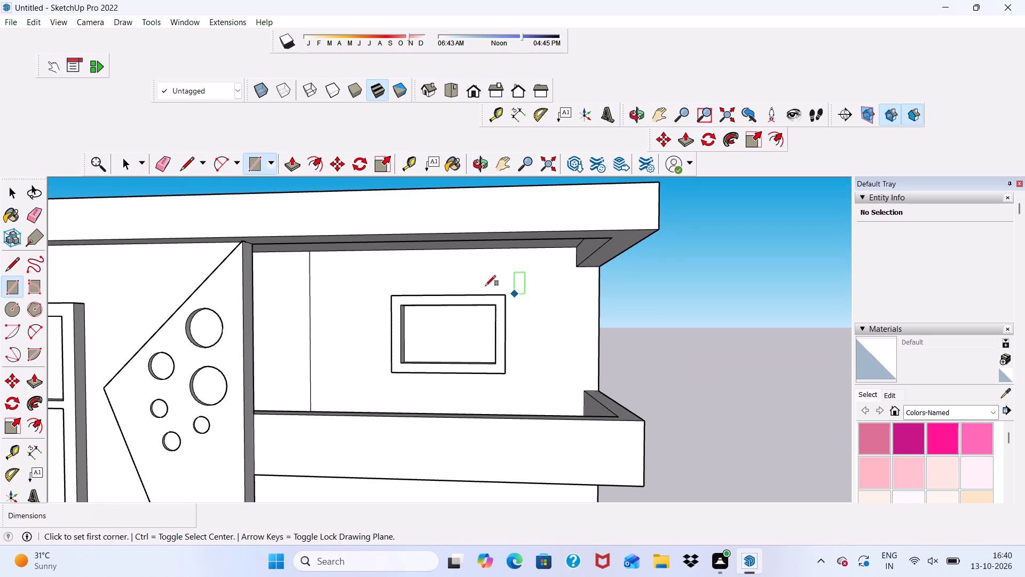
pyautogui.scroll(4, 326, 272)
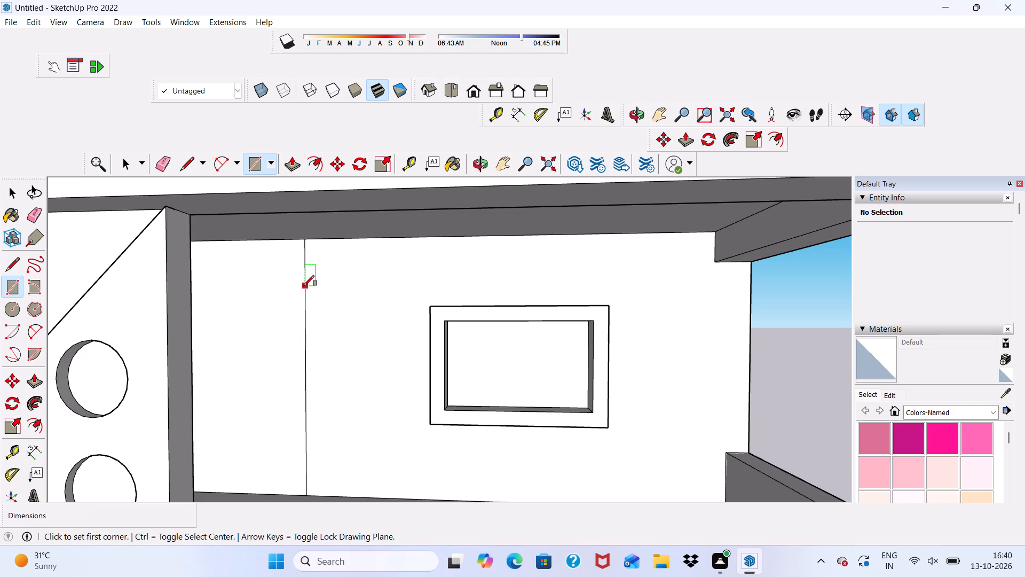
pyautogui.click(304, 286)
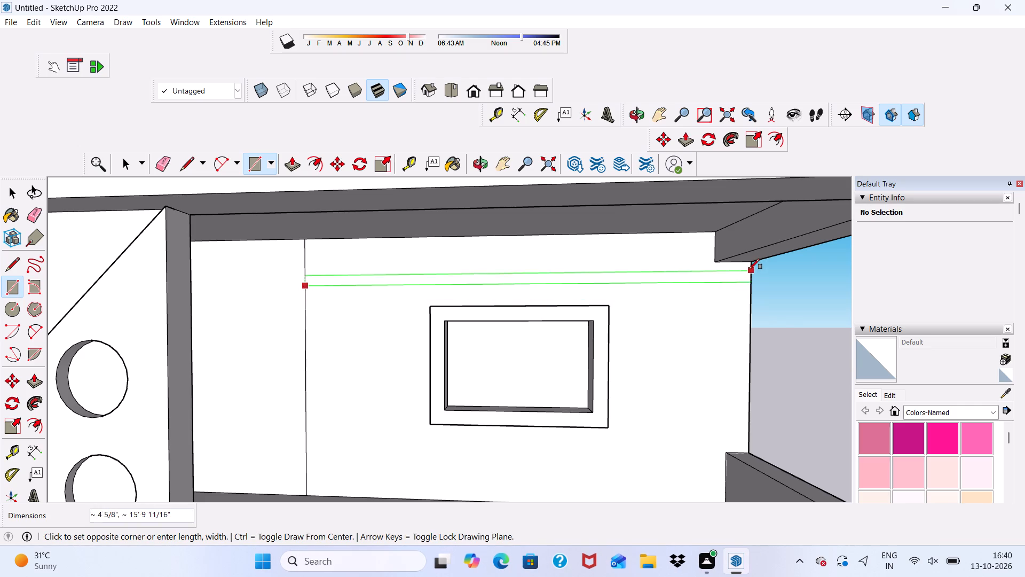
pyautogui.scroll(4, 749, 268)
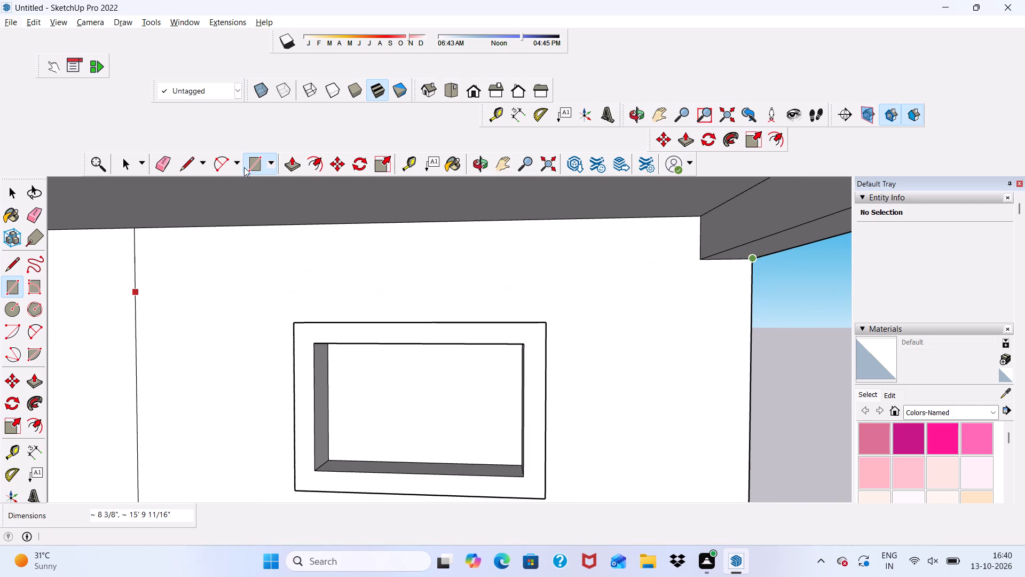
pyautogui.click(266, 161)
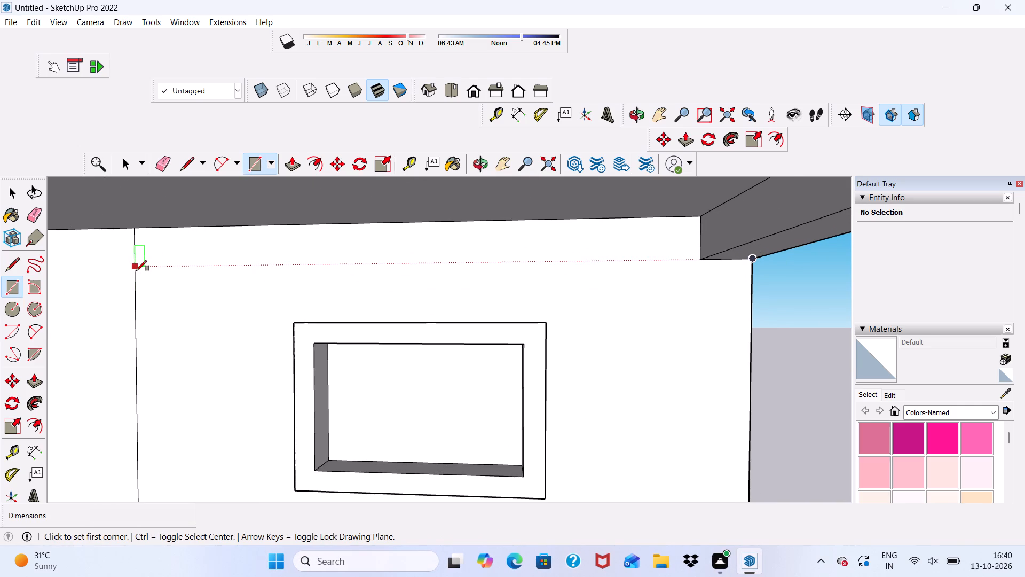
pyautogui.click(136, 271)
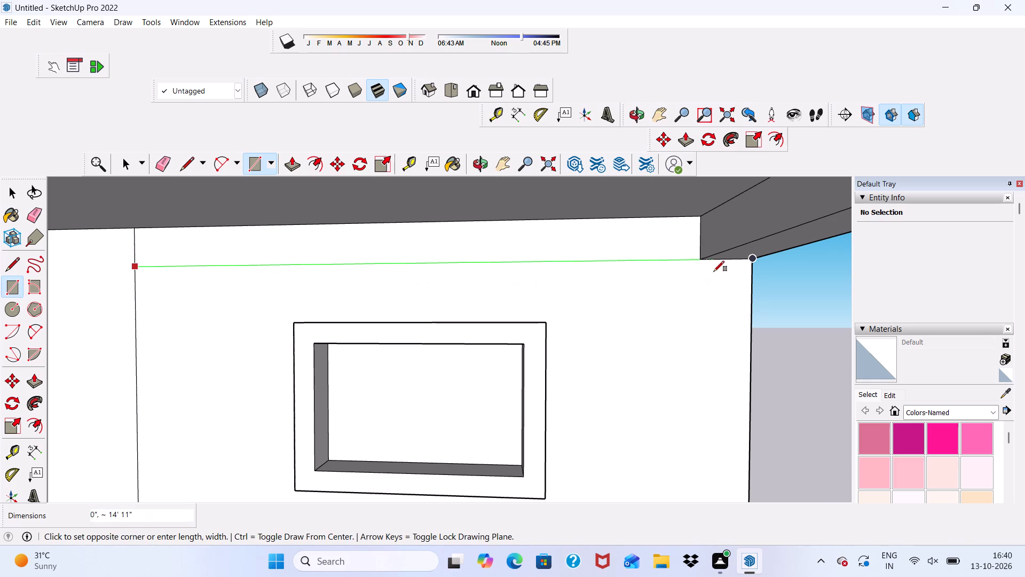
pyautogui.scroll(4, 746, 276)
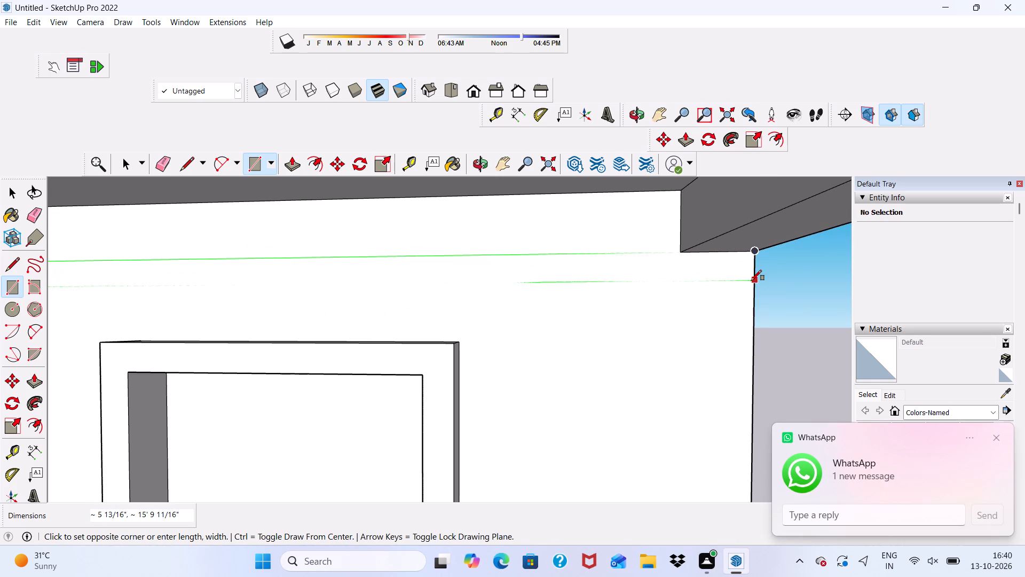
pyautogui.click(753, 279)
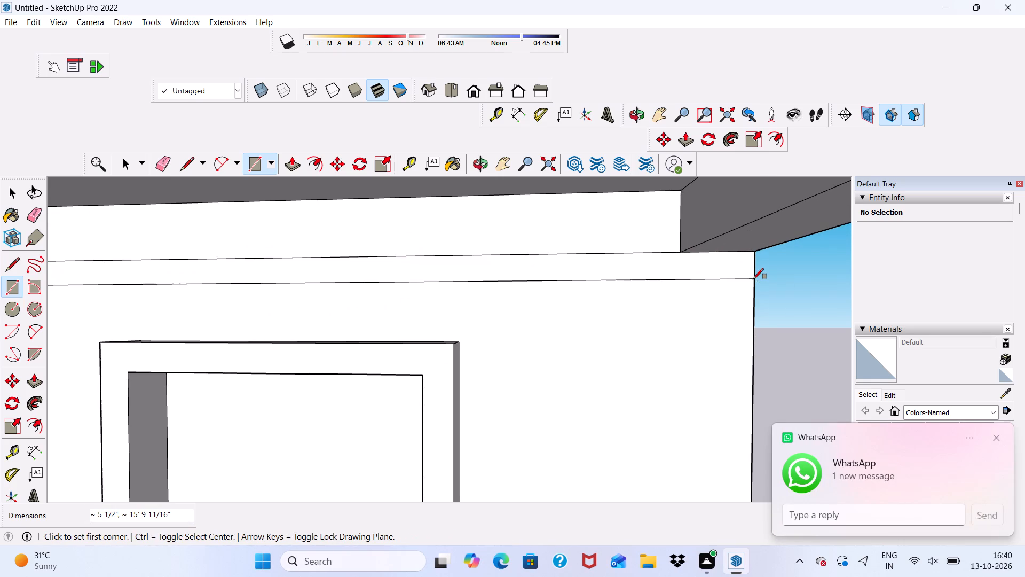
# Copy the strip about 8 9/16" straight down the wall and multiply the copy 30 times at that spacing.
pyautogui.scroll(-9, 618, 255)
pyautogui.press('space')
pyautogui.scroll(4, 585, 261)
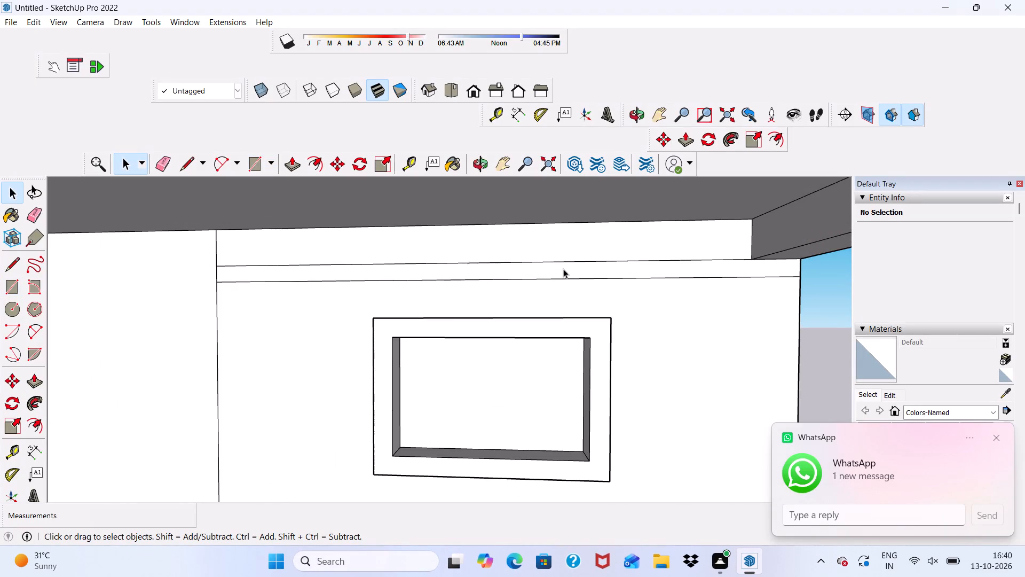
pyautogui.doubleClick(563, 269)
pyautogui.click(332, 164)
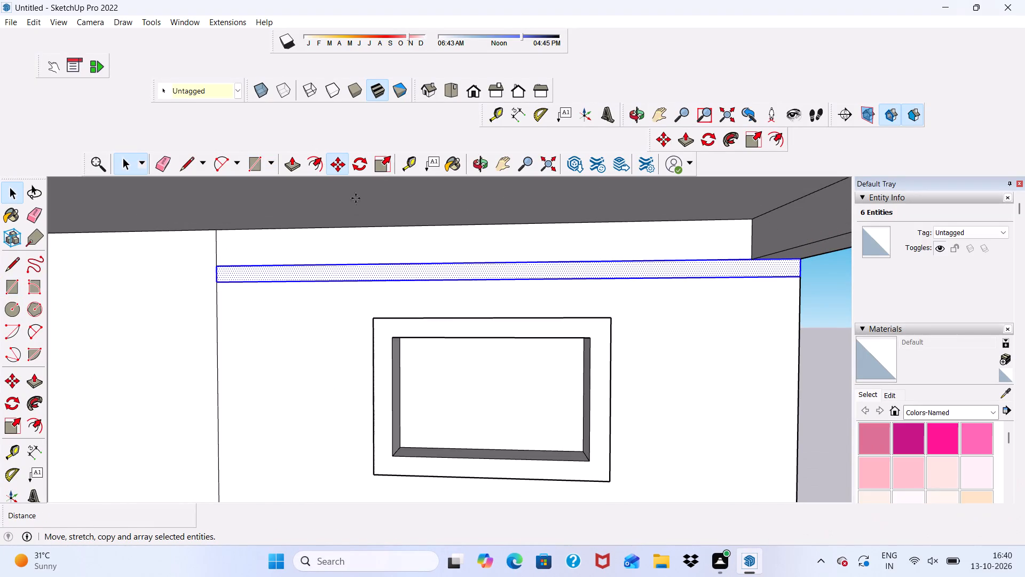
pyautogui.click(474, 270)
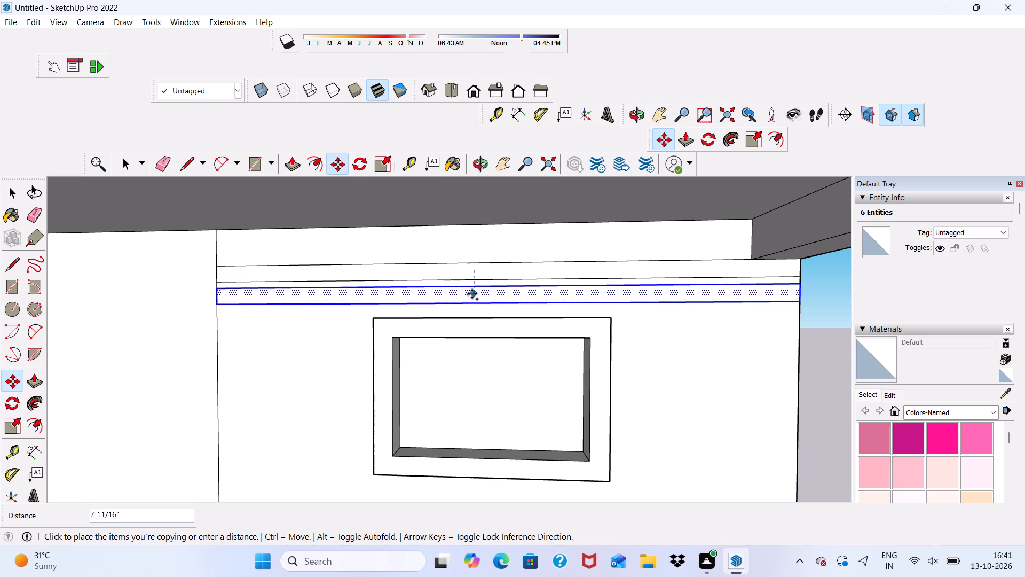
pyautogui.click(472, 297)
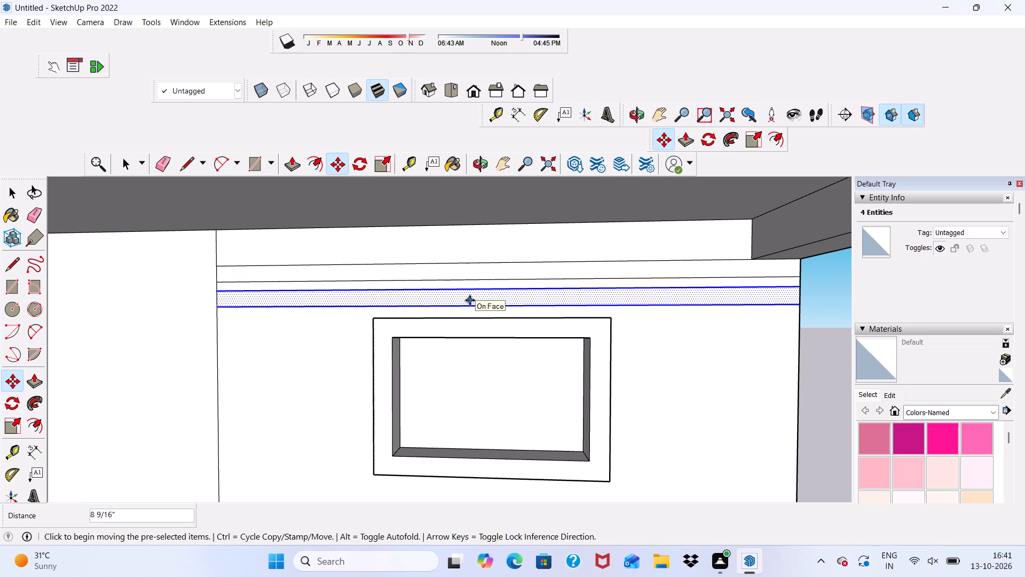
pyautogui.hotkey('shift', '*')
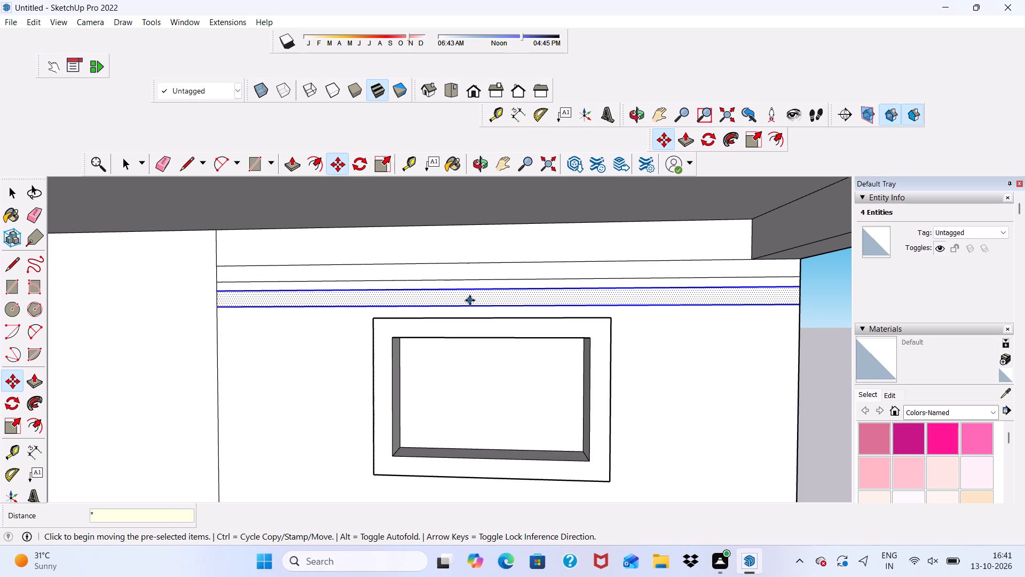
pyautogui.write('30')
pyautogui.press('Return')
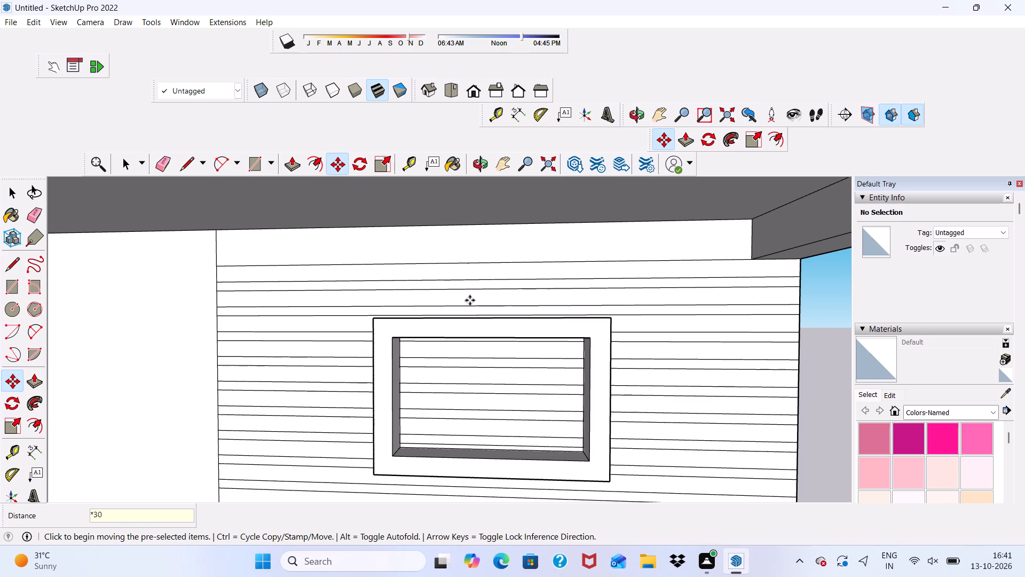
# Copy the topmost wall strip about 8 13/16" upward into the blank area beneath the balcony roof.
pyautogui.scroll(-7, 496, 319)
pyautogui.scroll(-5, 499, 256)
pyautogui.moveTo(515, 328); pyautogui.dragTo(493, 263, button='middle')
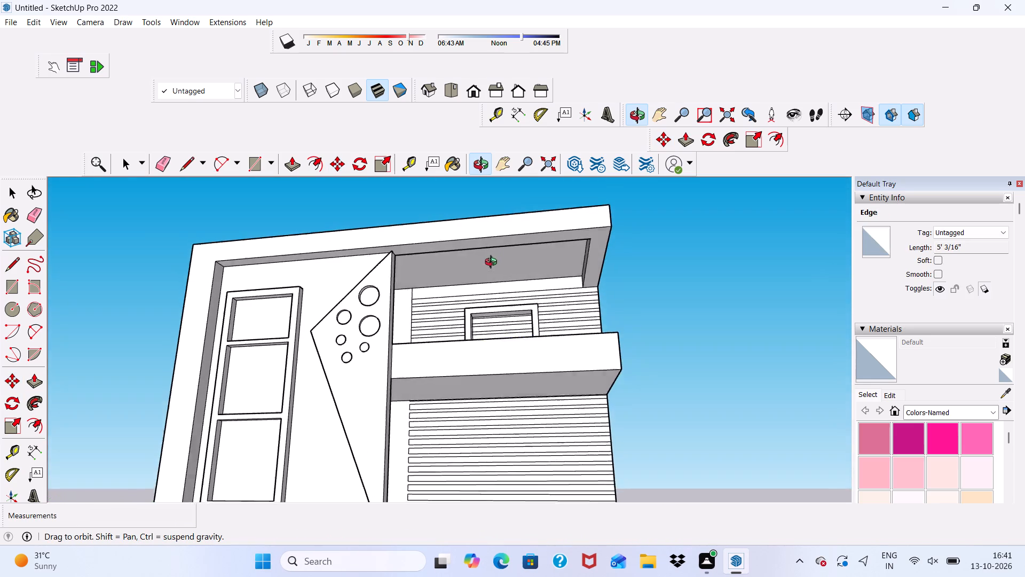
pyautogui.moveTo(493, 263); pyautogui.dragTo(491, 283, button='middle')
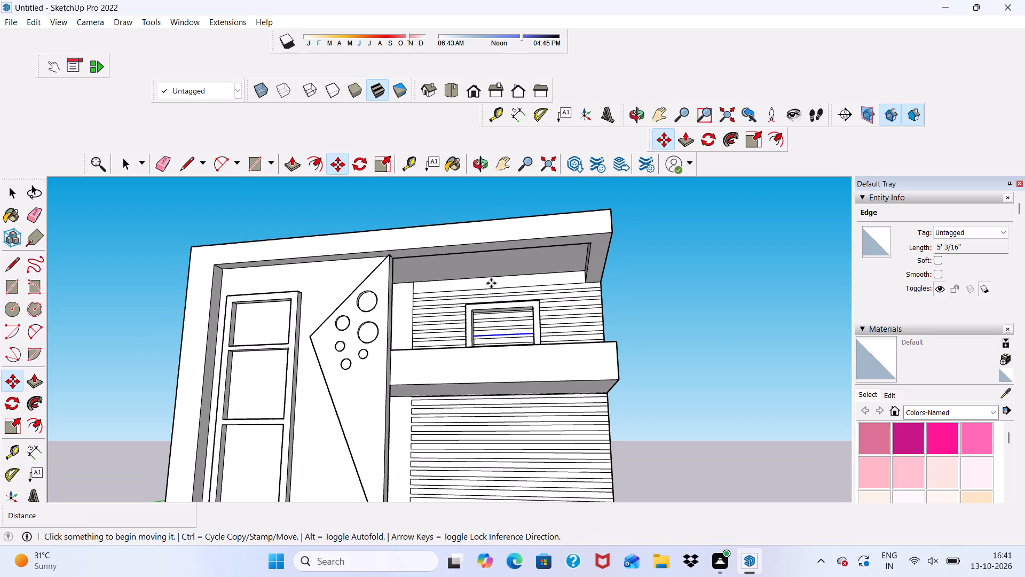
pyautogui.scroll(-6, 516, 277)
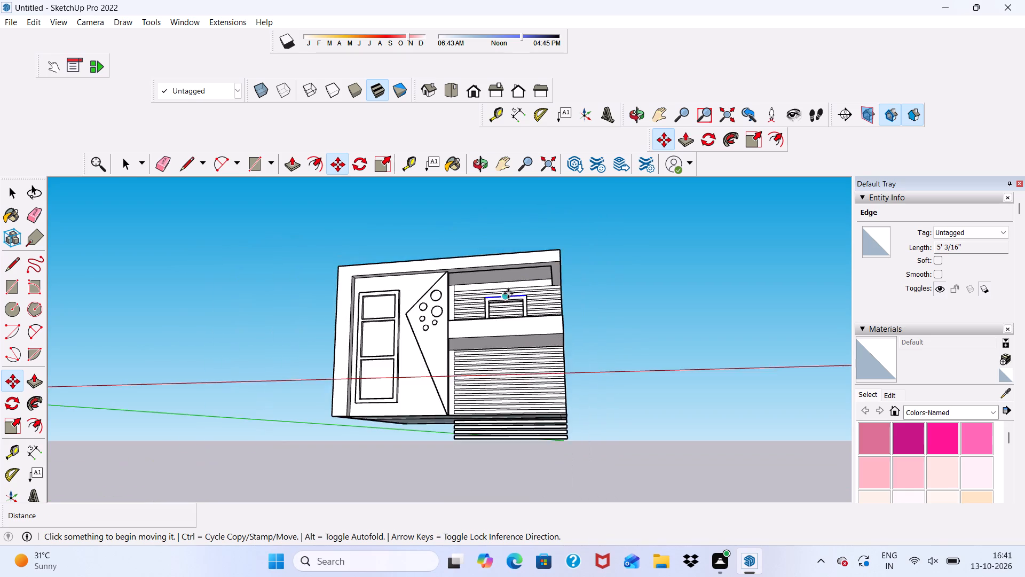
pyautogui.moveTo(509, 294); pyautogui.dragTo(506, 349, button='middle')
pyautogui.scroll(6, 510, 306)
pyautogui.scroll(9, 540, 271)
pyautogui.press('space')
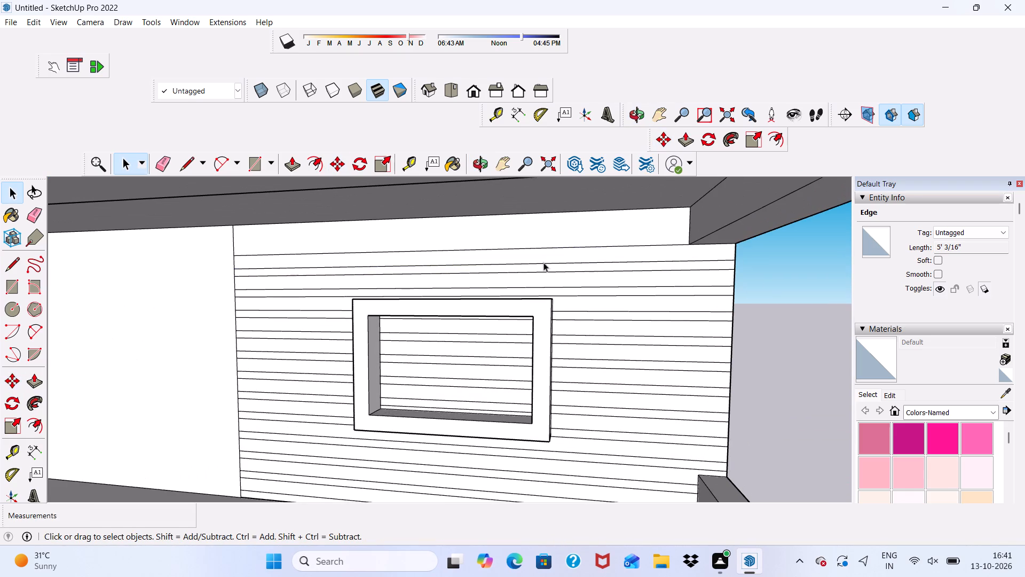
pyautogui.doubleClick(543, 249)
pyautogui.click(821, 304)
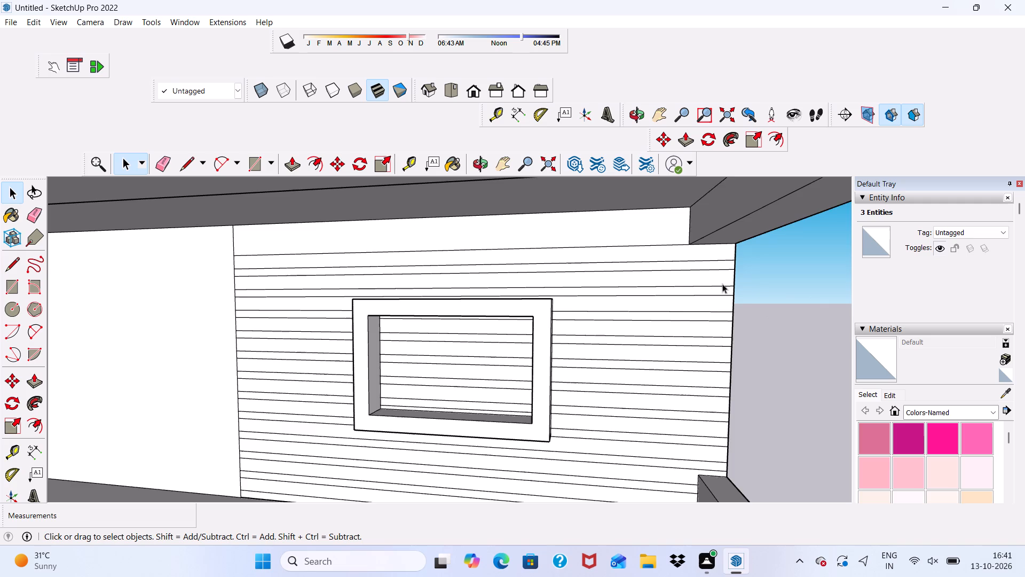
pyautogui.scroll(1, 577, 225)
pyautogui.doubleClick(562, 260)
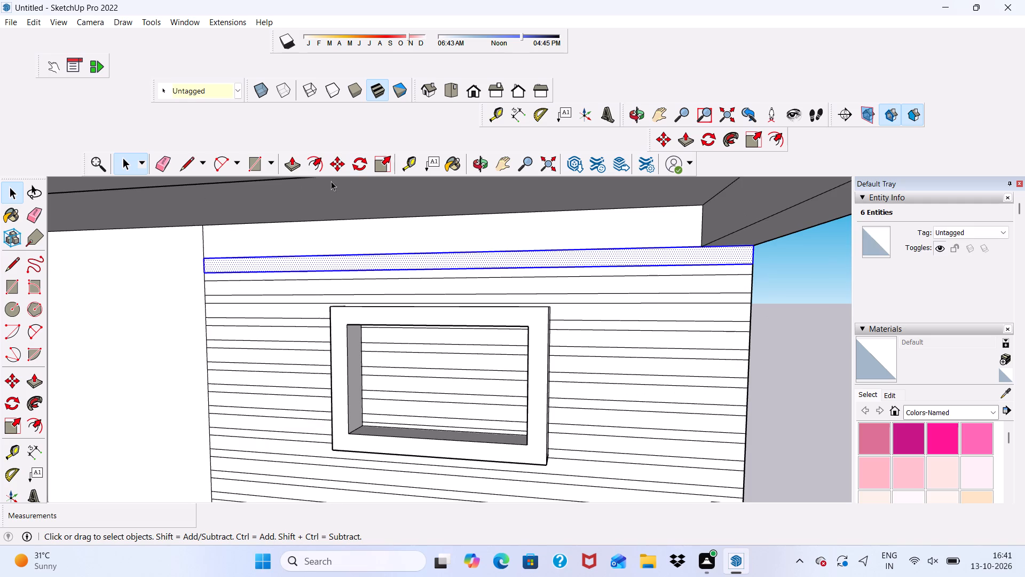
pyautogui.click(341, 158)
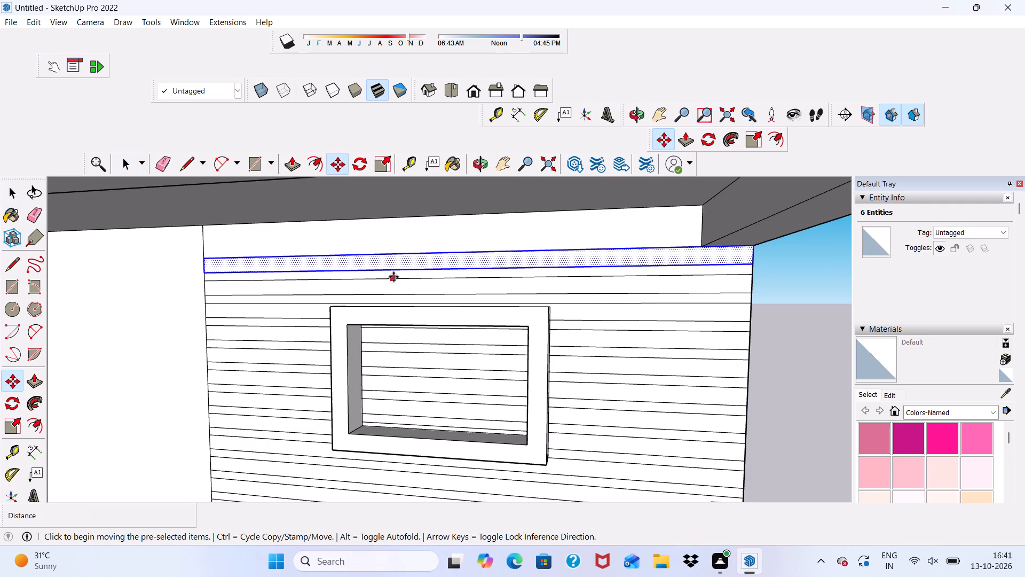
pyautogui.click(405, 260)
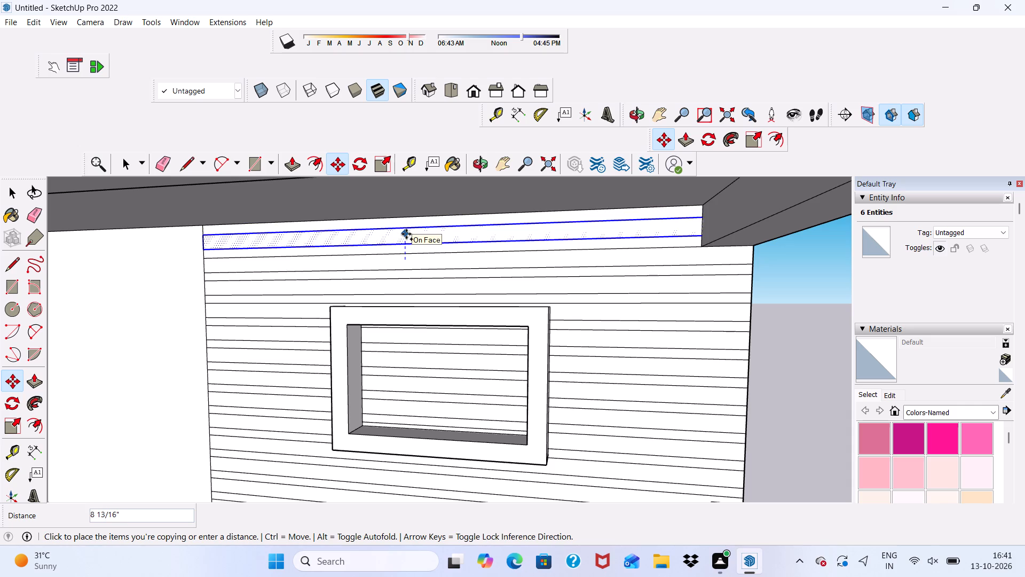
pyautogui.click(406, 234)
pyautogui.press('space')
pyautogui.click(825, 315)
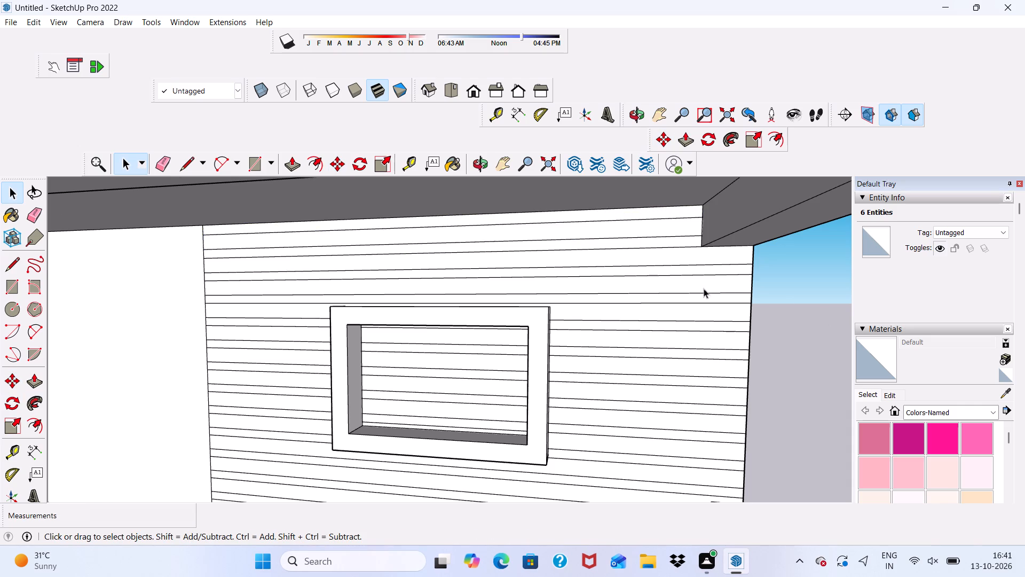
# Erase all the strip lines crossing the glass area inside the balcony window's frame.
pyautogui.scroll(-3, 617, 283)
pyautogui.moveTo(616, 283); pyautogui.dragTo(705, 273, button='middle')
pyautogui.scroll(-5, 532, 291)
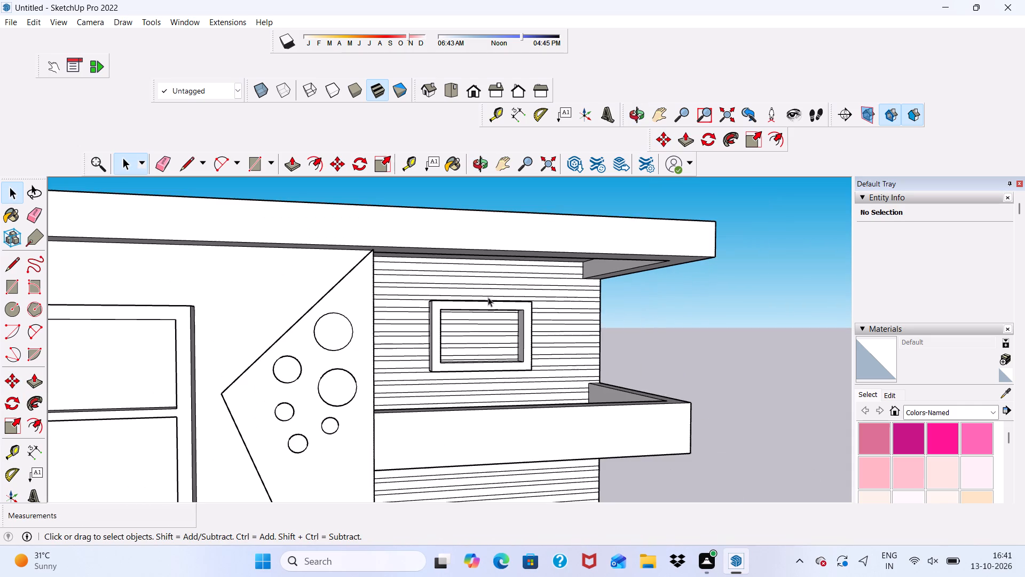
pyautogui.click(163, 162)
pyautogui.scroll(4, 376, 277)
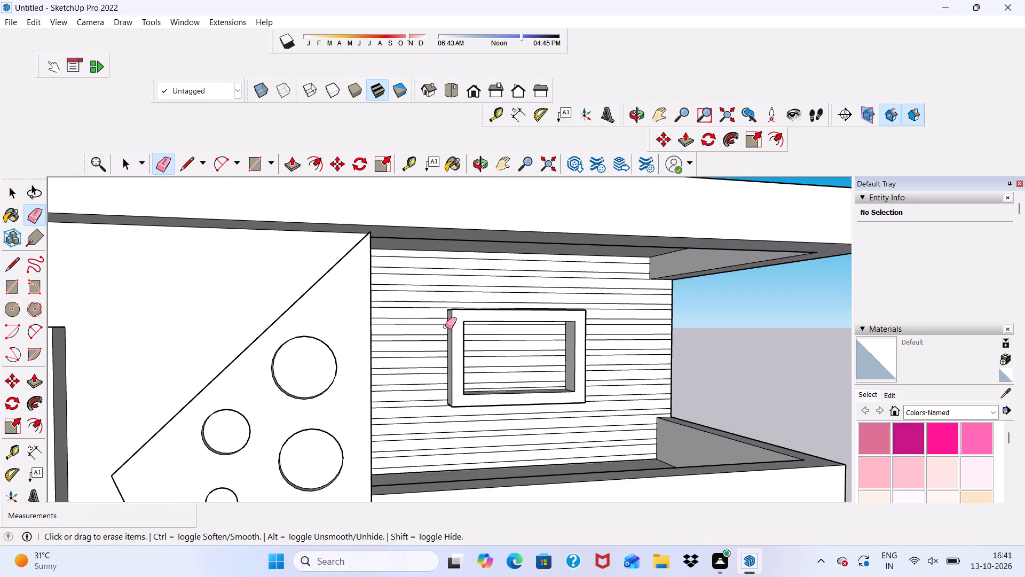
pyautogui.moveTo(496, 365); pyautogui.dragTo(468, 323, button='middle')
pyautogui.scroll(10, 518, 354)
pyautogui.moveTo(535, 327); pyautogui.dragTo(540, 425)
pyautogui.scroll(-6, 540, 298)
pyautogui.moveTo(564, 366); pyautogui.dragTo(564, 370)
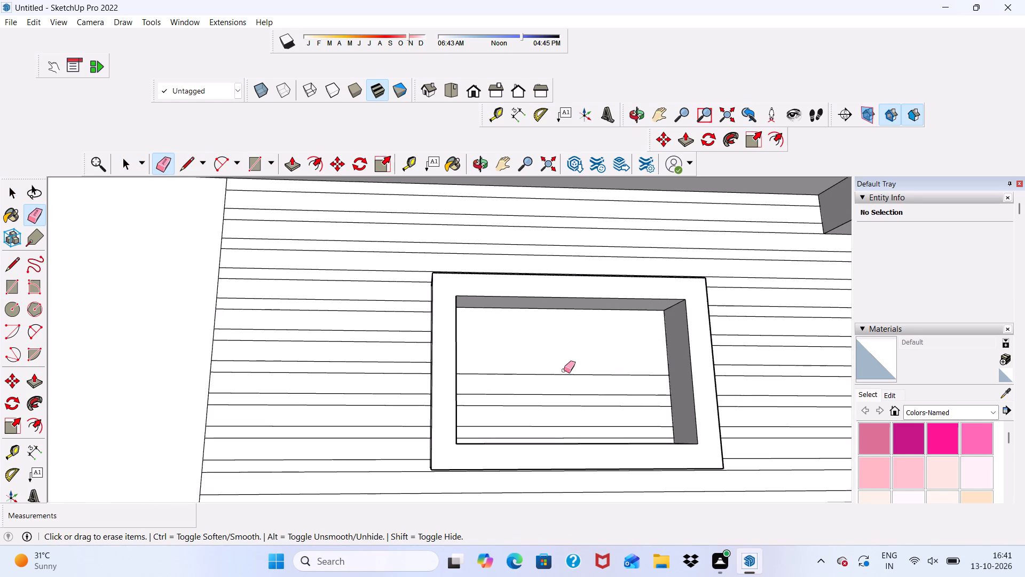
pyautogui.moveTo(564, 370); pyautogui.dragTo(568, 432)
pyautogui.scroll(-3, 575, 357)
pyautogui.moveTo(575, 360); pyautogui.dragTo(559, 446, button='middle')
pyautogui.scroll(7, 559, 446)
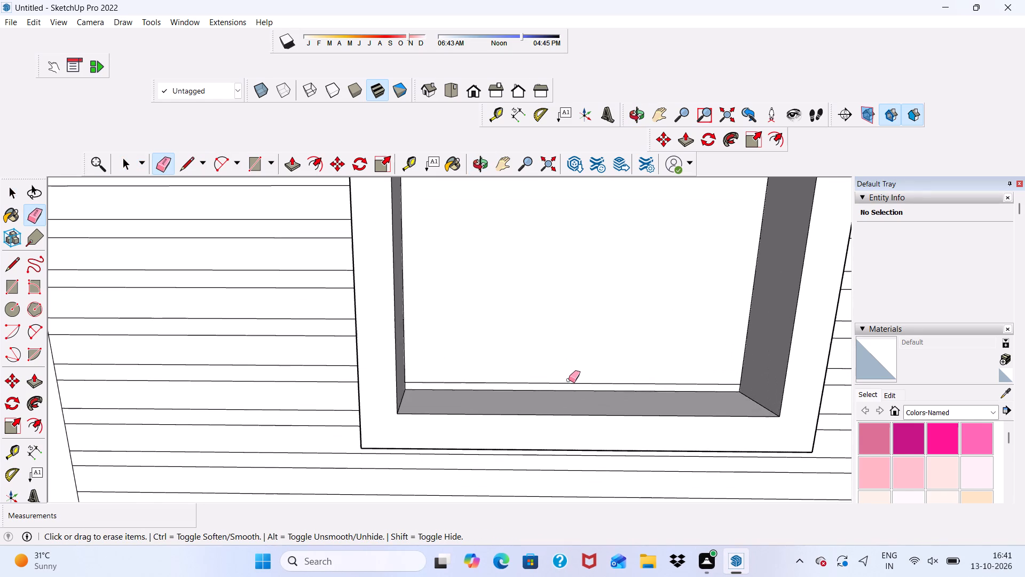
pyautogui.click(569, 380)
pyautogui.scroll(-10, 449, 318)
pyautogui.moveTo(449, 345); pyautogui.dragTo(447, 345, button='middle')
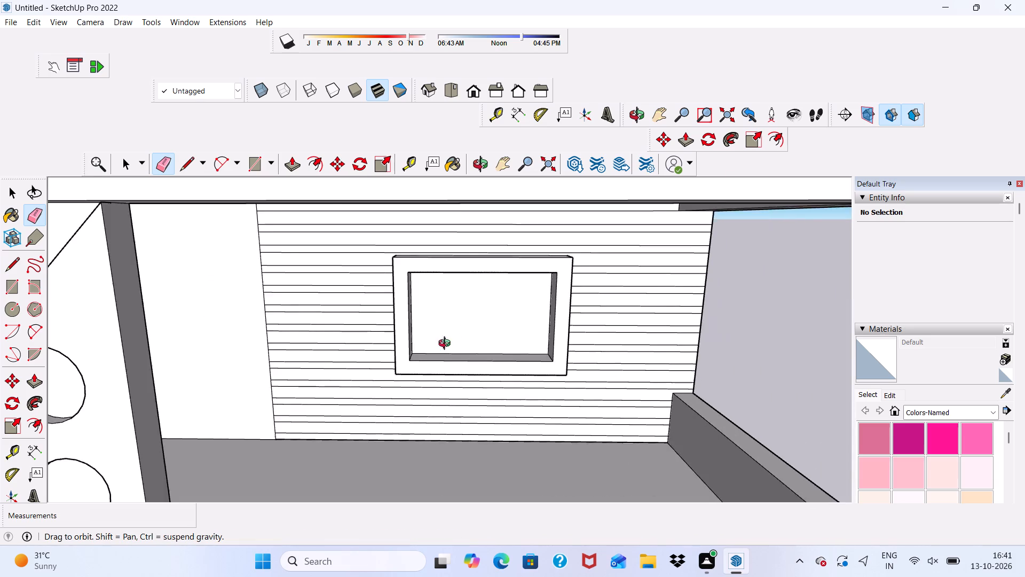
pyautogui.moveTo(447, 345); pyautogui.dragTo(387, 326, button='middle')
pyautogui.scroll(-2, 488, 278)
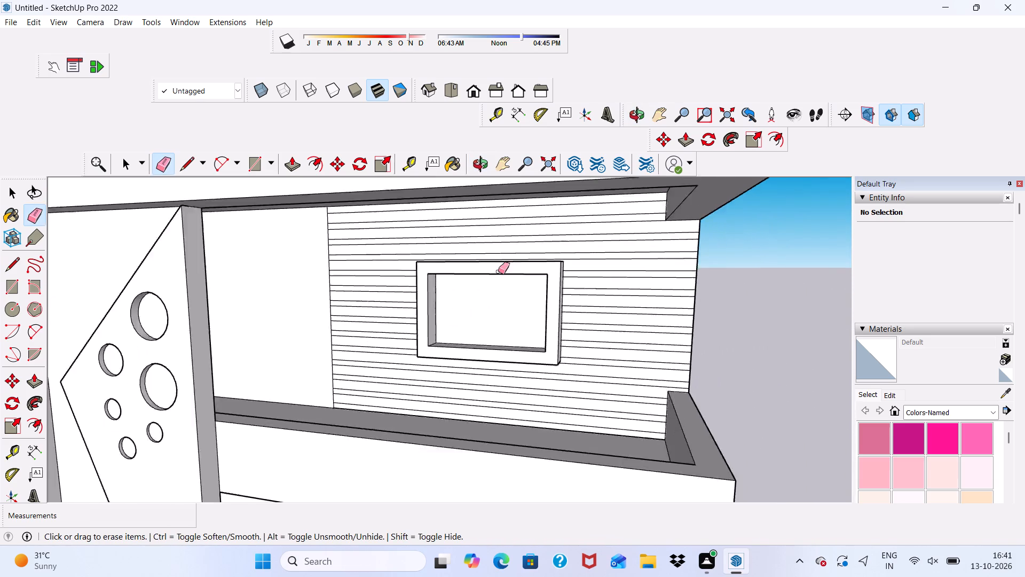
pyautogui.scroll(-9, 498, 271)
pyautogui.scroll(9, 508, 397)
pyautogui.press('space')
# Erase the long horizontal edges of the surplus wall strips hanging below the building's base.
pyautogui.scroll(-2, 512, 380)
pyautogui.moveTo(521, 385); pyautogui.dragTo(524, 379, button='middle')
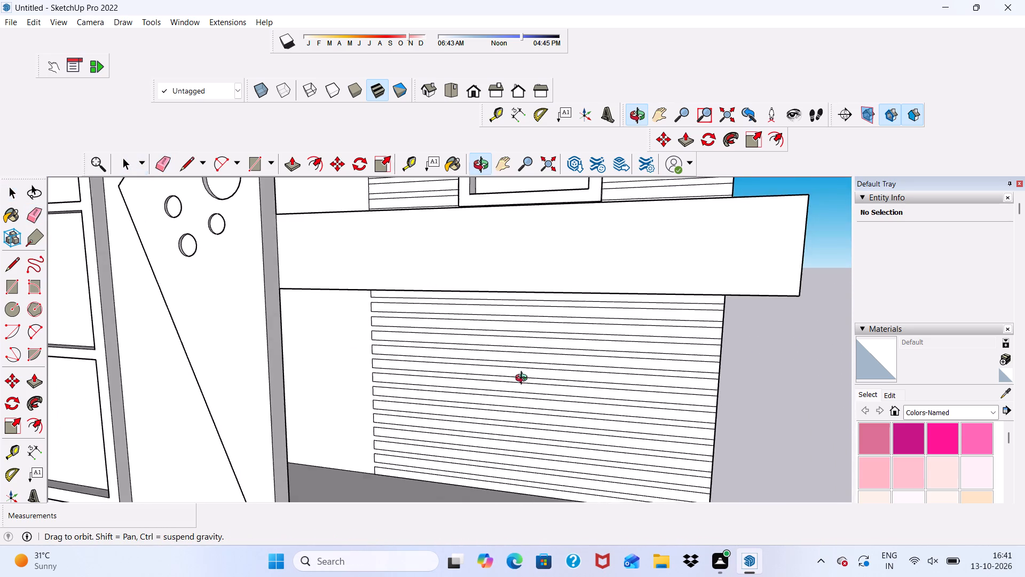
pyautogui.moveTo(524, 379); pyautogui.dragTo(581, 340, button='middle')
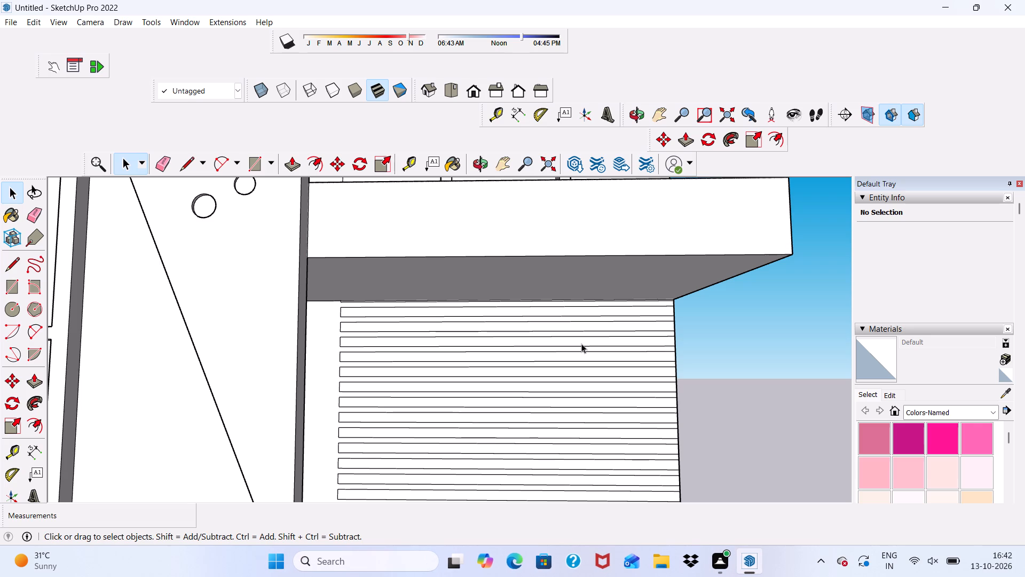
pyautogui.press('space')
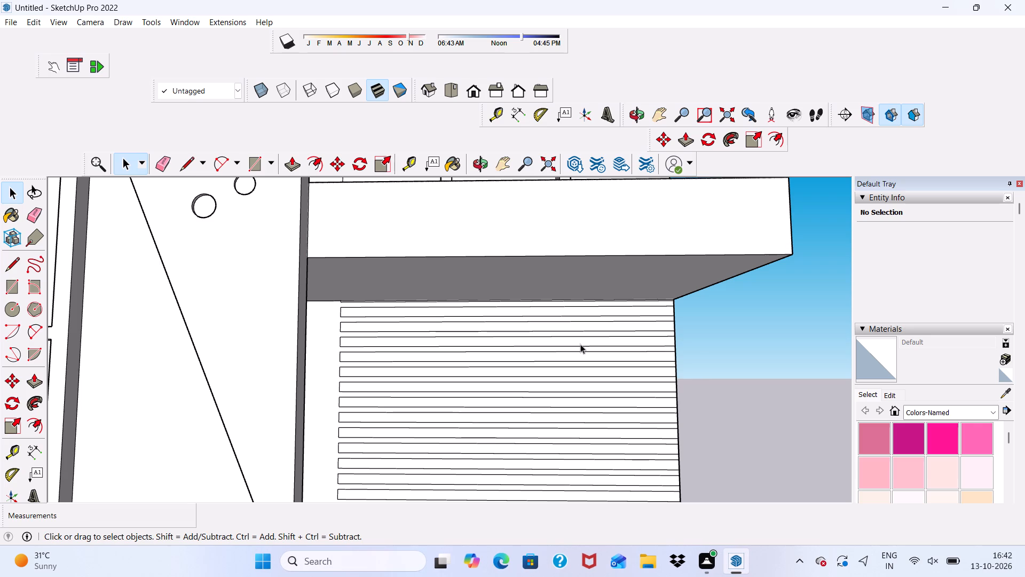
pyautogui.scroll(-7, 580, 344)
pyautogui.moveTo(569, 328); pyautogui.dragTo(570, 273, button='middle')
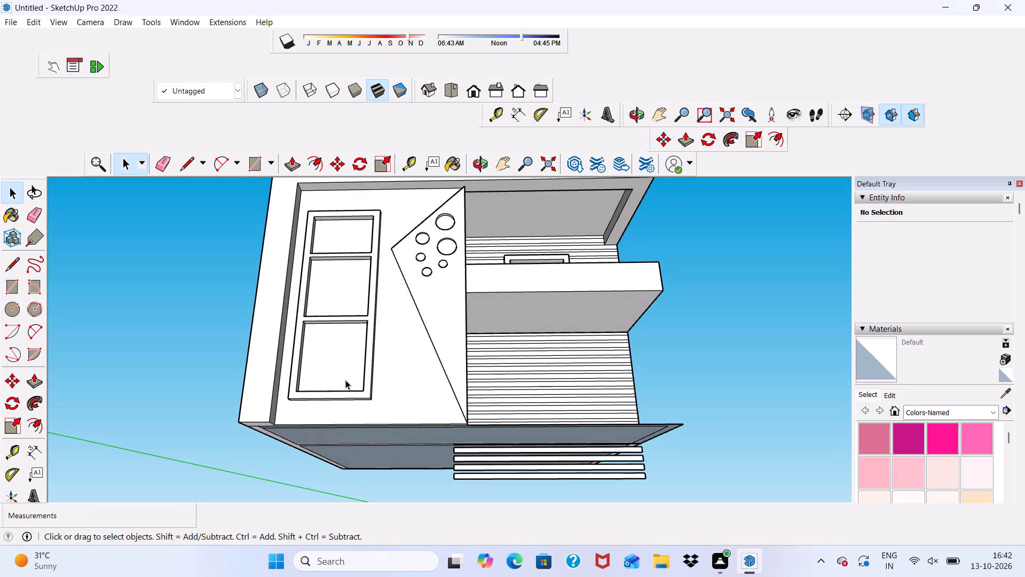
pyautogui.click(163, 167)
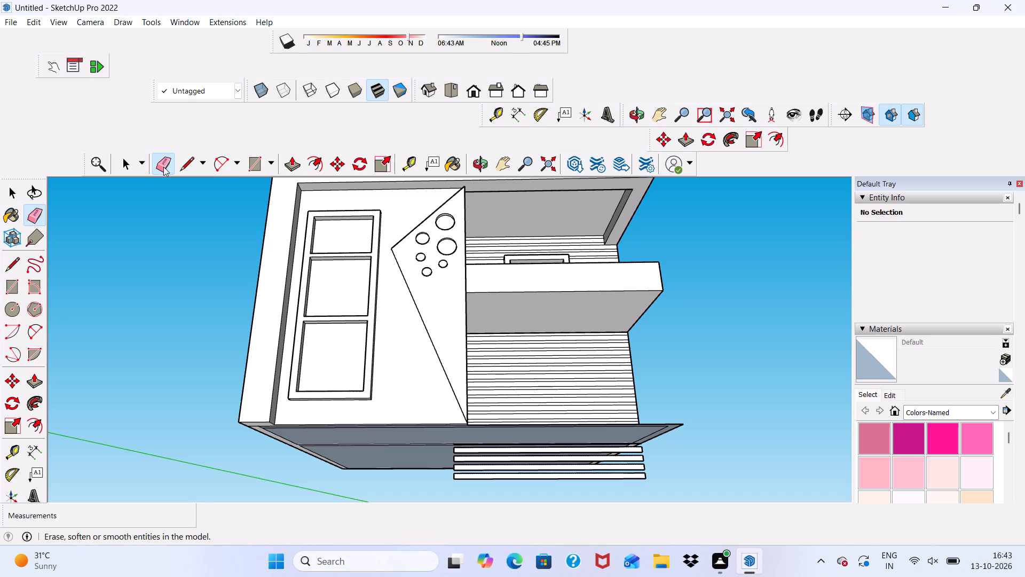
pyautogui.scroll(-2, 437, 419)
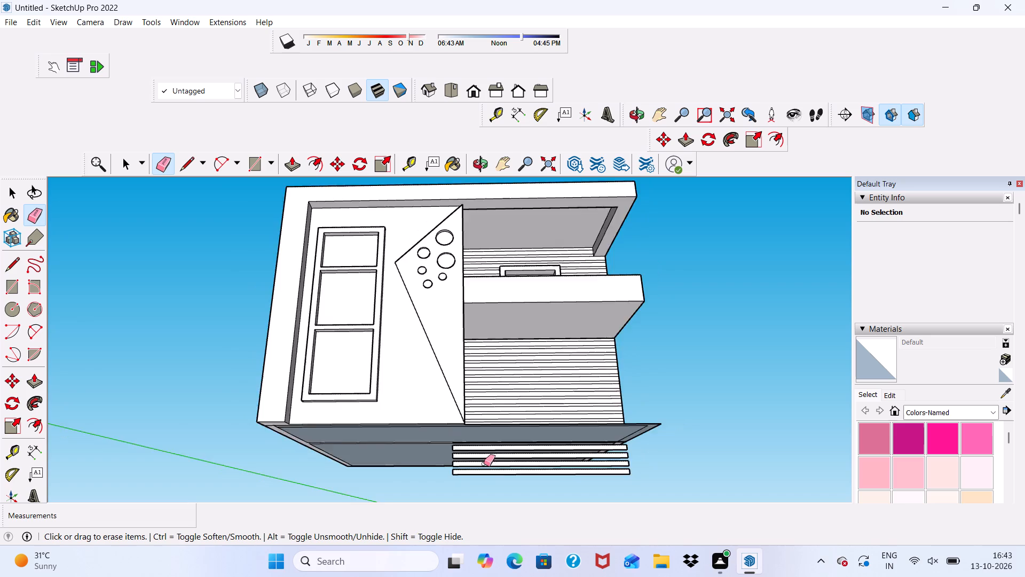
pyautogui.scroll(-2, 484, 464)
pyautogui.scroll(11, 534, 476)
pyautogui.scroll(4, 358, 363)
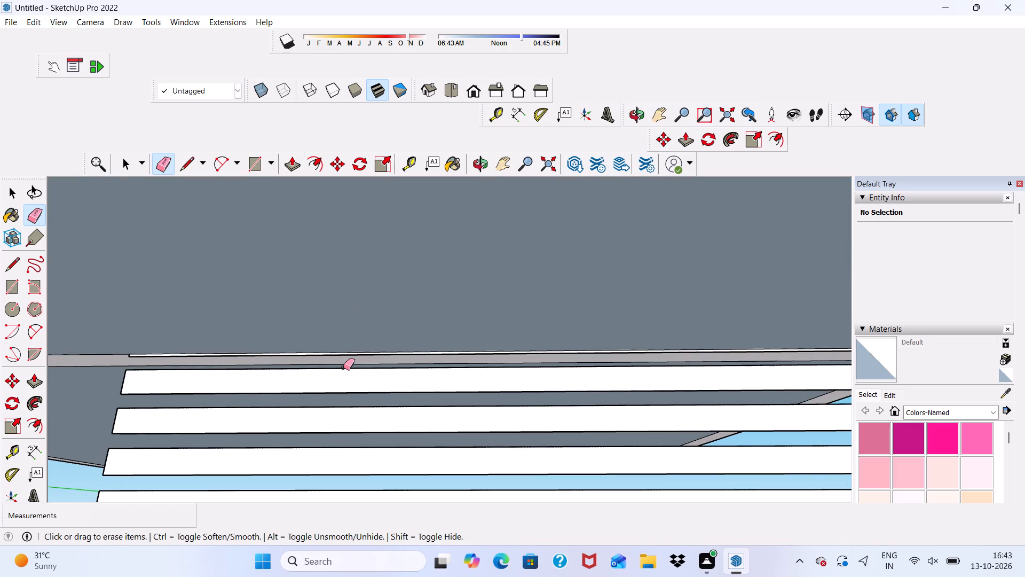
pyautogui.moveTo(343, 368); pyautogui.dragTo(339, 467)
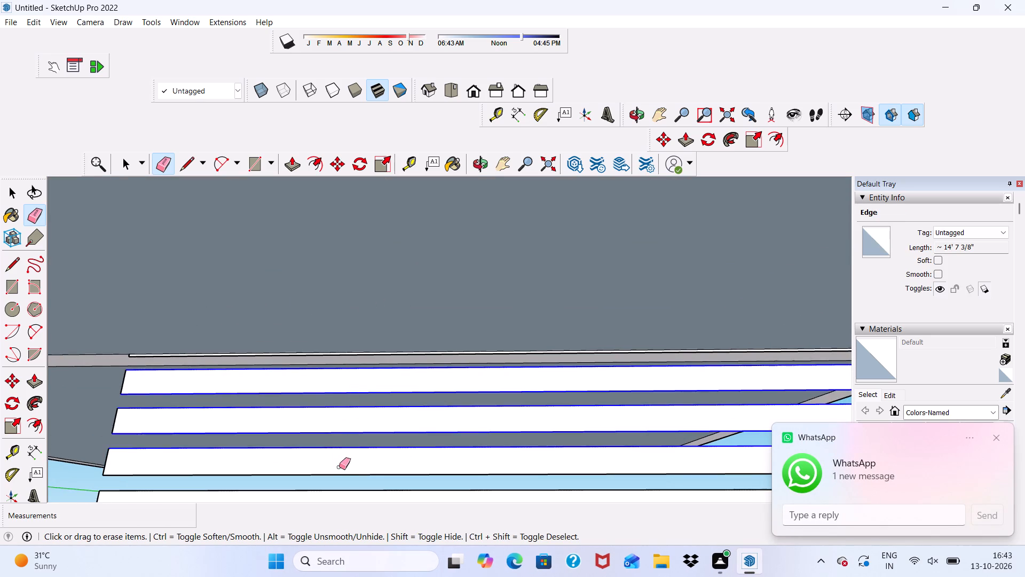
pyautogui.moveTo(339, 467); pyautogui.dragTo(339, 480)
pyautogui.scroll(-6, 379, 334)
pyautogui.moveTo(376, 424); pyautogui.dragTo(381, 442)
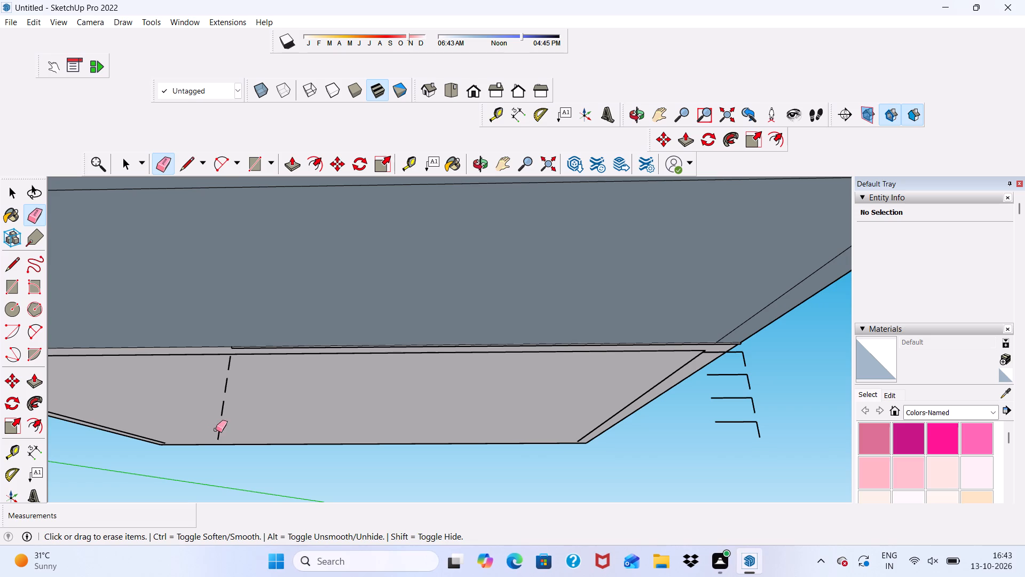
# Erase the short leftover edges at the inner ends of the surplus strips beneath the base.
pyautogui.scroll(6, 239, 364)
pyautogui.click(224, 368)
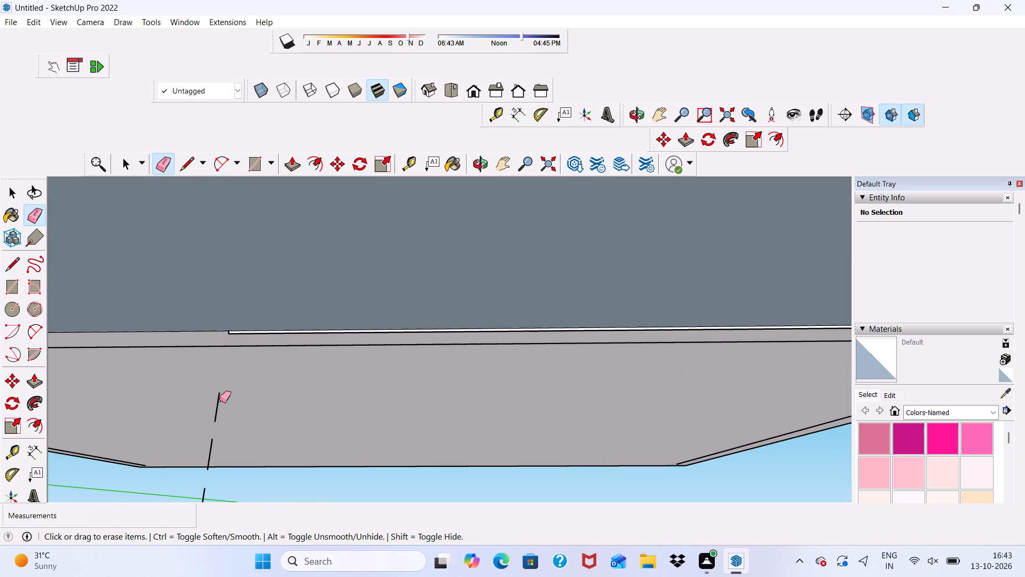
pyautogui.click(219, 400)
pyautogui.moveTo(207, 446); pyautogui.dragTo(216, 448)
pyautogui.scroll(-6, 224, 384)
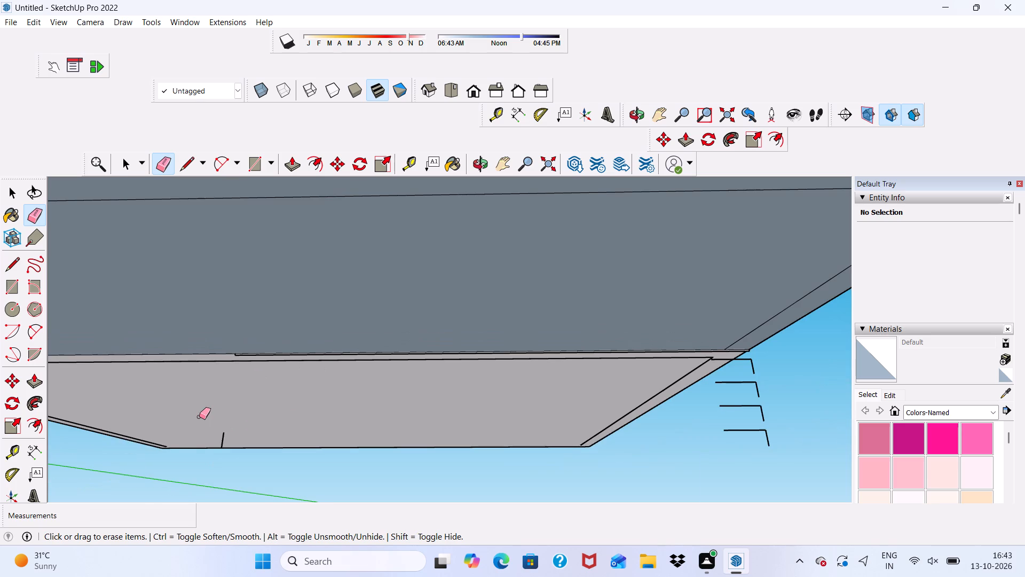
pyautogui.moveTo(220, 439); pyautogui.dragTo(225, 434)
pyautogui.scroll(-4, 217, 423)
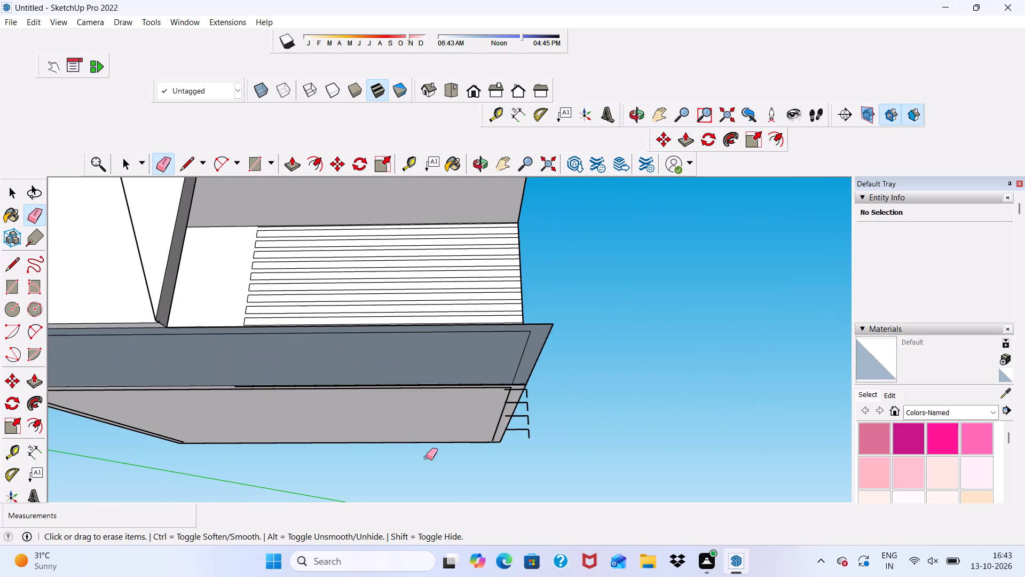
# Erase the upper leftover strip stubs at the base's outer corner and undo the accidental removal of the building's edge.
pyautogui.scroll(8, 531, 392)
pyautogui.click(495, 395)
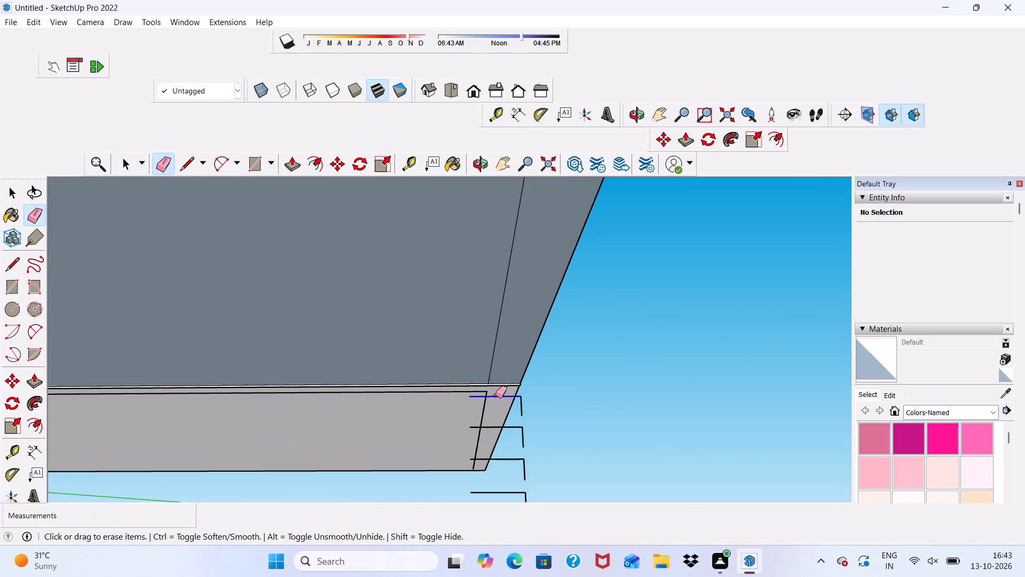
pyautogui.moveTo(492, 428); pyautogui.dragTo(494, 434)
pyautogui.moveTo(494, 436); pyautogui.dragTo(496, 441)
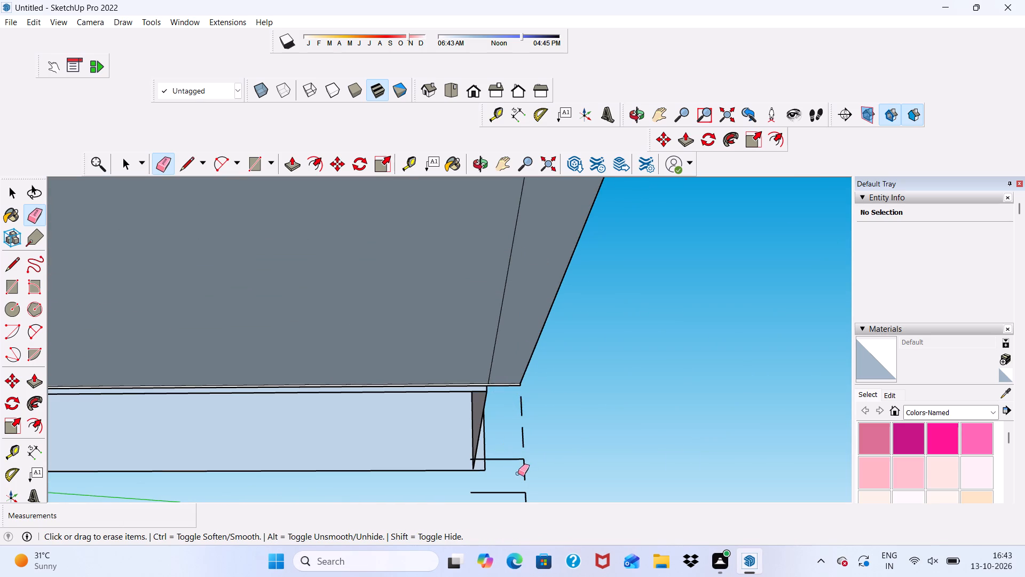
pyautogui.hotkey('ctrl', 'z')
# Erase the remaining strip stubs and short edges hanging beyond the base's outer corner.
pyautogui.scroll(2, 520, 415)
pyautogui.scroll(-3, 510, 455)
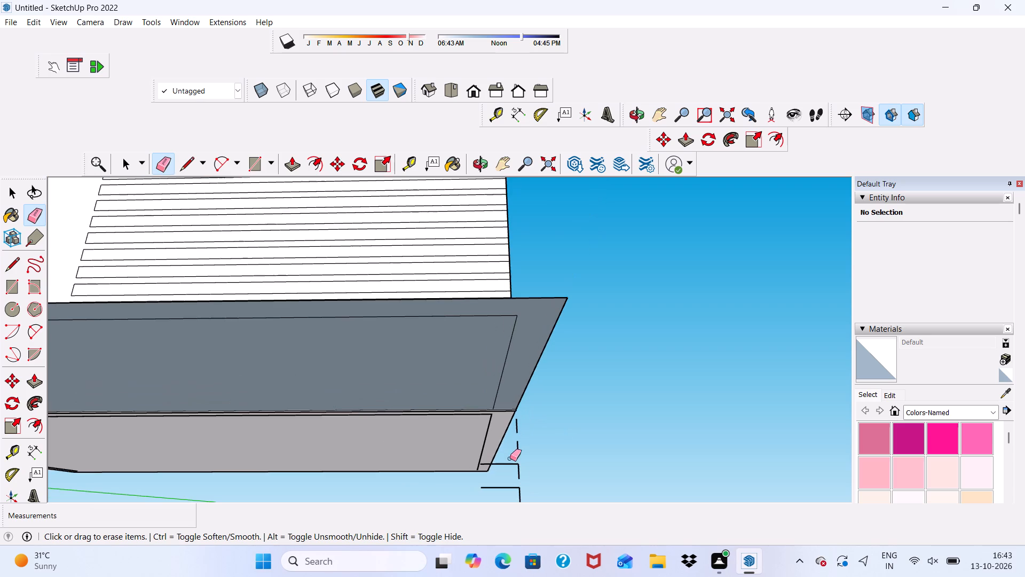
pyautogui.click(514, 466)
pyautogui.click(514, 465)
pyautogui.moveTo(514, 482); pyautogui.dragTo(515, 489)
pyautogui.doubleClick(524, 490)
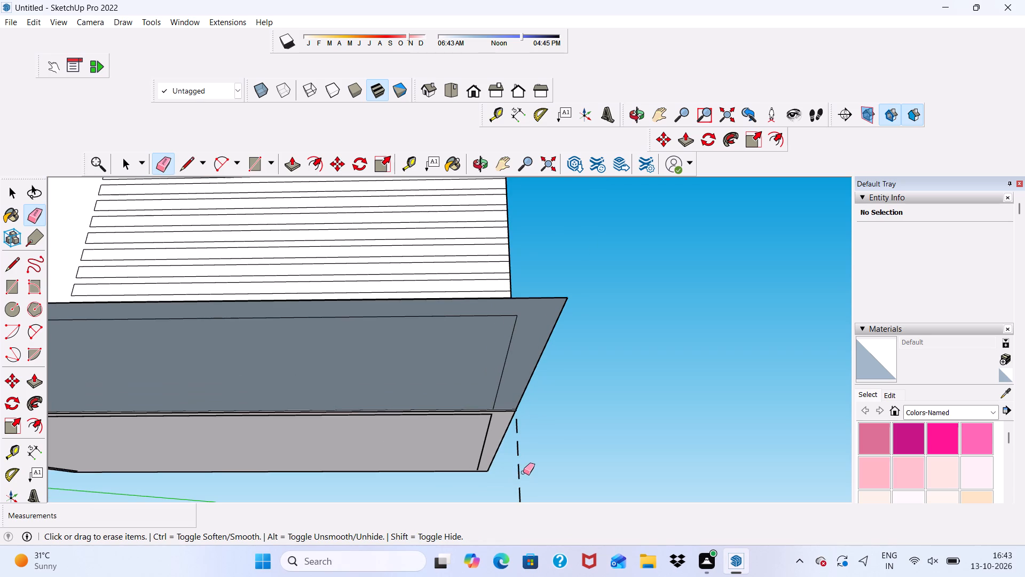
pyautogui.click(523, 472)
pyautogui.click(519, 476)
pyautogui.moveTo(518, 448); pyautogui.dragTo(516, 439)
pyautogui.click(515, 426)
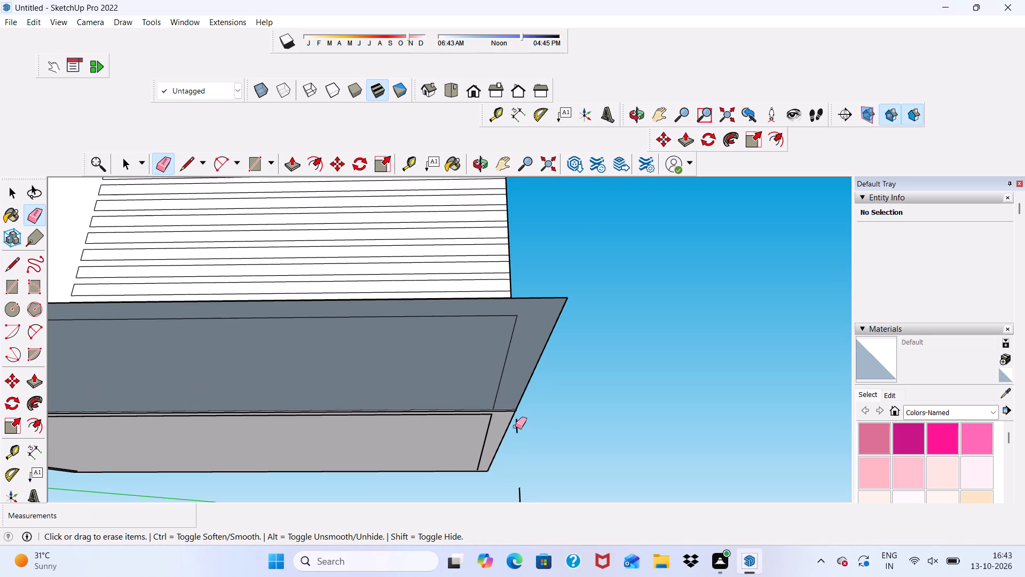
pyautogui.click(516, 430)
pyautogui.scroll(-6, 531, 389)
pyautogui.scroll(2, 537, 446)
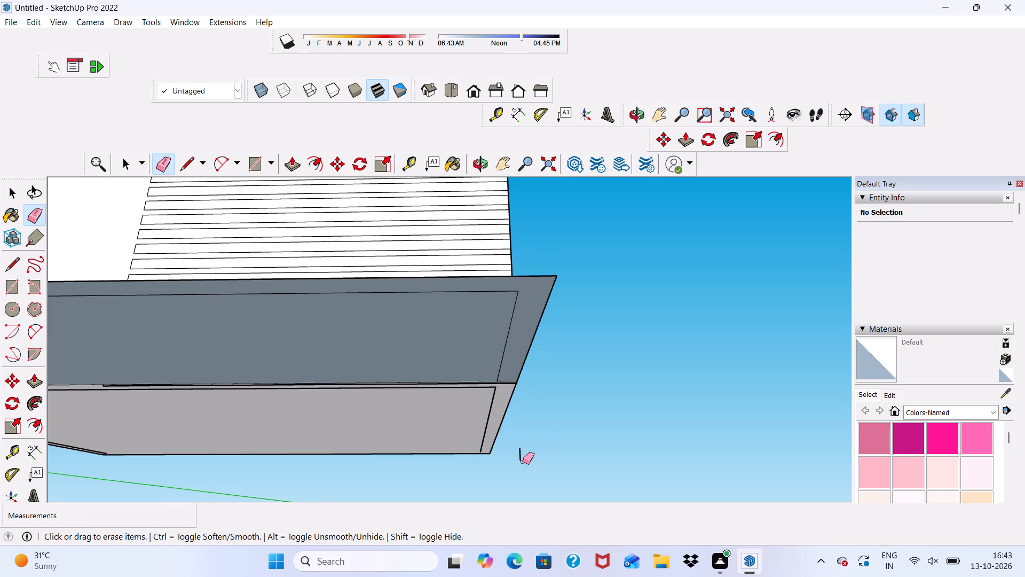
pyautogui.click(521, 455)
pyautogui.scroll(-6, 521, 451)
pyautogui.moveTo(516, 444); pyautogui.dragTo(492, 502, button='middle')
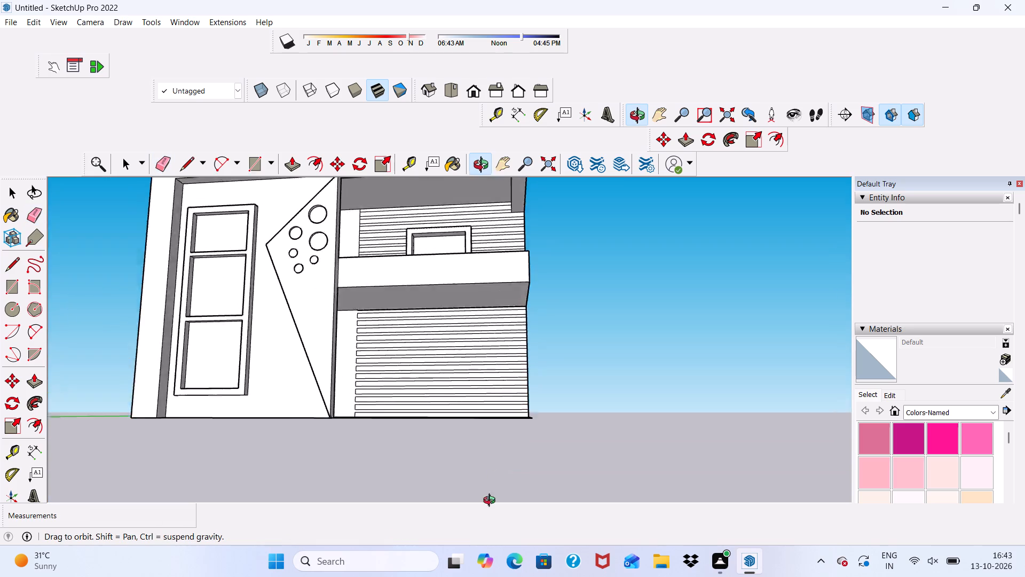
pyautogui.moveTo(492, 502); pyautogui.dragTo(495, 502, button='middle')
pyautogui.press('space')
pyautogui.press('space')
pyautogui.press('space')
pyautogui.press('space')
pyautogui.press('space')
pyautogui.press('space')
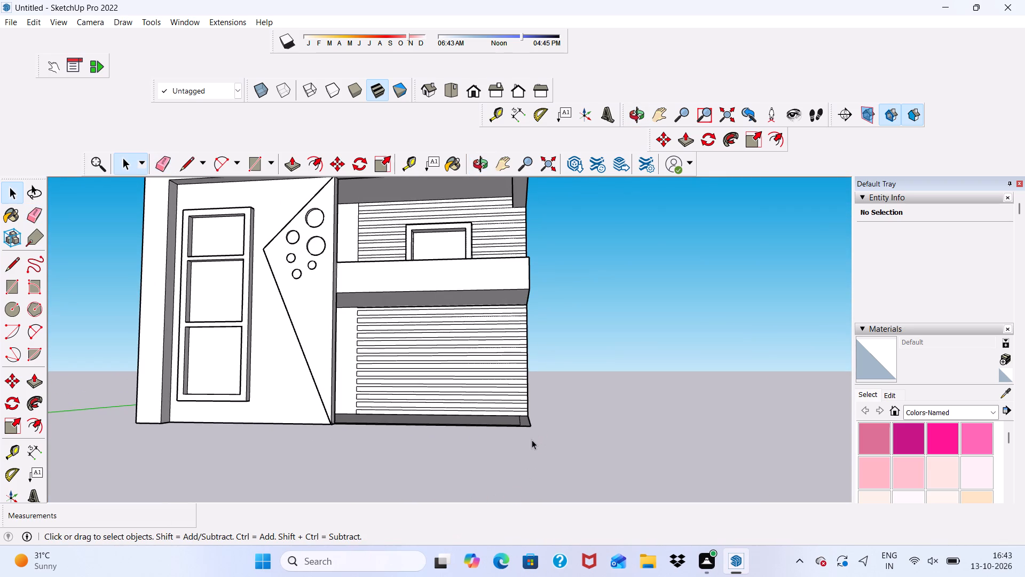
pyautogui.press('space')
# Draw a window rectangle about 6' 11/16" by 3' 3 3/4" on the striped ground-floor wall beneath the balcony.
pyautogui.click(252, 163)
pyautogui.scroll(3, 430, 336)
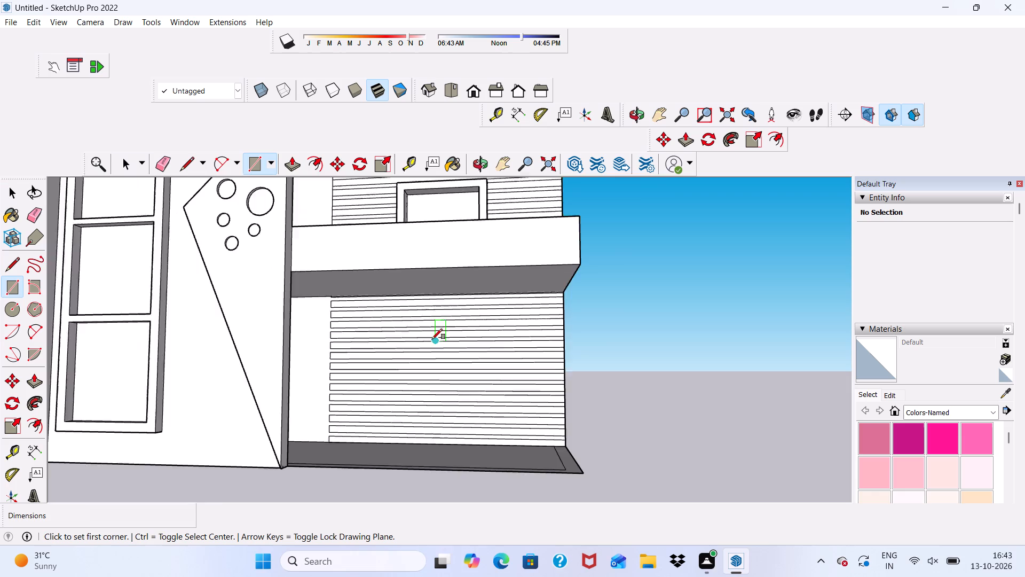
pyautogui.scroll(3, 432, 339)
pyautogui.click(421, 342)
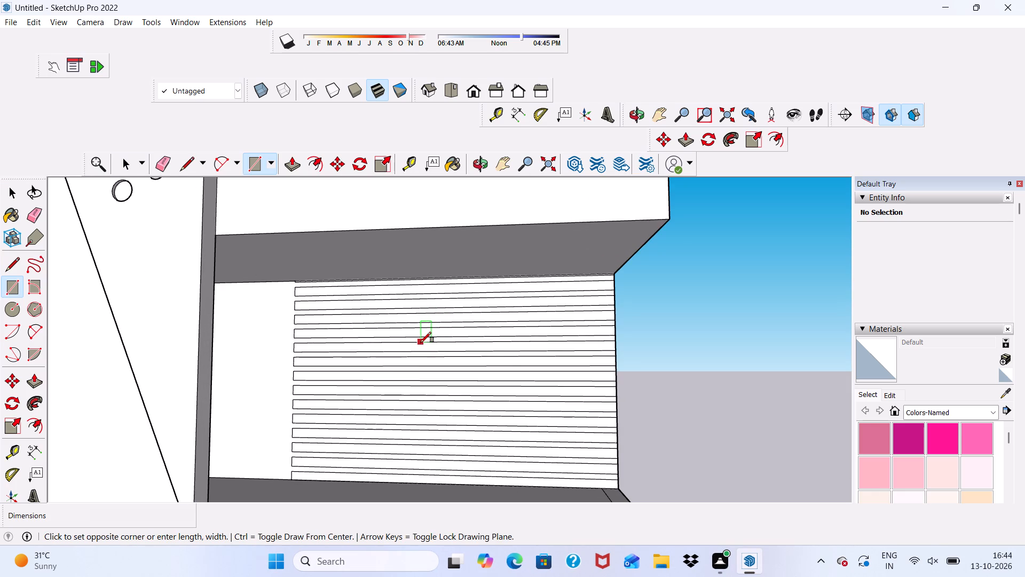
pyautogui.click(547, 415)
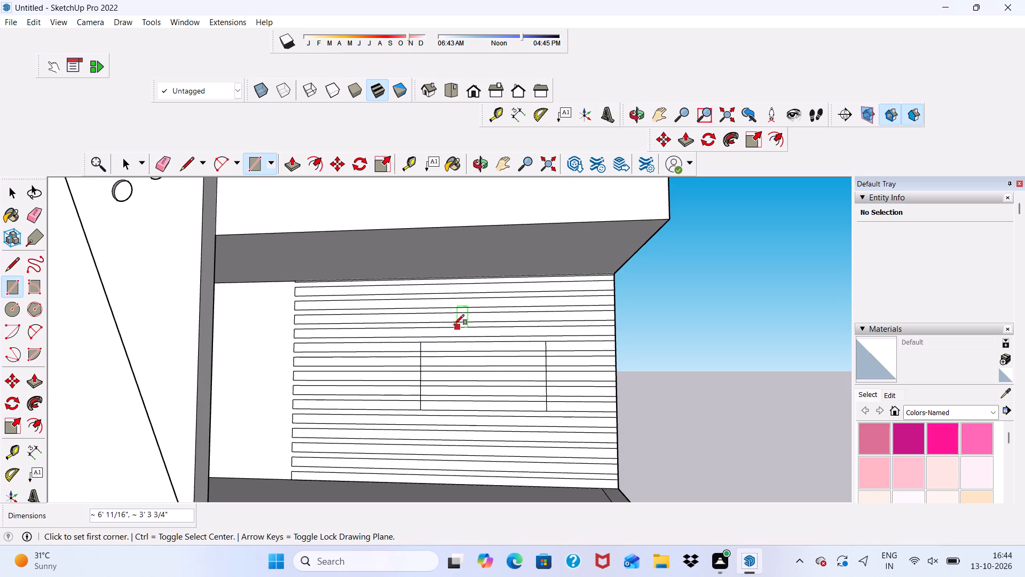
pyautogui.press('space')
# Erase the strip lines inside the new ground-floor window rectangle.
pyautogui.moveTo(159, 163); pyautogui.dragTo(160, 167)
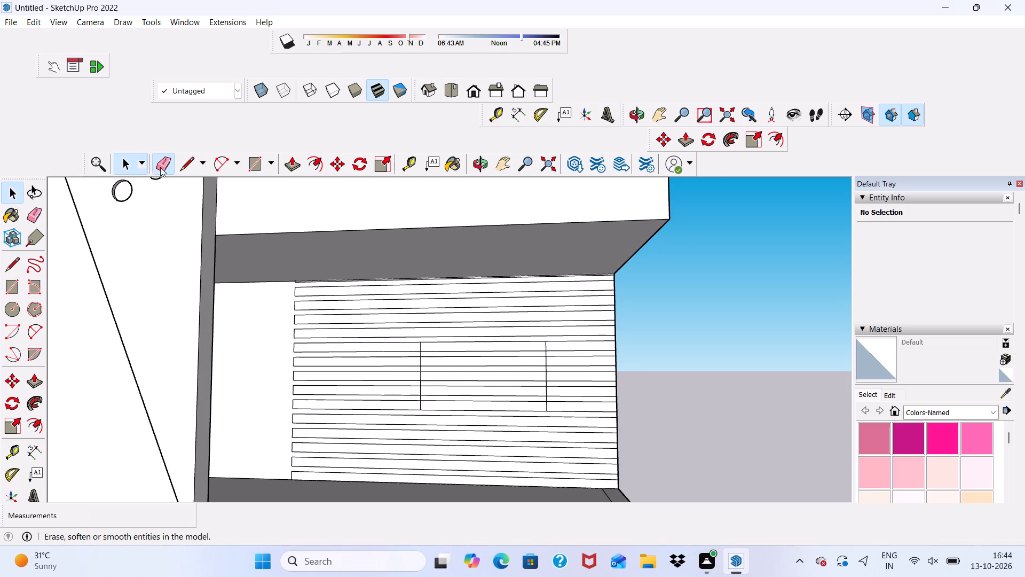
pyautogui.moveTo(160, 167); pyautogui.dragTo(161, 168)
pyautogui.scroll(3, 493, 379)
pyautogui.moveTo(462, 342); pyautogui.dragTo(462, 352)
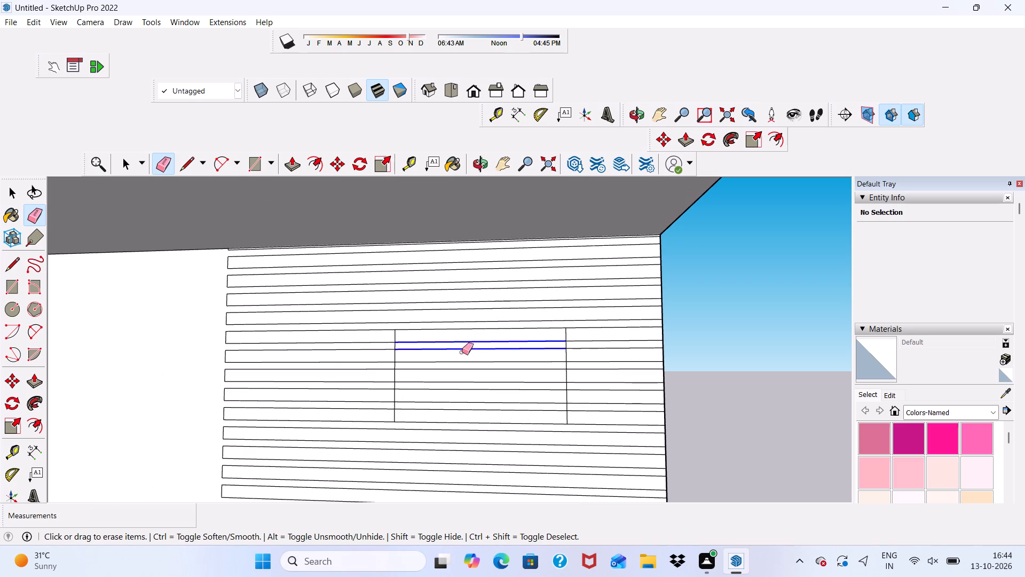
pyautogui.moveTo(462, 352); pyautogui.dragTo(452, 414)
pyautogui.scroll(-4, 468, 367)
pyautogui.moveTo(473, 371); pyautogui.dragTo(349, 409, button='middle')
pyautogui.press('space')
pyautogui.press('space')
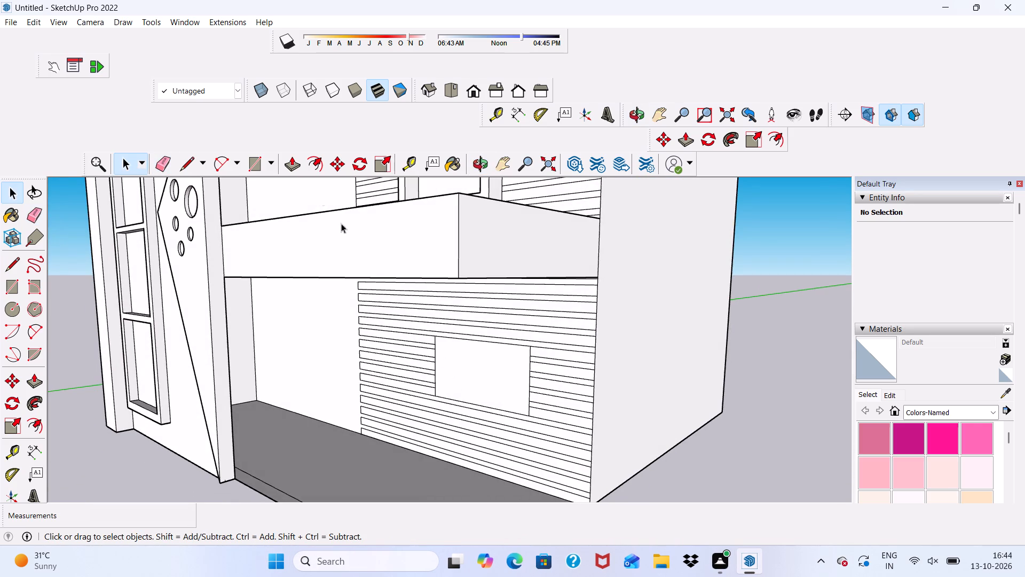
# Offset the ground-floor window rectangle inward by 6" to form its frame.
pyautogui.click(310, 159)
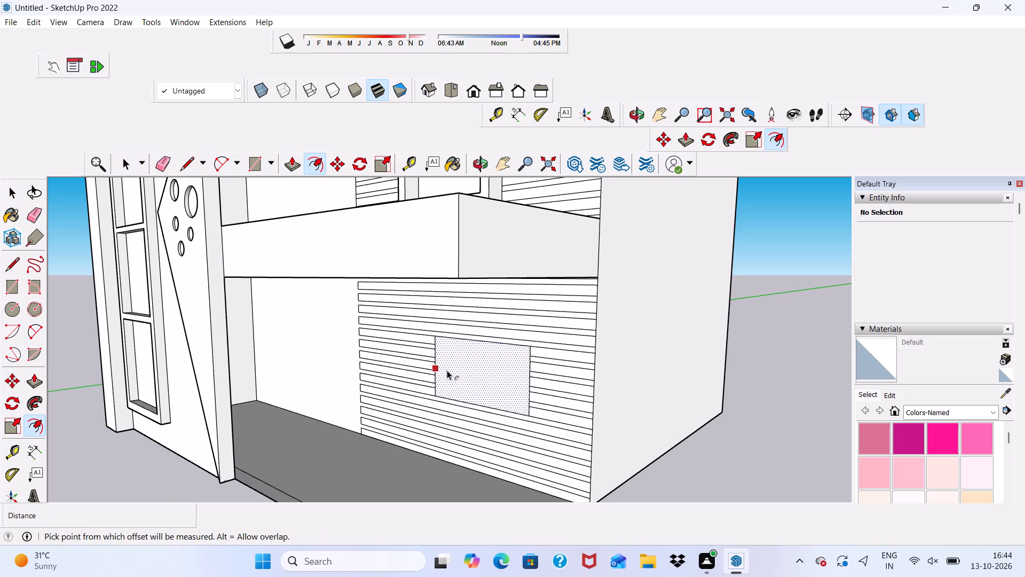
pyautogui.click(447, 370)
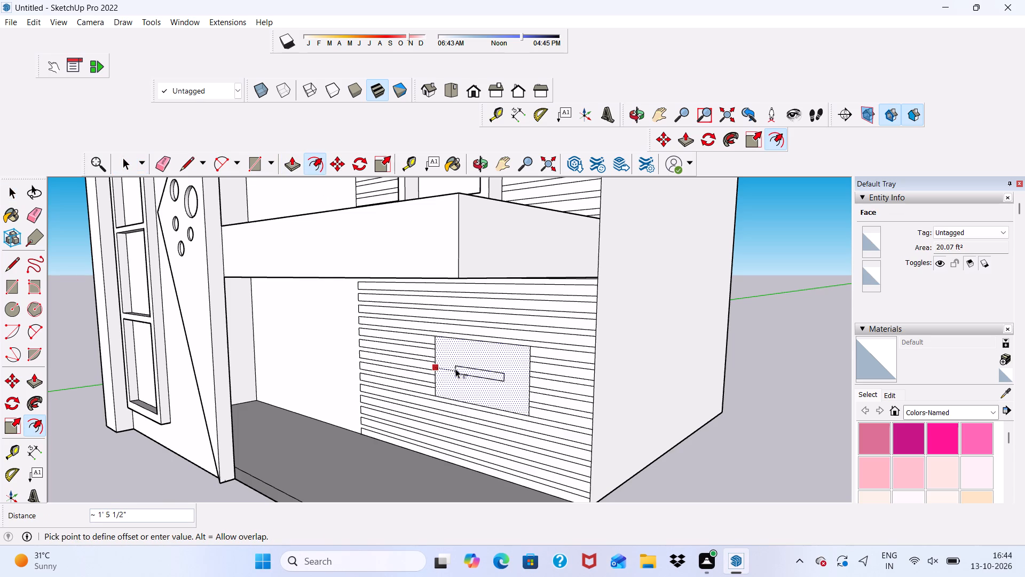
pyautogui.press('6')
pyautogui.hotkey('shift', '"')
pyautogui.press('Return')
pyautogui.press('space')
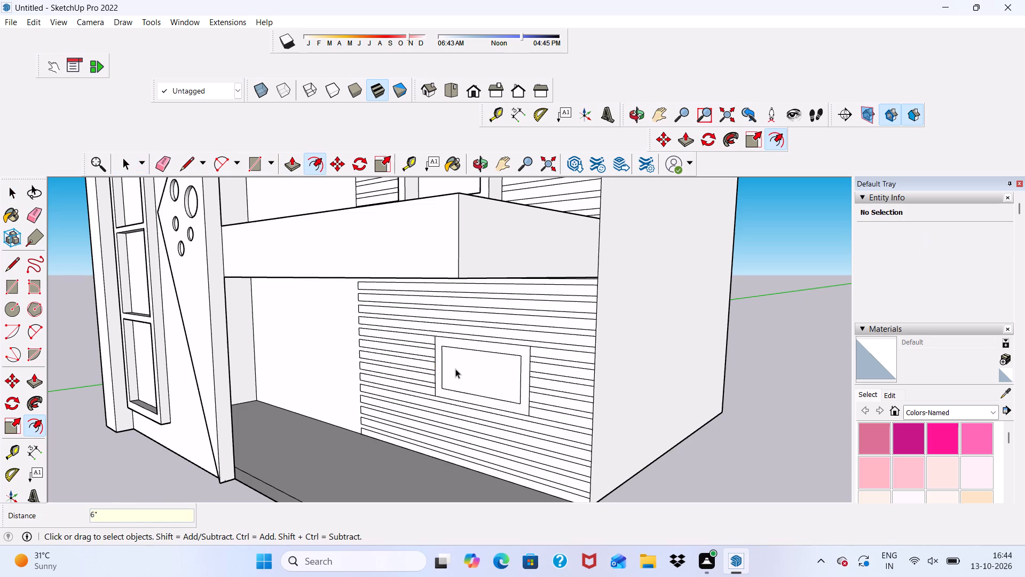
# Push/Pull the ground-floor window's frame face out from the wall by 6".
pyautogui.scroll(-2, 458, 339)
pyautogui.scroll(-1, 412, 337)
pyautogui.moveTo(556, 310); pyautogui.dragTo(661, 289, button='middle')
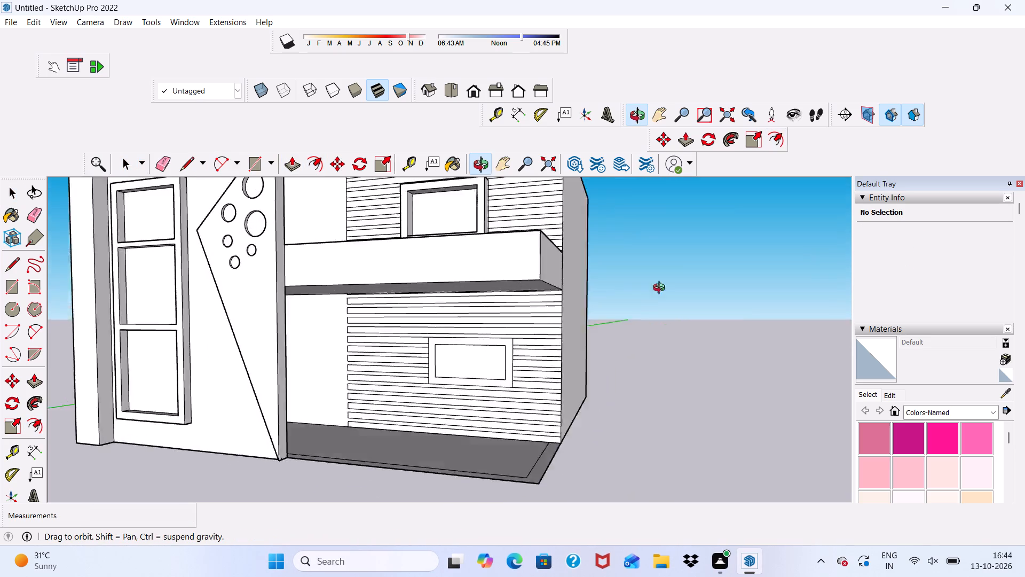
pyautogui.moveTo(661, 289); pyautogui.dragTo(711, 309, button='middle')
pyautogui.click(293, 166)
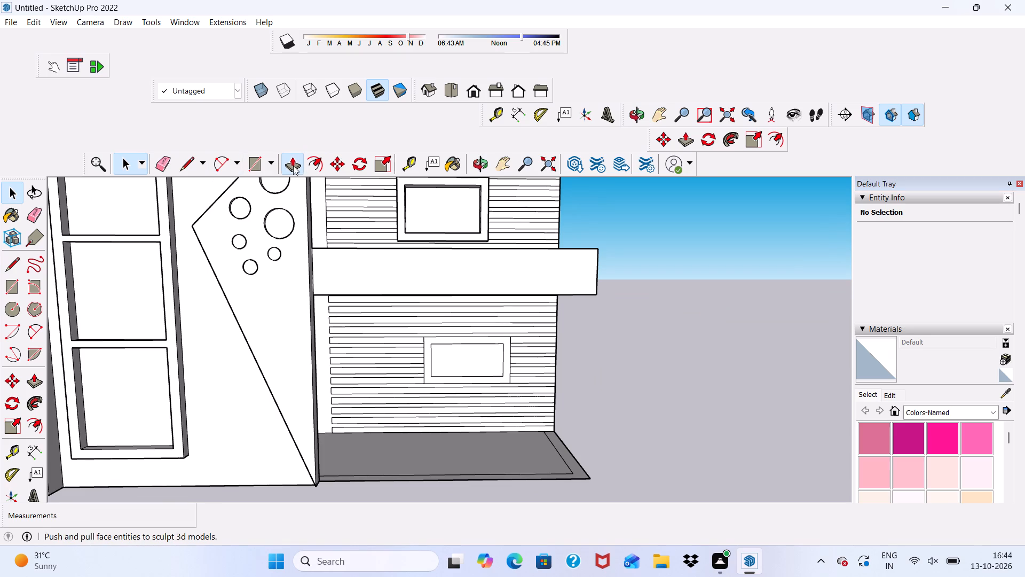
pyautogui.scroll(4, 467, 363)
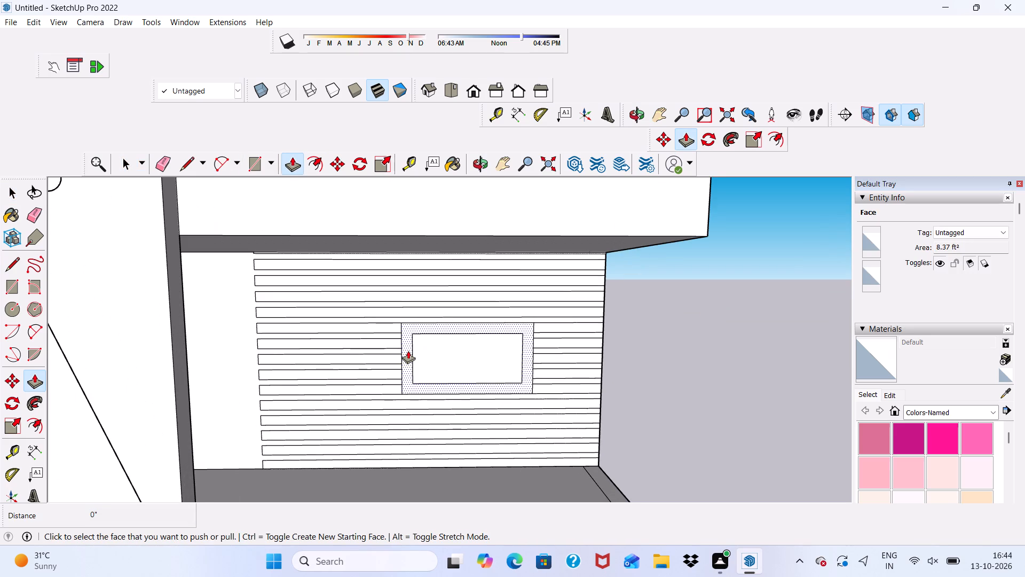
pyautogui.click(408, 350)
pyautogui.write('6"')
pyautogui.press('Return')
pyautogui.press('space')
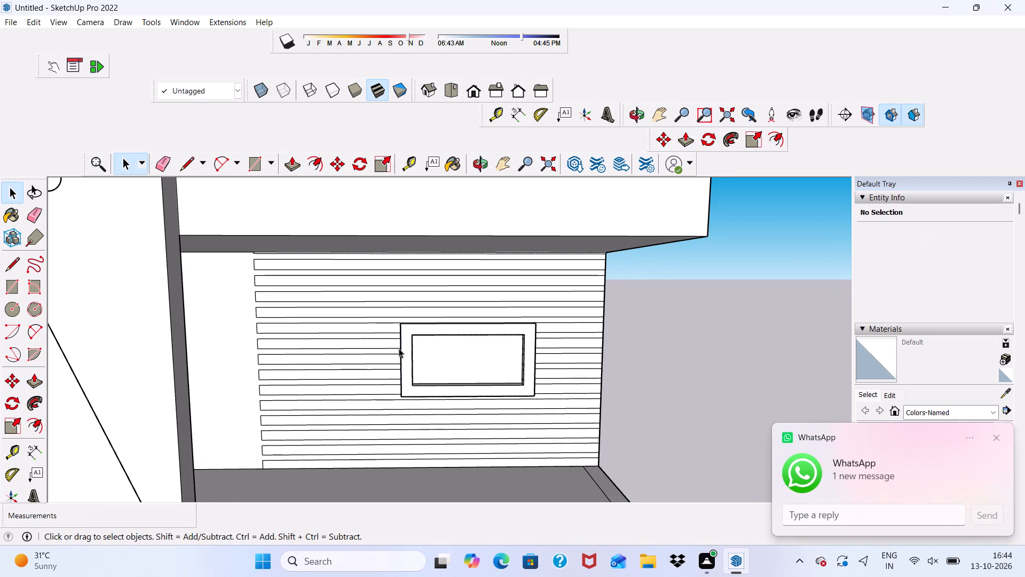
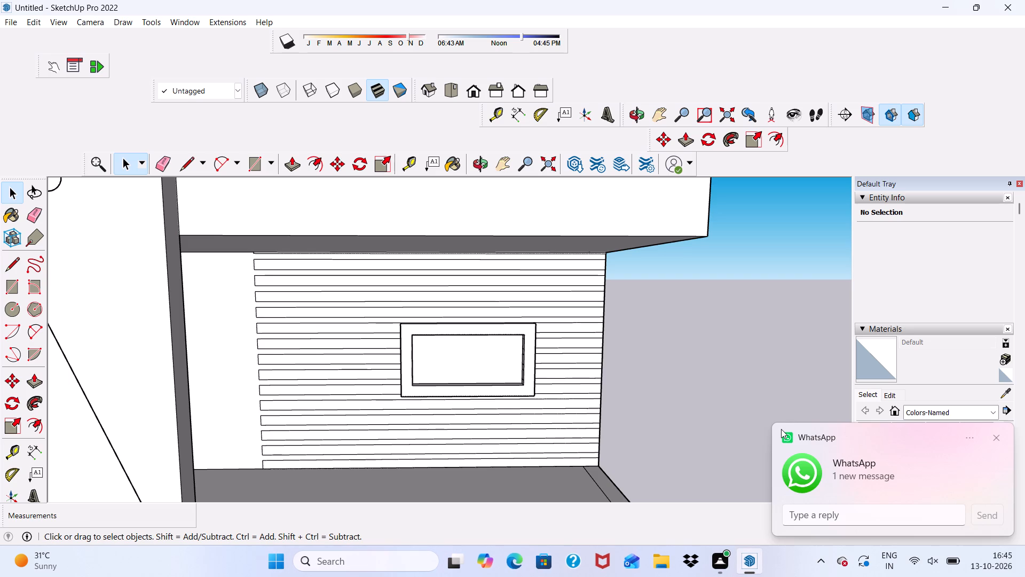
# Examine the framed ground-floor window and the building's front from several angles.
pyautogui.scroll(-6, 652, 355)
pyautogui.scroll(6, 495, 334)
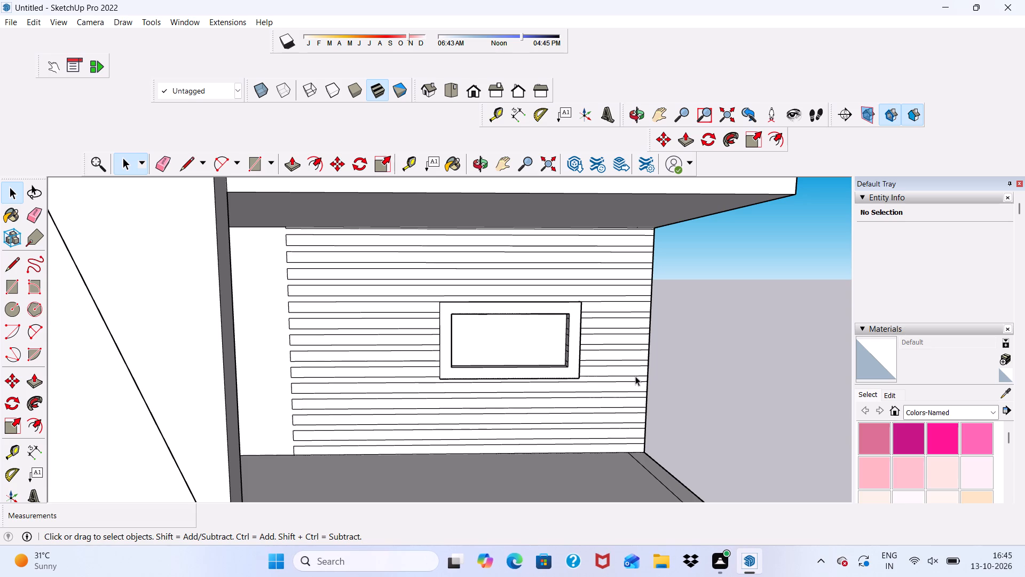
pyautogui.press('space')
pyautogui.scroll(1, 646, 411)
pyautogui.scroll(-11, 555, 335)
pyautogui.moveTo(622, 409); pyautogui.dragTo(529, 310, button='middle')
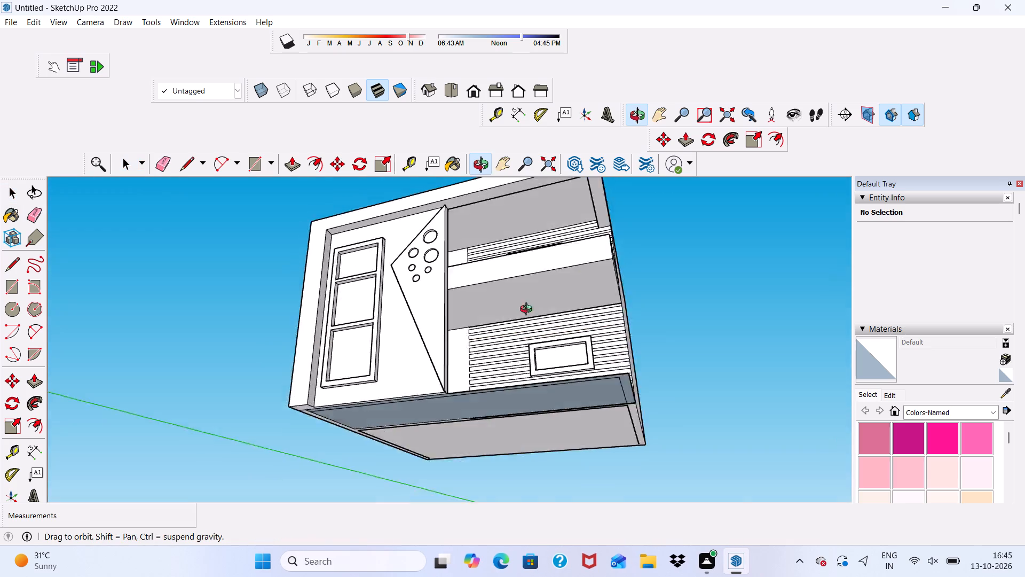
pyautogui.moveTo(529, 310); pyautogui.dragTo(579, 382, button='middle')
pyautogui.scroll(1, 594, 352)
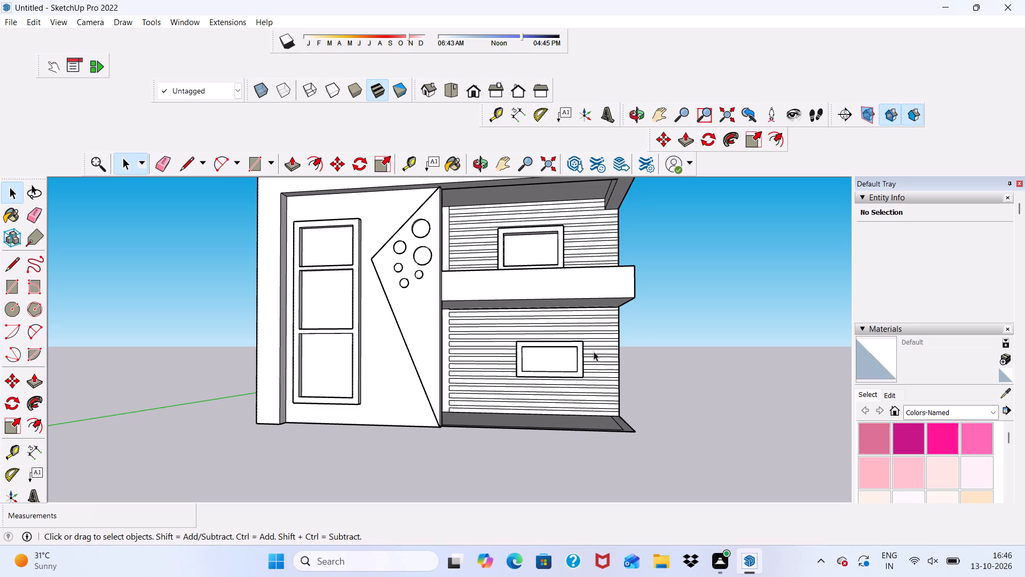
pyautogui.scroll(7, 598, 372)
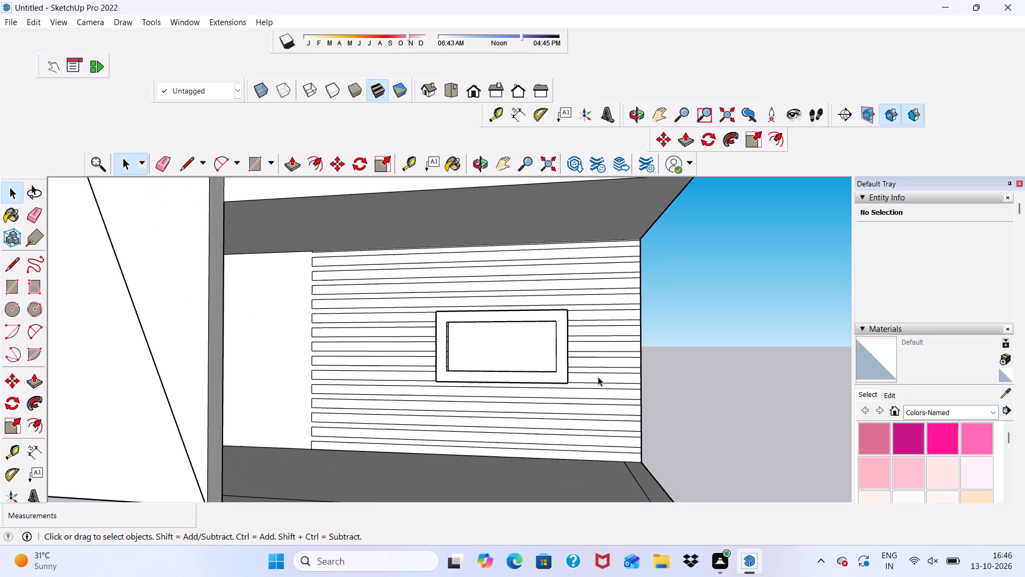
pyautogui.scroll(-6, 595, 385)
pyautogui.scroll(6, 506, 391)
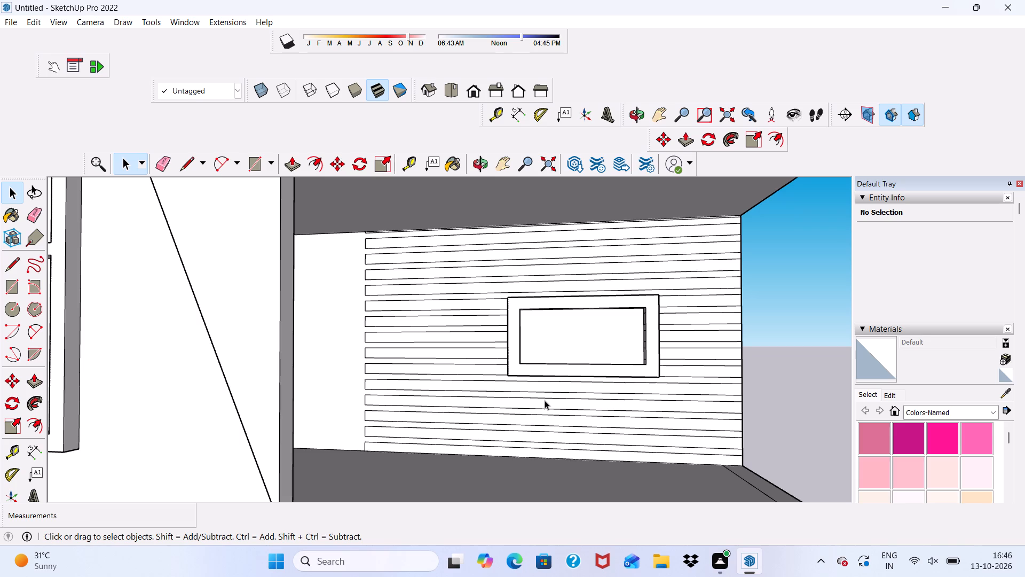
pyautogui.scroll(3, 545, 400)
pyautogui.scroll(-4, 543, 402)
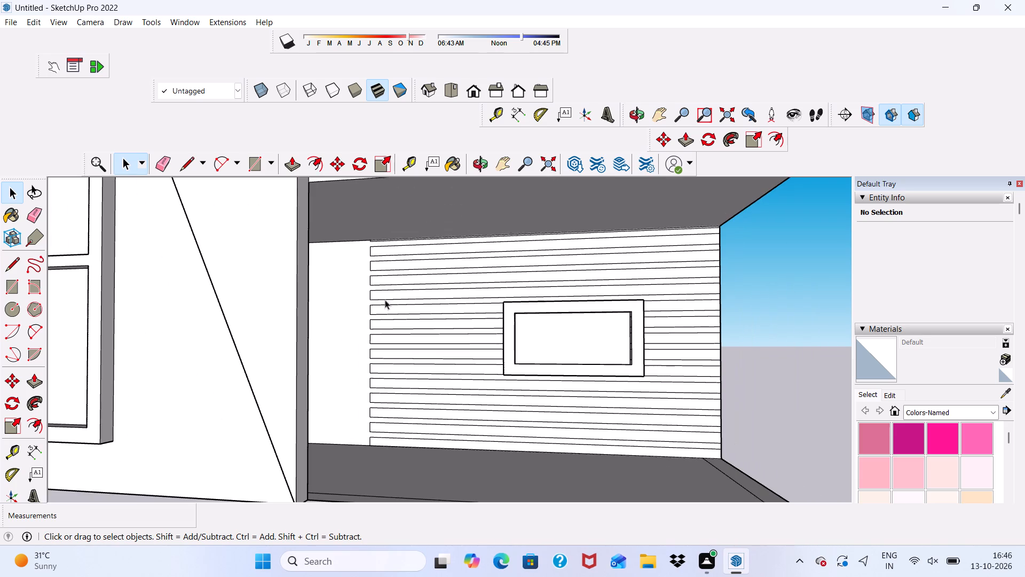
# Draw a rectangle about 3' 4 11/16" by 3' 3 1/8" on the striped wall, from just below the ground-floor window to the floor.
pyautogui.moveTo(257, 165); pyautogui.dragTo(259, 170)
pyautogui.scroll(4, 529, 418)
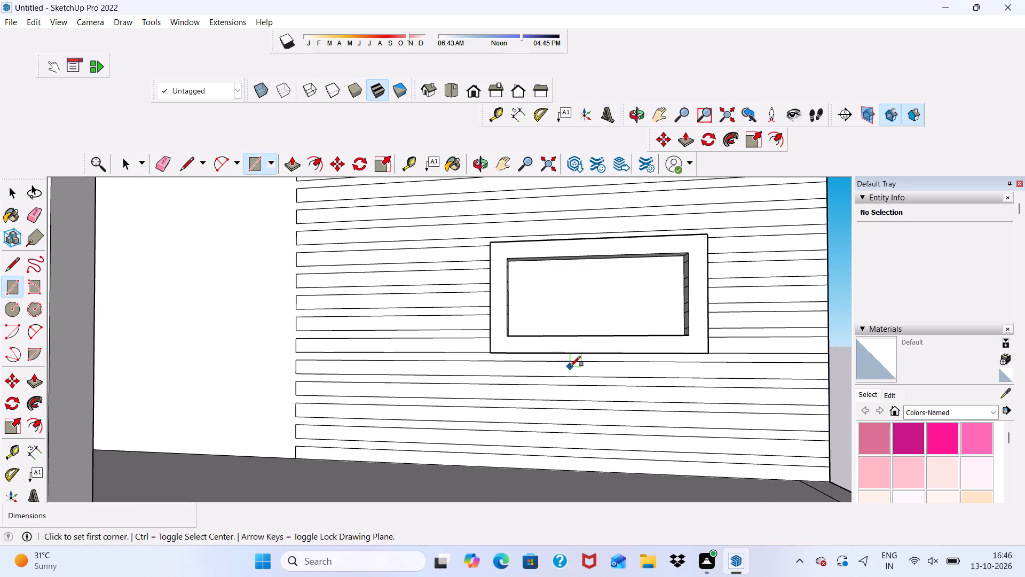
pyautogui.scroll(1, 573, 375)
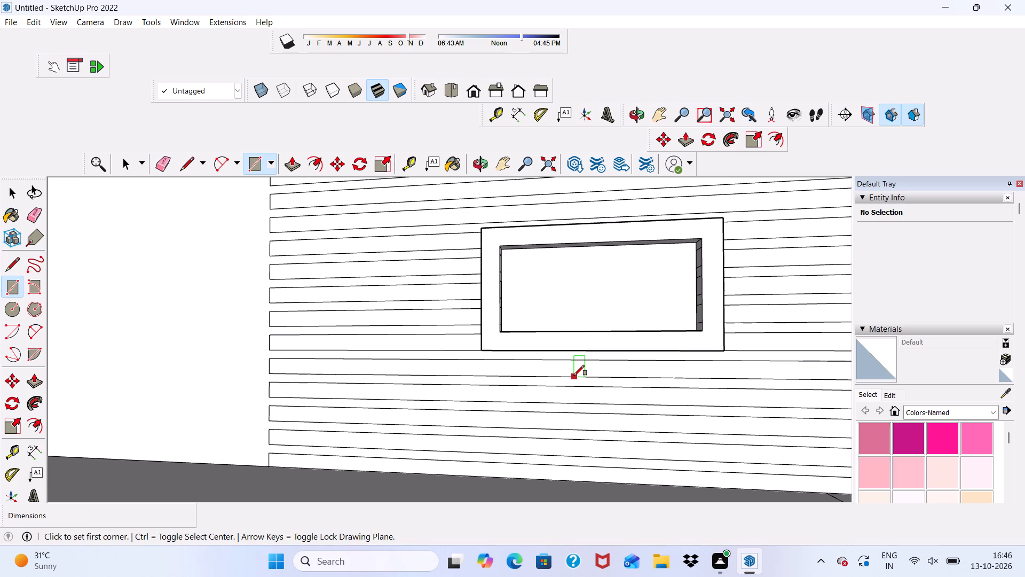
pyautogui.scroll(1, 546, 425)
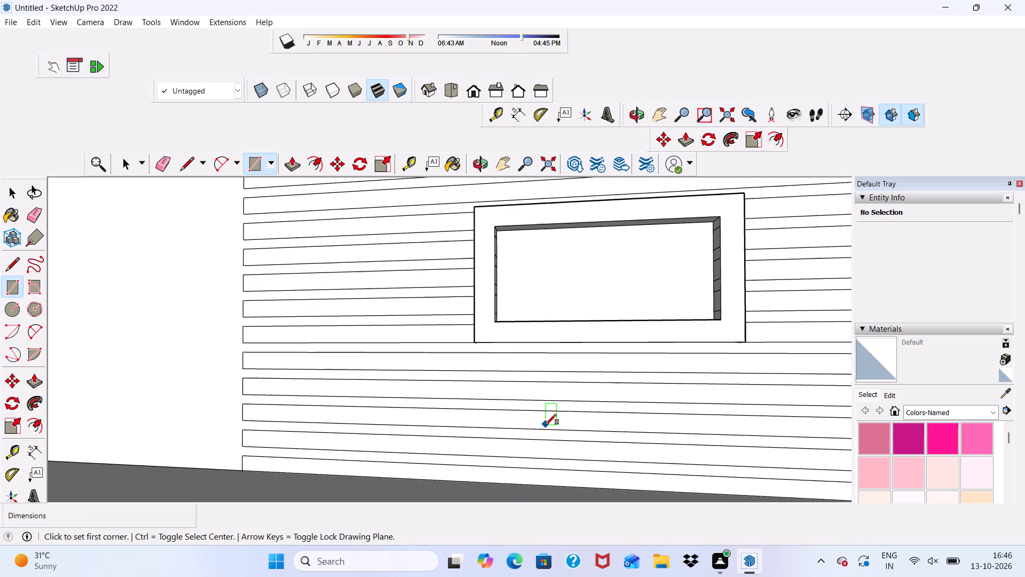
pyautogui.moveTo(565, 402); pyautogui.dragTo(625, 342, button='middle')
pyautogui.scroll(5, 623, 344)
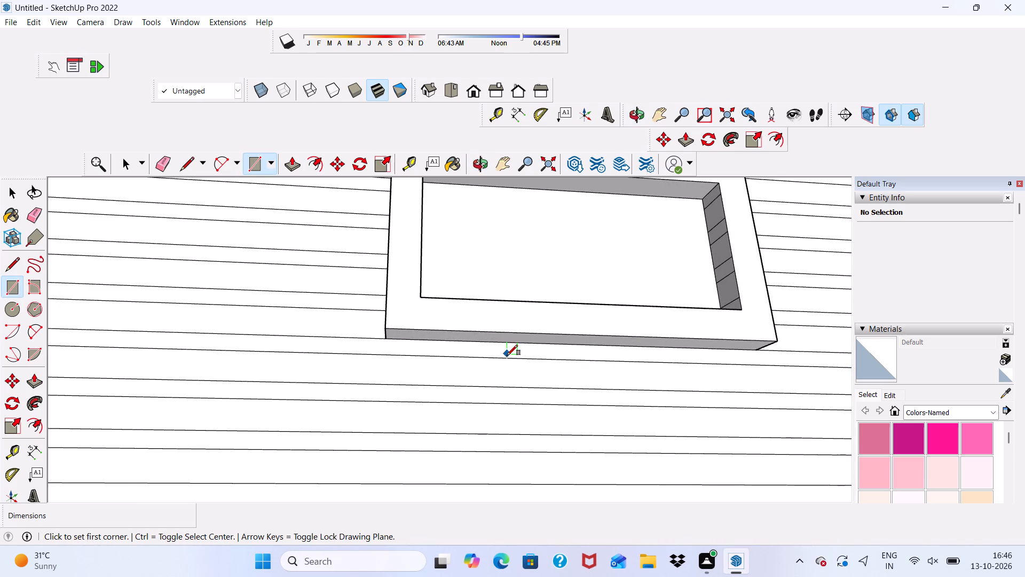
pyautogui.click(509, 358)
pyautogui.scroll(-6, 688, 392)
pyautogui.moveTo(706, 419); pyautogui.dragTo(701, 466, button='middle')
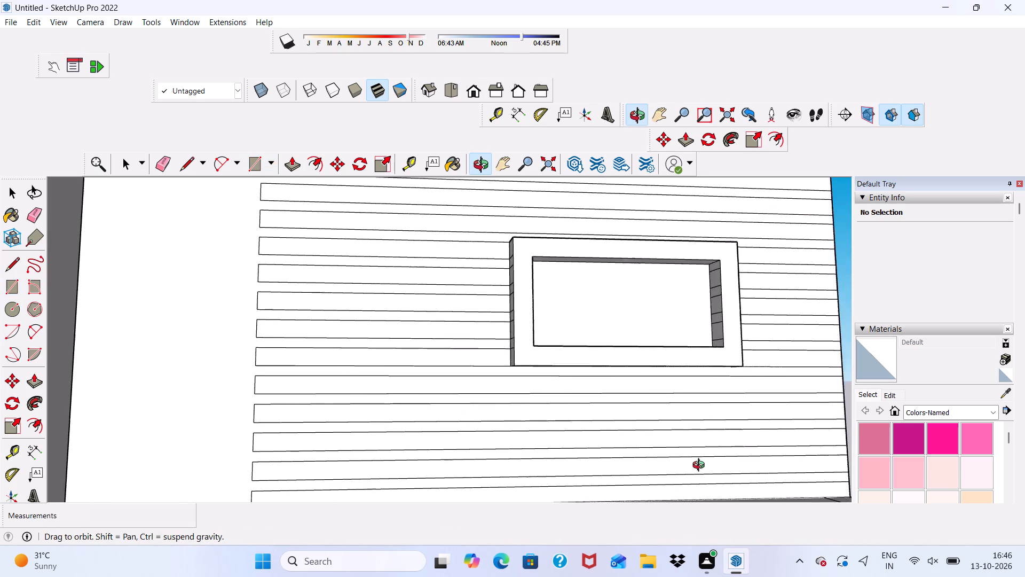
pyautogui.moveTo(701, 466); pyautogui.dragTo(701, 467, button='middle')
pyautogui.scroll(-4, 685, 395)
pyautogui.scroll(5, 697, 430)
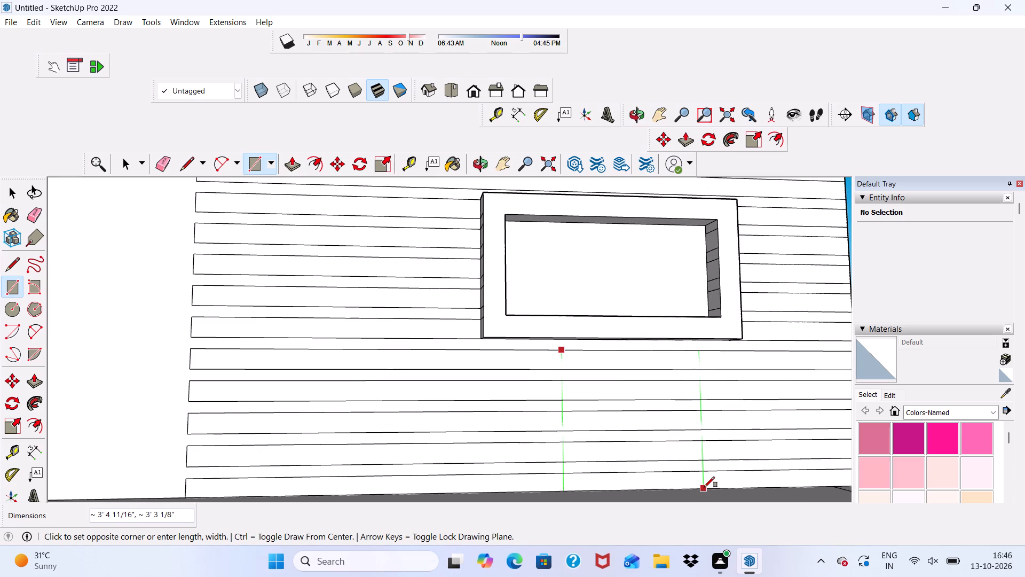
pyautogui.click(704, 487)
pyautogui.press('space')
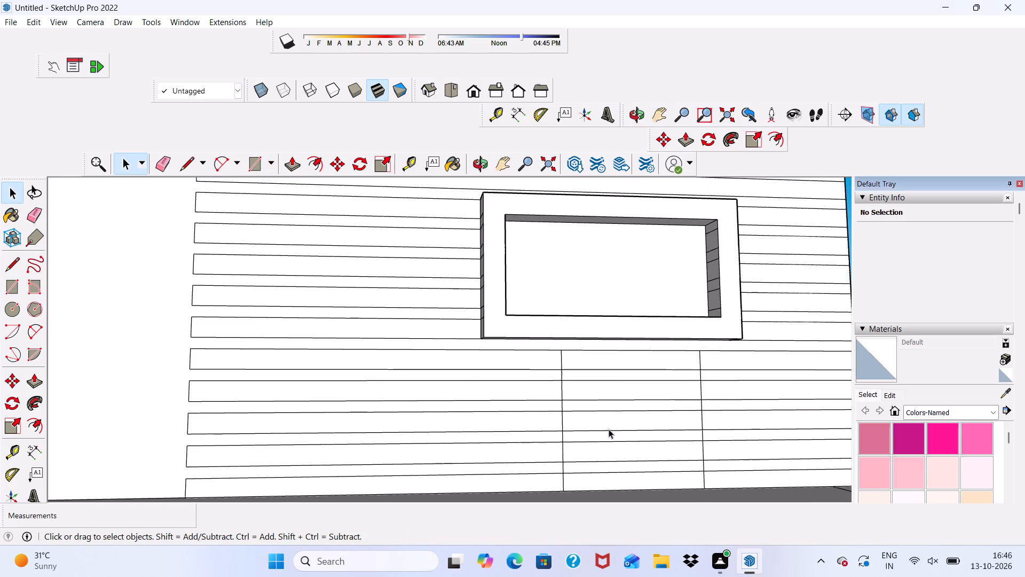
# Erase the strip lines inside the new rectangle below the ground-floor window.
pyautogui.click(167, 164)
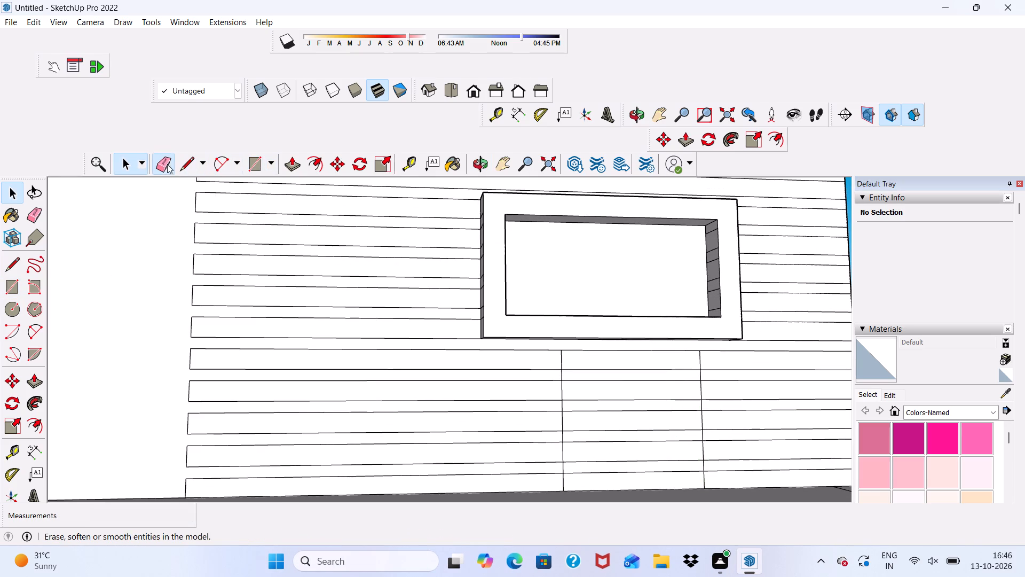
pyautogui.moveTo(641, 362); pyautogui.dragTo(632, 454)
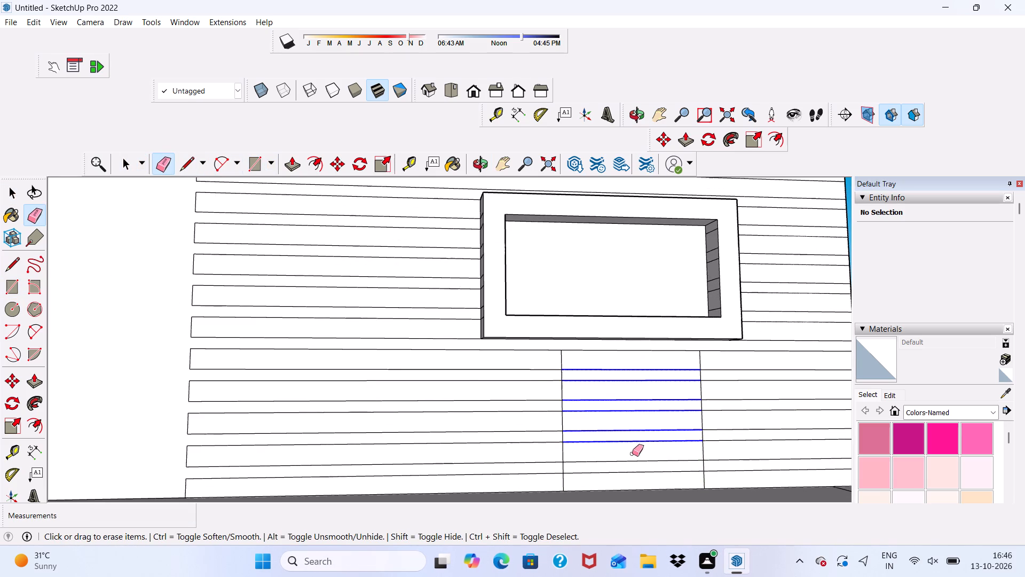
pyautogui.moveTo(632, 454); pyautogui.dragTo(636, 479)
pyautogui.press('space')
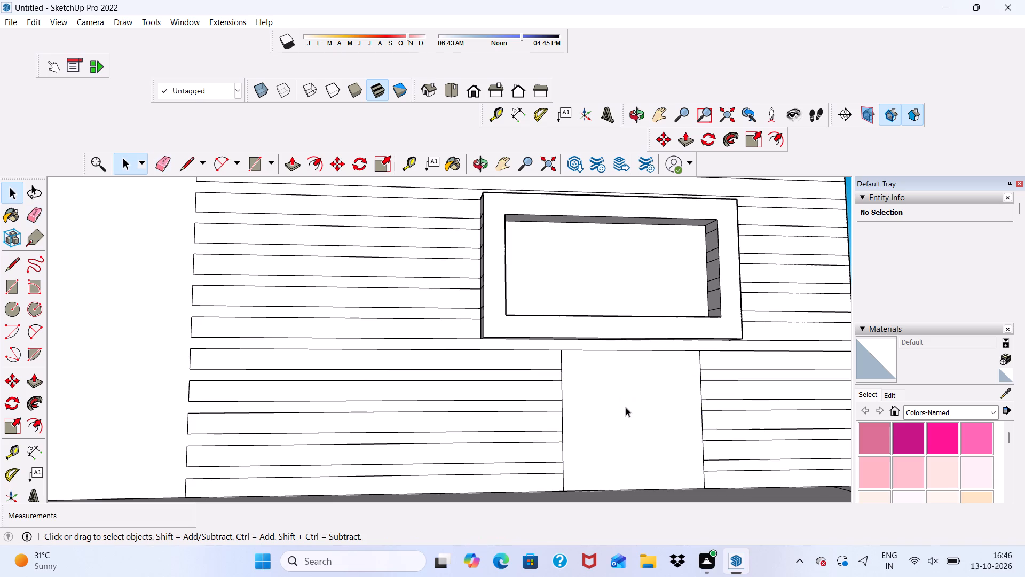
# Push/Pull the cleared rectangle below the ground-floor window out from the wall by 3".
pyautogui.click(626, 407)
pyautogui.click(286, 167)
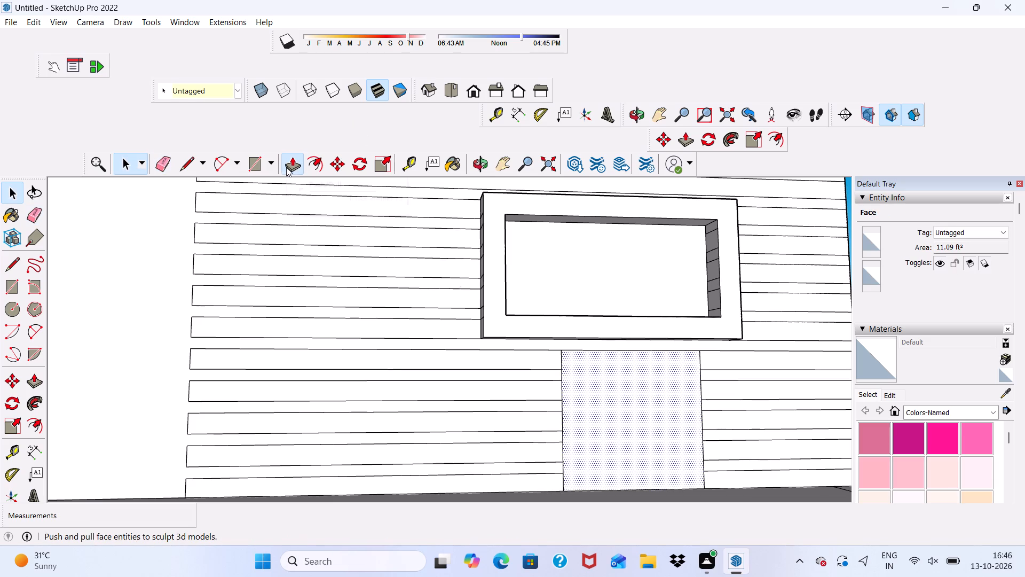
pyautogui.click(588, 402)
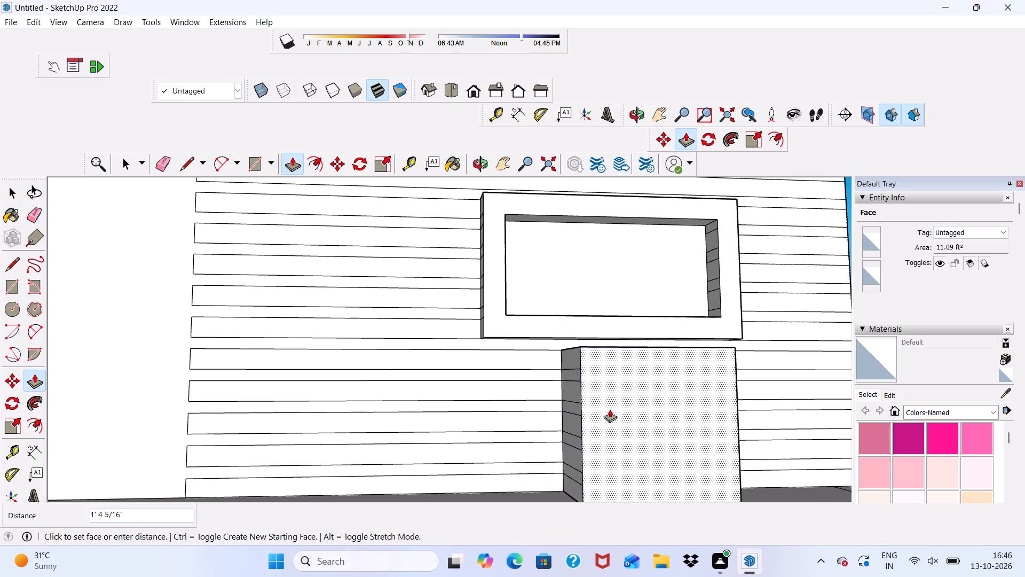
pyautogui.write('3"')
pyautogui.press('Return')
pyautogui.press('space')
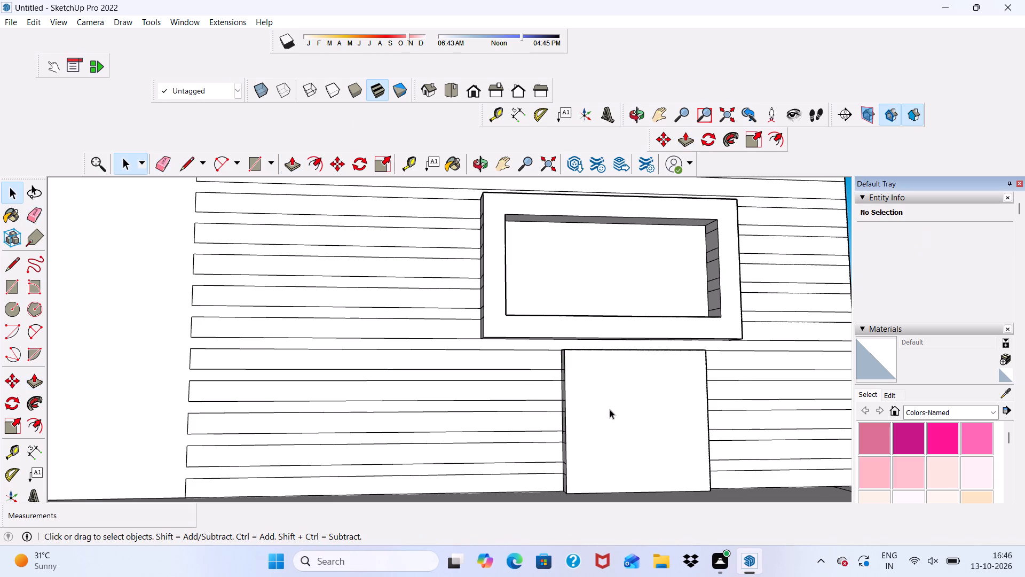
# Examine the raised panel below the ground-floor window and the whole front from several angles.
pyautogui.scroll(-5, 619, 410)
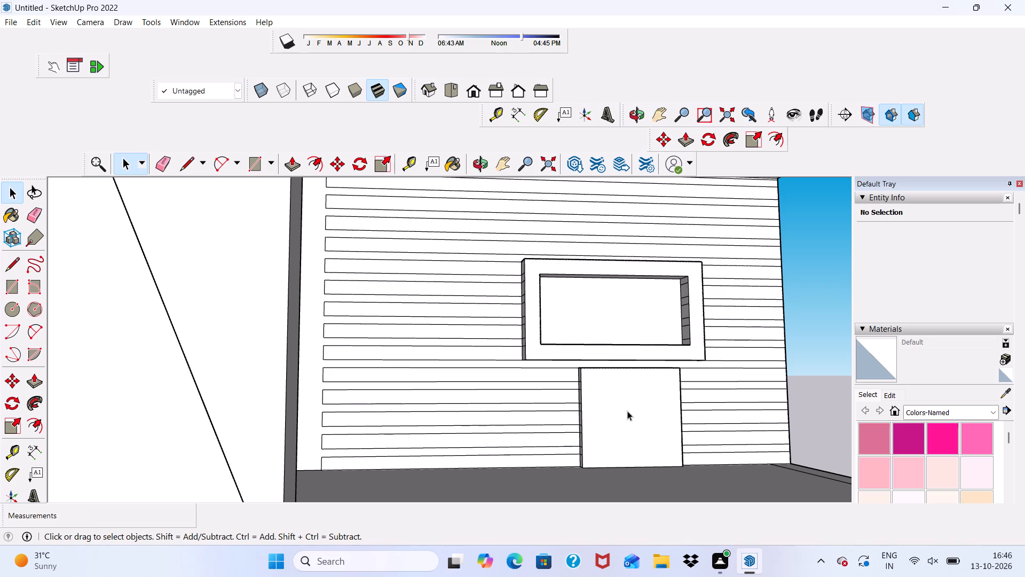
pyautogui.moveTo(627, 411); pyautogui.dragTo(606, 368, button='middle')
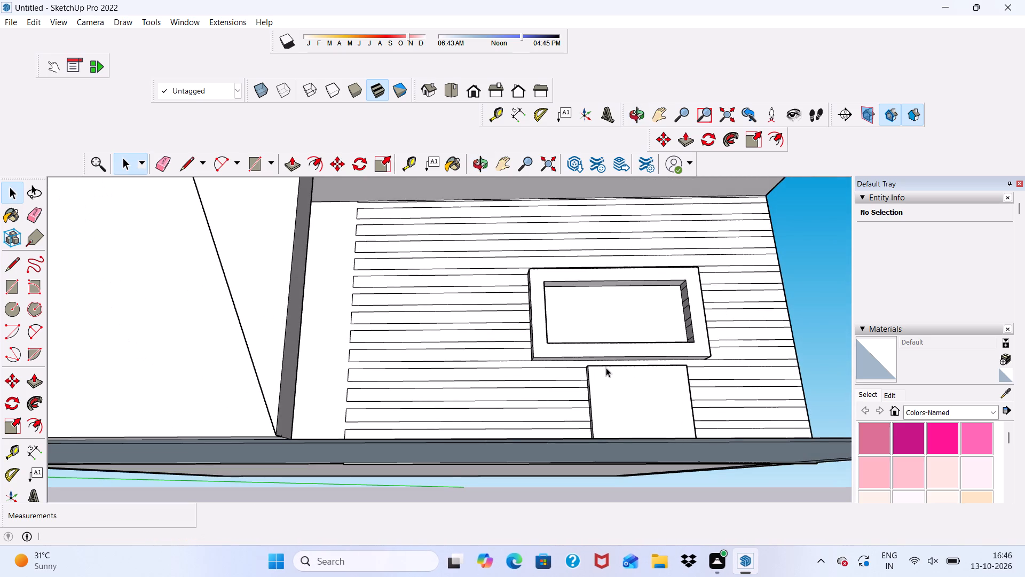
pyautogui.scroll(1, 606, 368)
pyautogui.scroll(-12, 606, 368)
pyautogui.moveTo(613, 344); pyautogui.dragTo(559, 432, button='middle')
pyautogui.scroll(1, 614, 419)
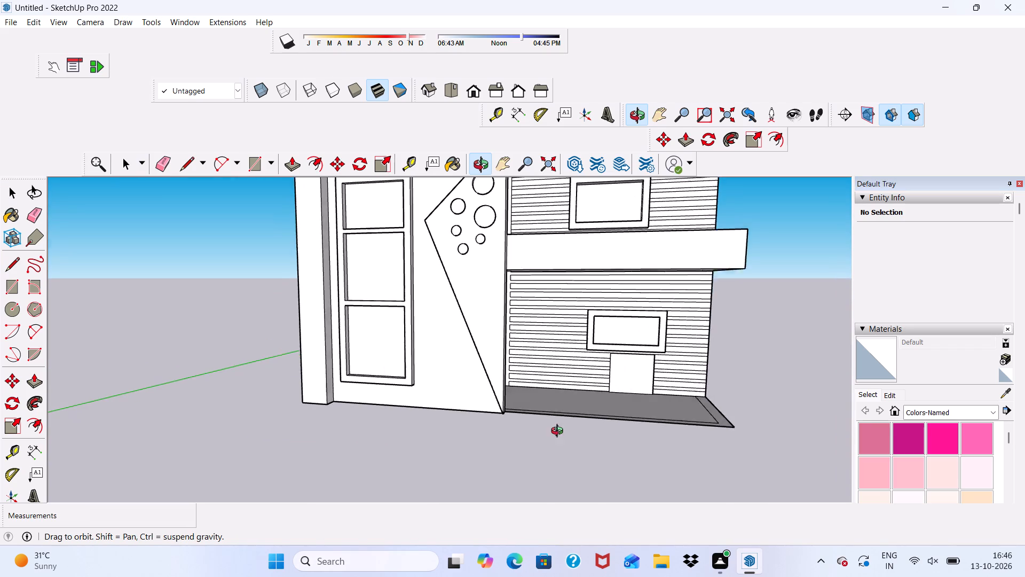
pyautogui.moveTo(559, 432); pyautogui.dragTo(559, 435, button='middle')
pyautogui.scroll(5, 641, 254)
pyautogui.scroll(-8, 649, 289)
pyautogui.moveTo(673, 331); pyautogui.dragTo(755, 314, button='middle')
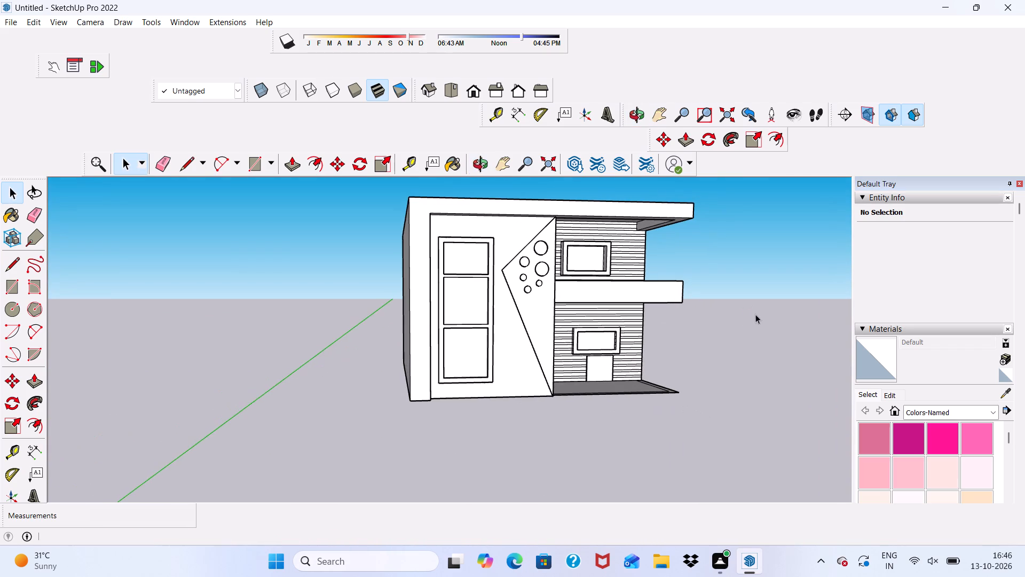
# Erase the leftover strip edges on the raised panel's thin side face nearest the triangular panel.
pyautogui.scroll(5, 631, 270)
pyautogui.scroll(5, 599, 373)
pyautogui.scroll(5, 579, 422)
pyautogui.moveTo(573, 430); pyautogui.dragTo(651, 391, button='middle')
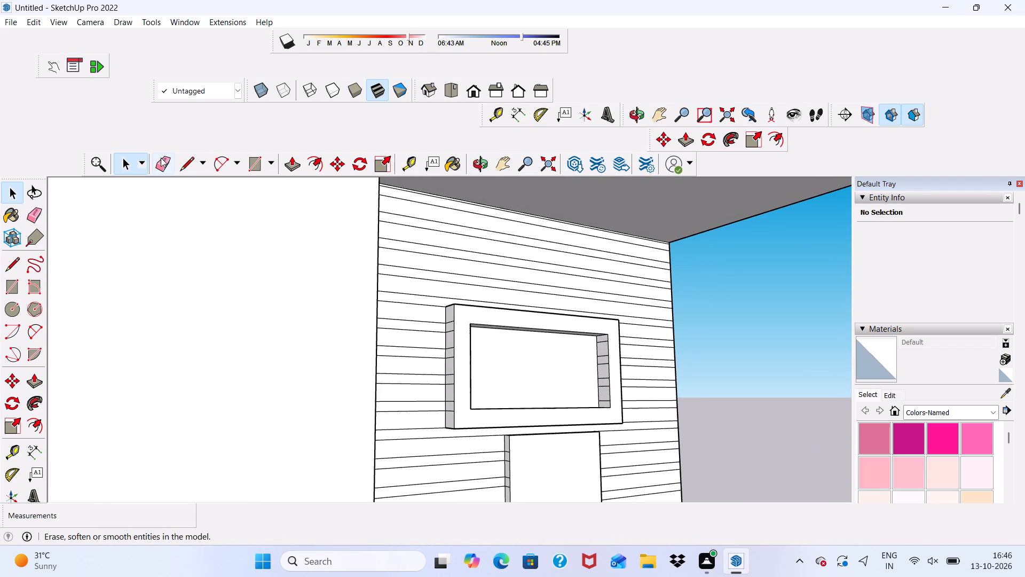
pyautogui.click(161, 158)
pyautogui.scroll(10, 445, 446)
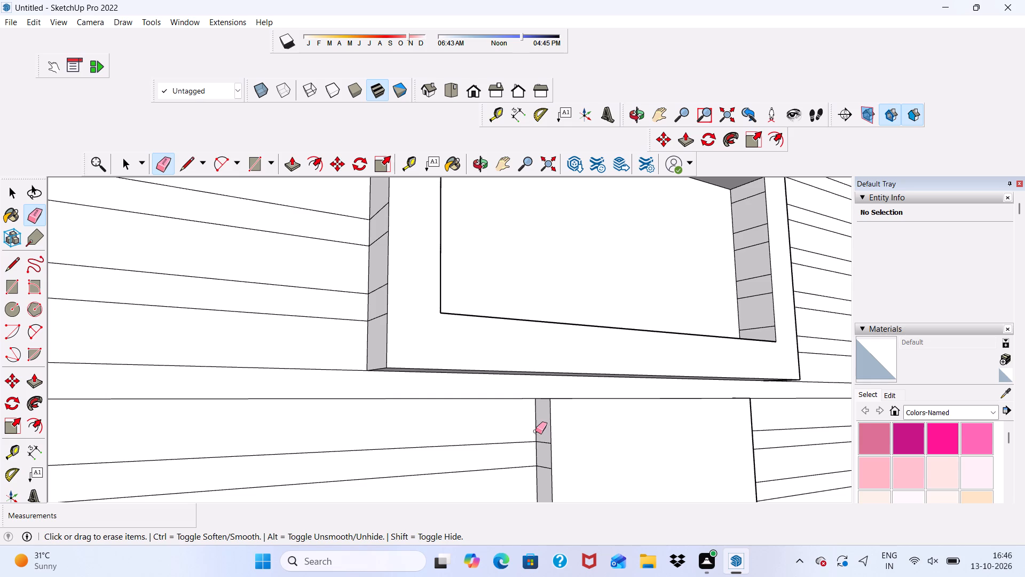
pyautogui.click(545, 441)
pyautogui.moveTo(540, 462); pyautogui.dragTo(542, 468)
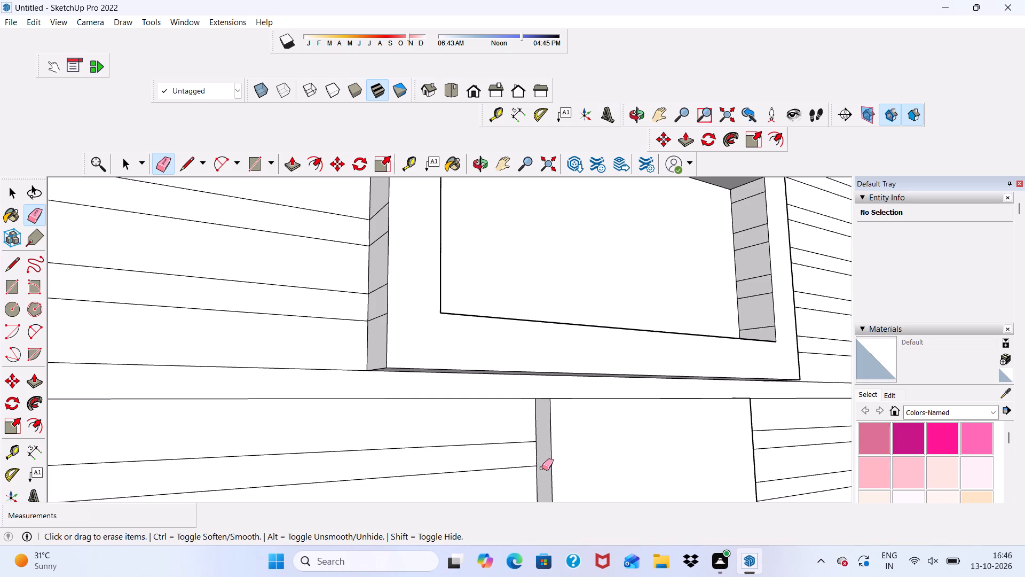
pyautogui.scroll(-11, 525, 325)
pyautogui.moveTo(696, 378); pyautogui.dragTo(672, 385, button='middle')
pyautogui.scroll(11, 547, 434)
pyautogui.scroll(-6, 527, 450)
pyautogui.scroll(6, 542, 464)
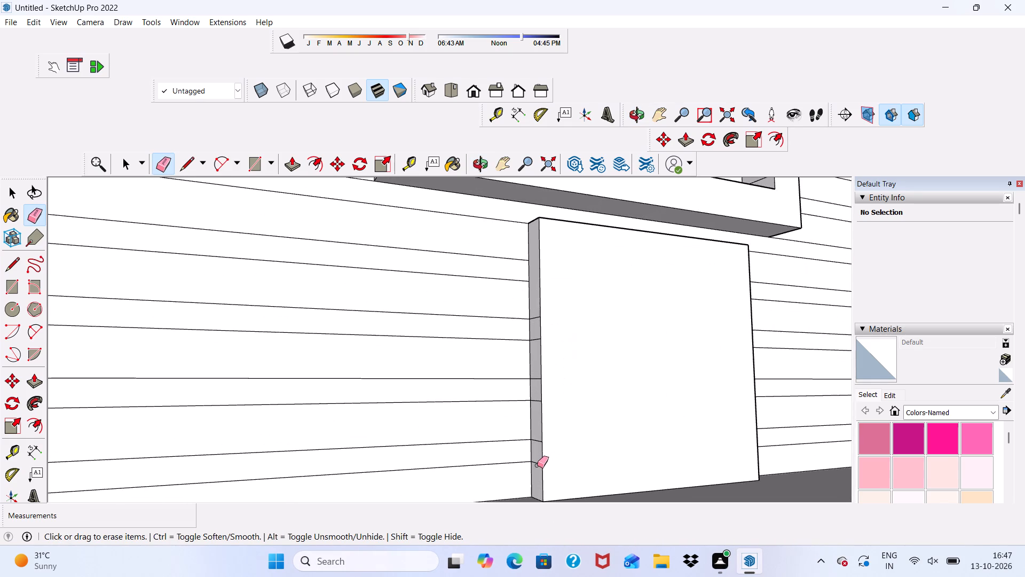
pyautogui.click(534, 464)
pyautogui.click(539, 440)
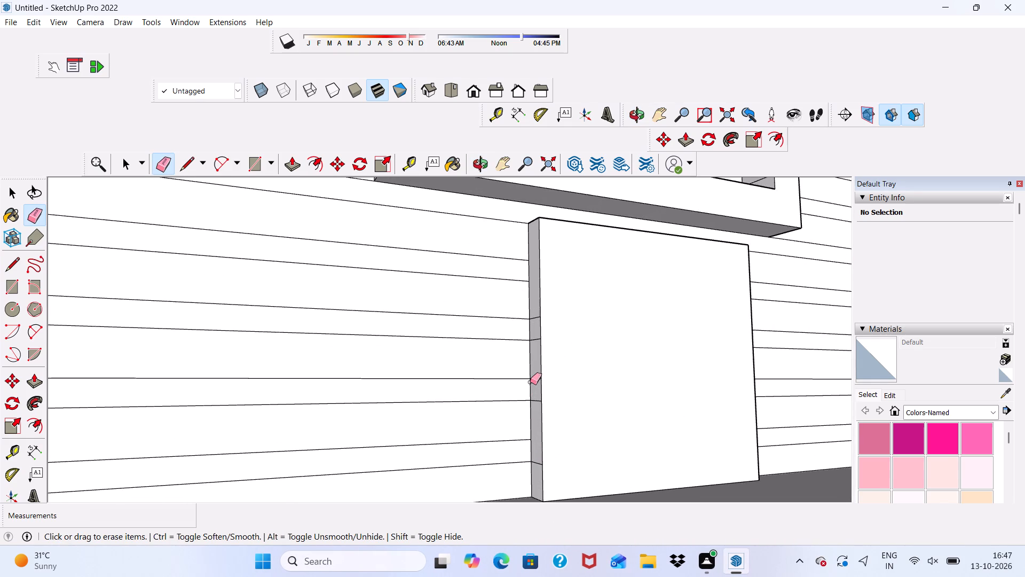
pyautogui.moveTo(534, 378); pyautogui.dragTo(533, 408)
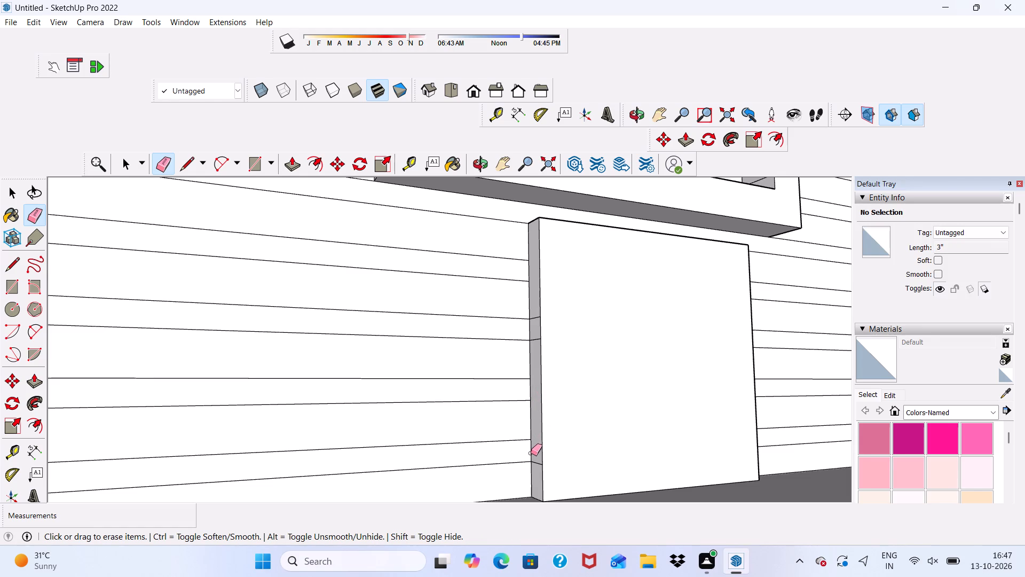
pyautogui.click(537, 464)
pyautogui.scroll(5, 537, 321)
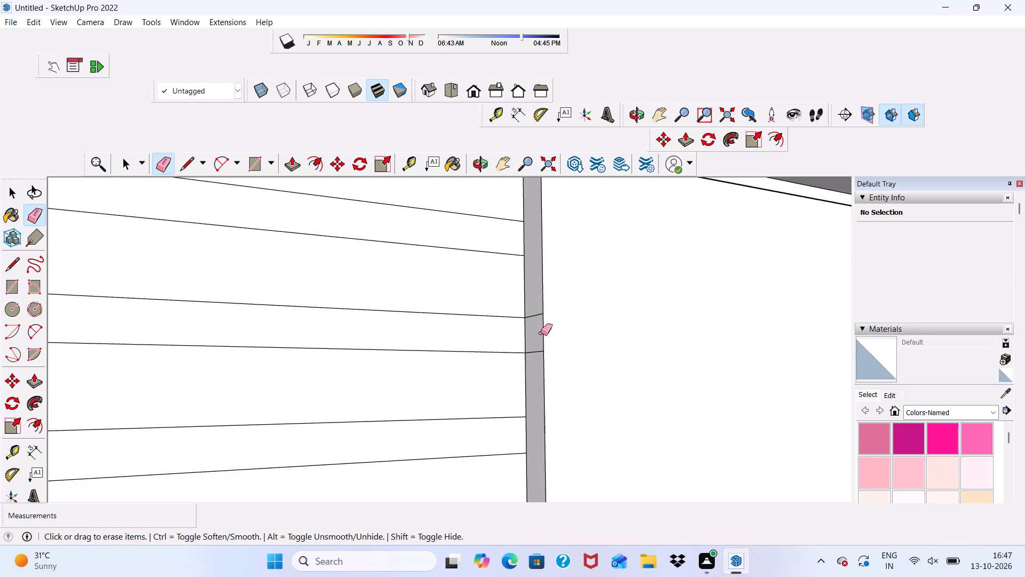
pyautogui.scroll(5, 542, 383)
pyautogui.click(531, 336)
pyautogui.moveTo(530, 274); pyautogui.dragTo(530, 288)
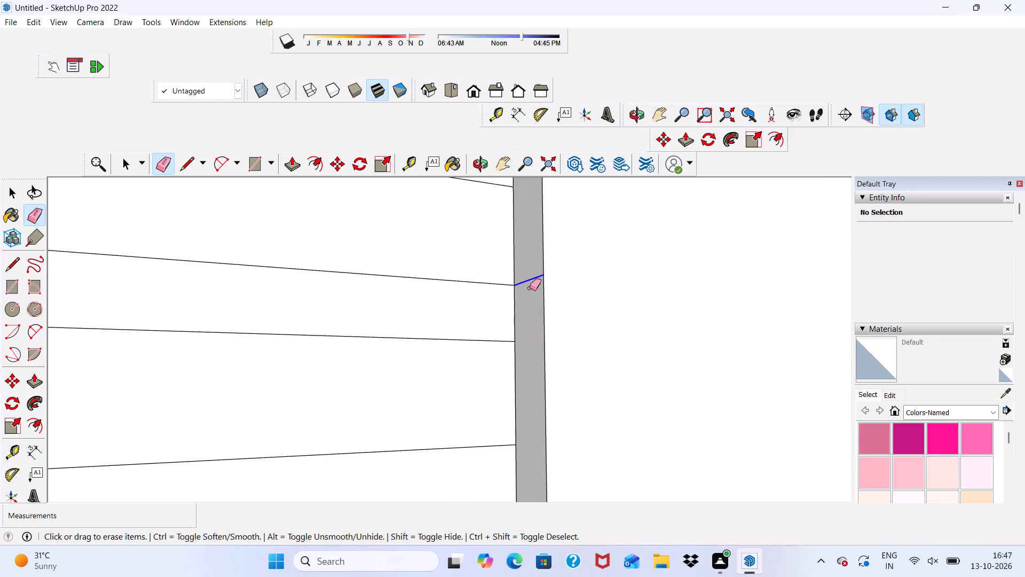
pyautogui.moveTo(530, 288); pyautogui.dragTo(530, 294)
# Erase the leftover strip edges down the raised panel's thin side face farthest from the triangular panel.
pyautogui.scroll(-11, 427, 387)
pyautogui.moveTo(659, 338); pyautogui.dragTo(405, 371, button='middle')
pyautogui.scroll(5, 708, 272)
pyautogui.moveTo(676, 241); pyautogui.dragTo(670, 299)
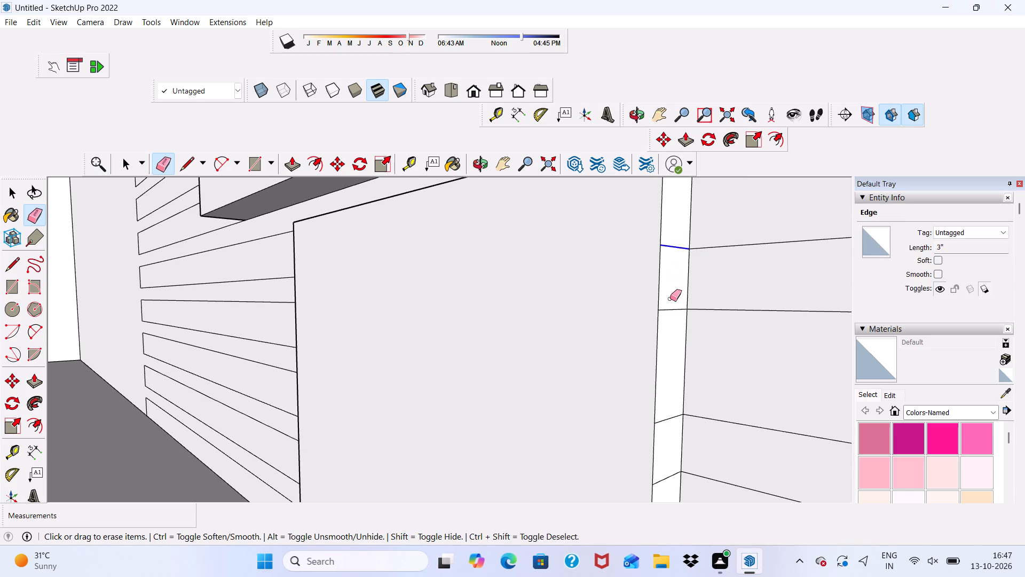
pyautogui.moveTo(670, 299); pyautogui.dragTo(672, 336)
pyautogui.moveTo(670, 432); pyautogui.dragTo(672, 449)
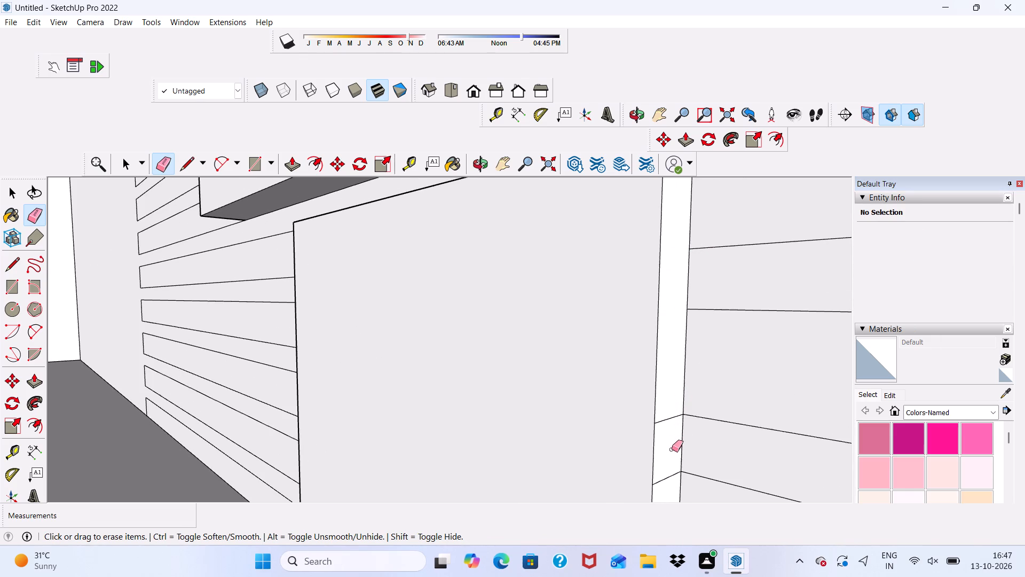
pyautogui.moveTo(672, 449); pyautogui.dragTo(673, 474)
pyautogui.moveTo(674, 403); pyautogui.dragTo(676, 426)
pyautogui.scroll(-9, 683, 315)
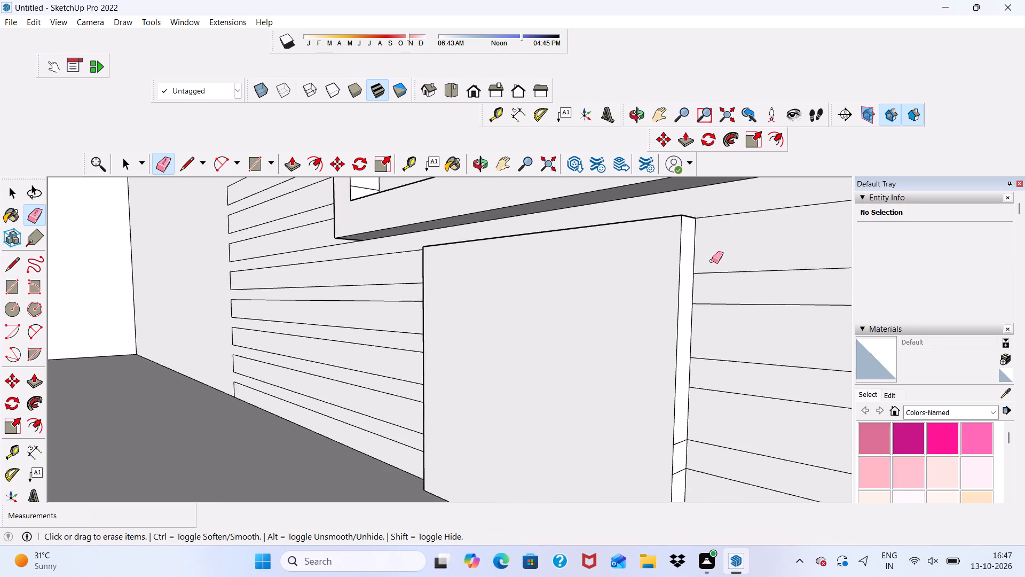
pyautogui.scroll(-3, 712, 261)
pyautogui.scroll(7, 691, 419)
pyautogui.scroll(6, 720, 340)
pyautogui.moveTo(673, 333); pyautogui.dragTo(666, 376)
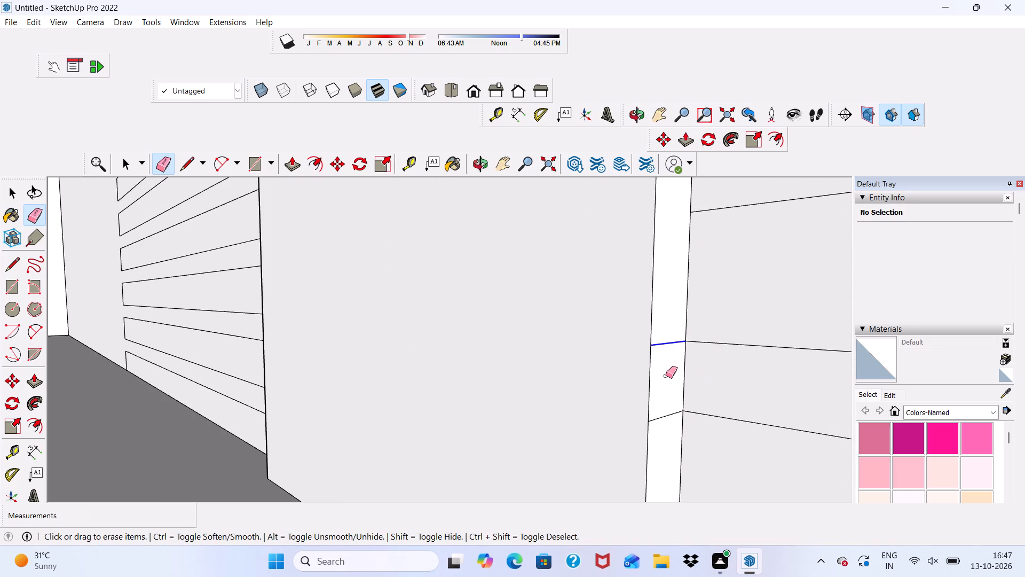
pyautogui.moveTo(666, 376); pyautogui.dragTo(665, 417)
pyautogui.scroll(-6, 652, 282)
pyautogui.scroll(-6, 716, 245)
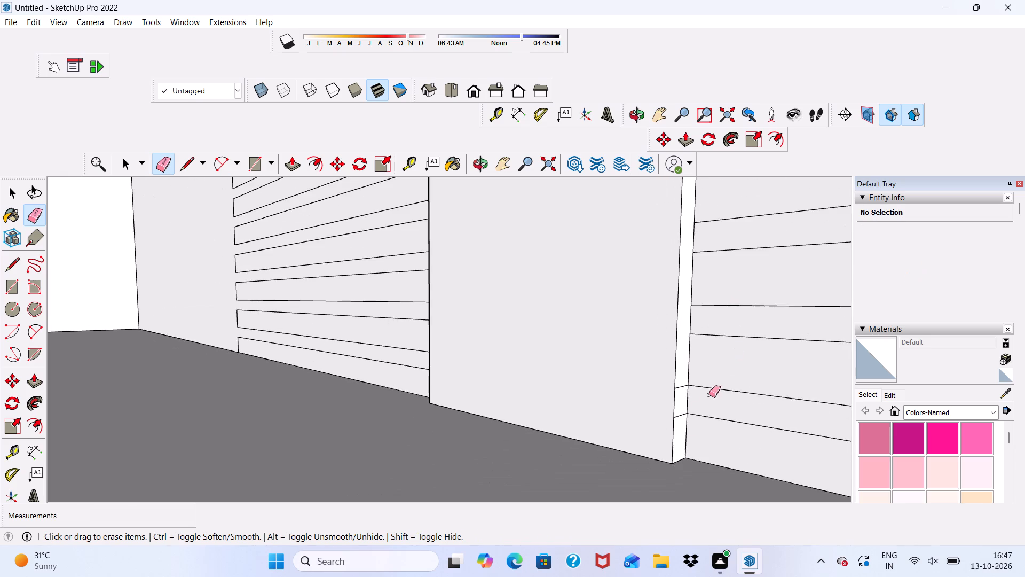
pyautogui.scroll(7, 683, 434)
pyautogui.moveTo(693, 314); pyautogui.dragTo(691, 348)
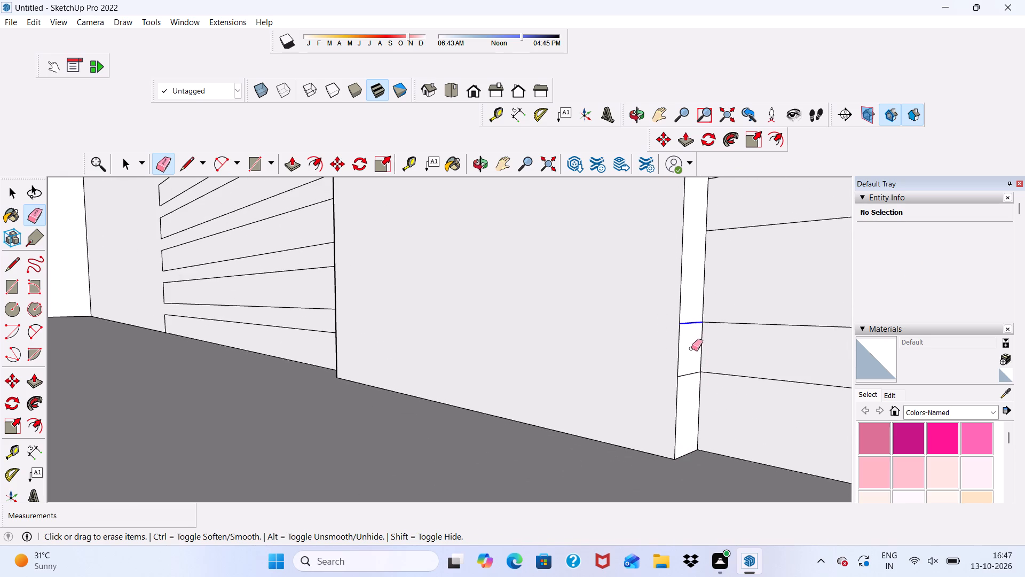
pyautogui.moveTo(691, 348); pyautogui.dragTo(688, 373)
pyautogui.scroll(-6, 685, 373)
pyautogui.press('space')
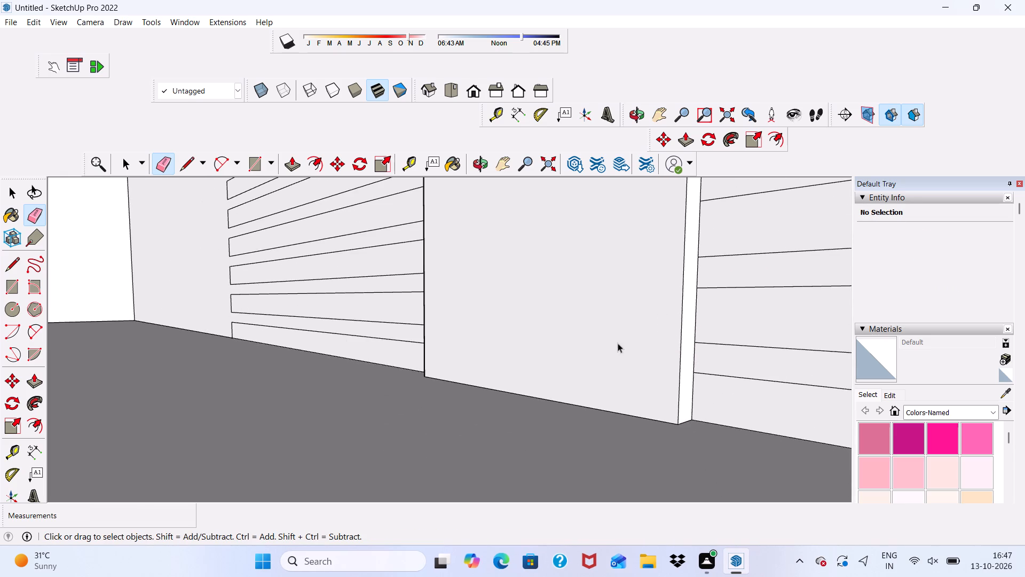
# Erase the leftover strip edges on the ground-floor window's inner recess side nearest the triangular panel.
pyautogui.scroll(-12, 612, 342)
pyautogui.scroll(-6, 509, 316)
pyautogui.scroll(6, 540, 199)
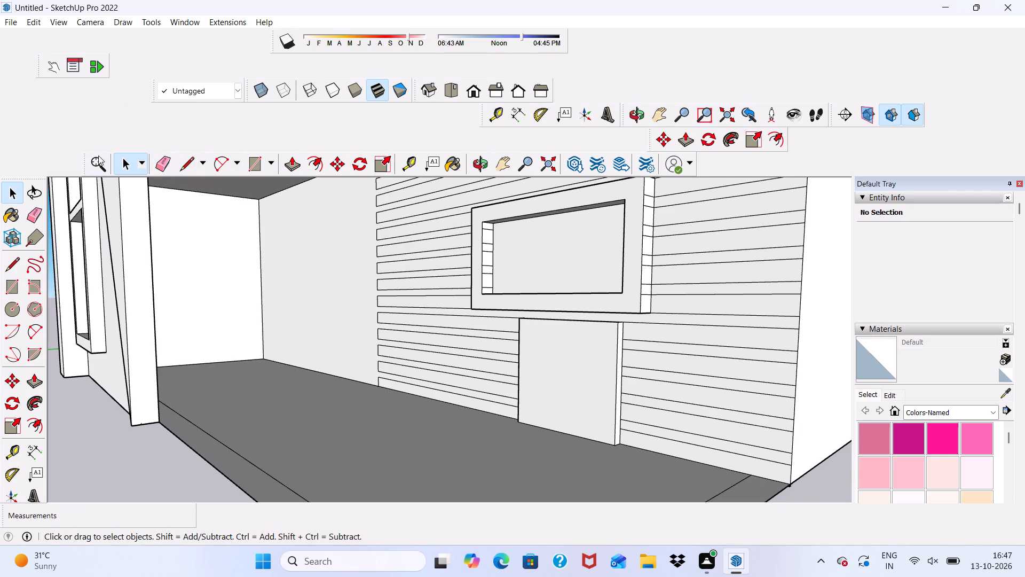
pyautogui.click(157, 159)
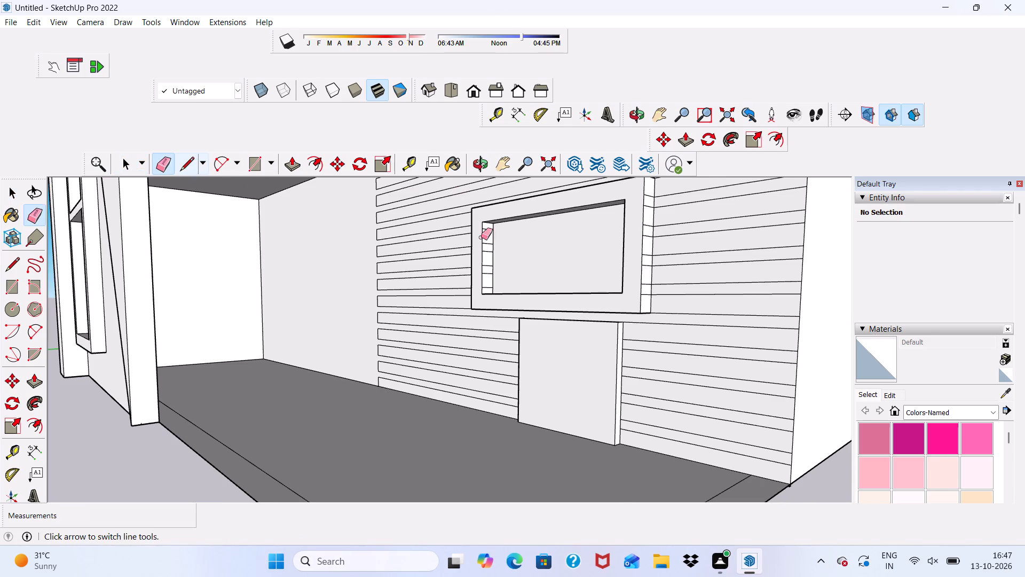
pyautogui.scroll(11, 481, 240)
pyautogui.moveTo(492, 209); pyautogui.dragTo(493, 281)
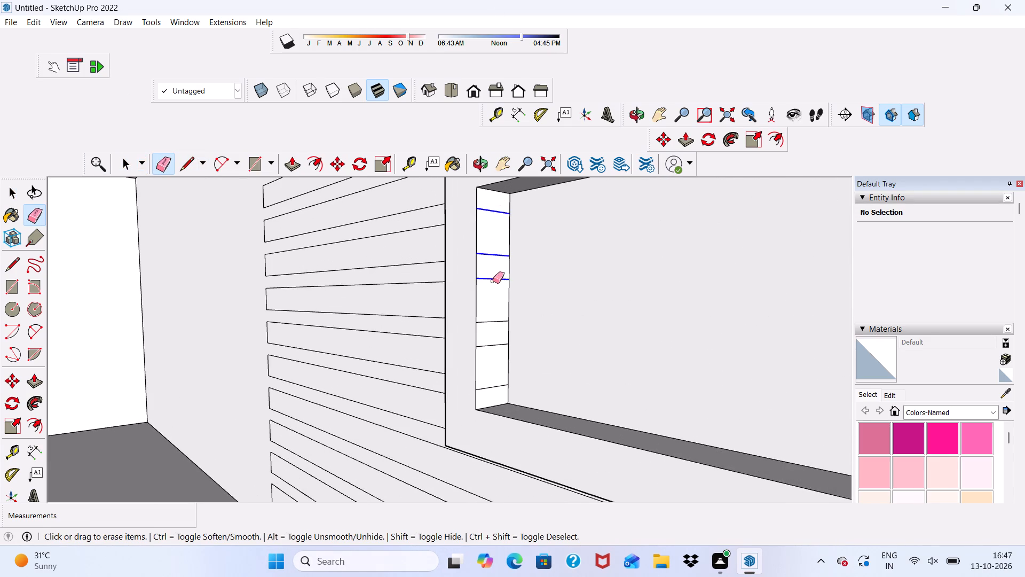
pyautogui.moveTo(493, 281); pyautogui.dragTo(492, 389)
pyautogui.scroll(-5, 486, 336)
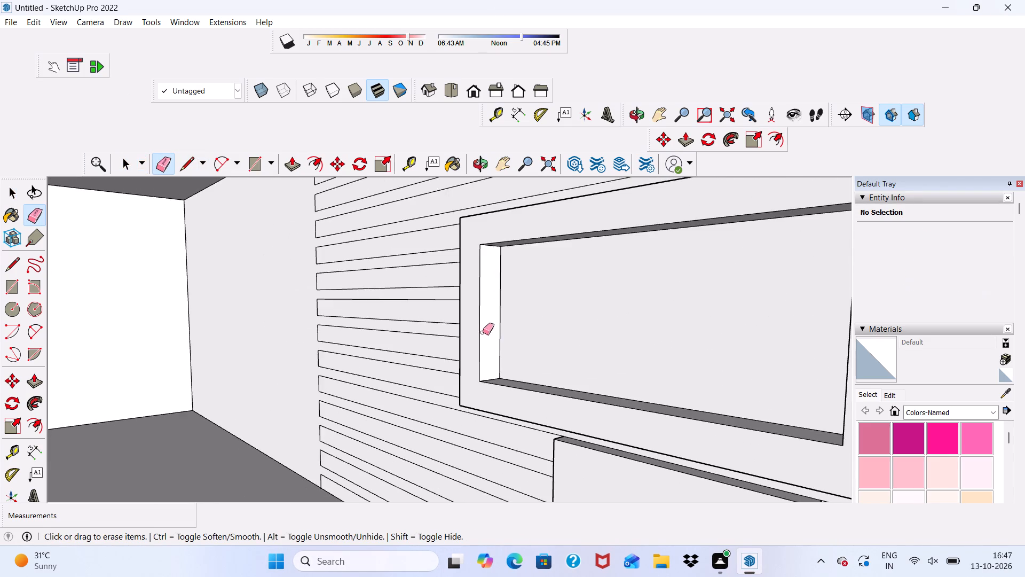
# Erase the leftover strip edges on the ground-floor window's inner recess side farthest from the triangular panel.
pyautogui.moveTo(487, 332); pyautogui.dragTo(743, 298, button='middle')
pyautogui.scroll(12, 695, 298)
pyautogui.scroll(-1, 721, 282)
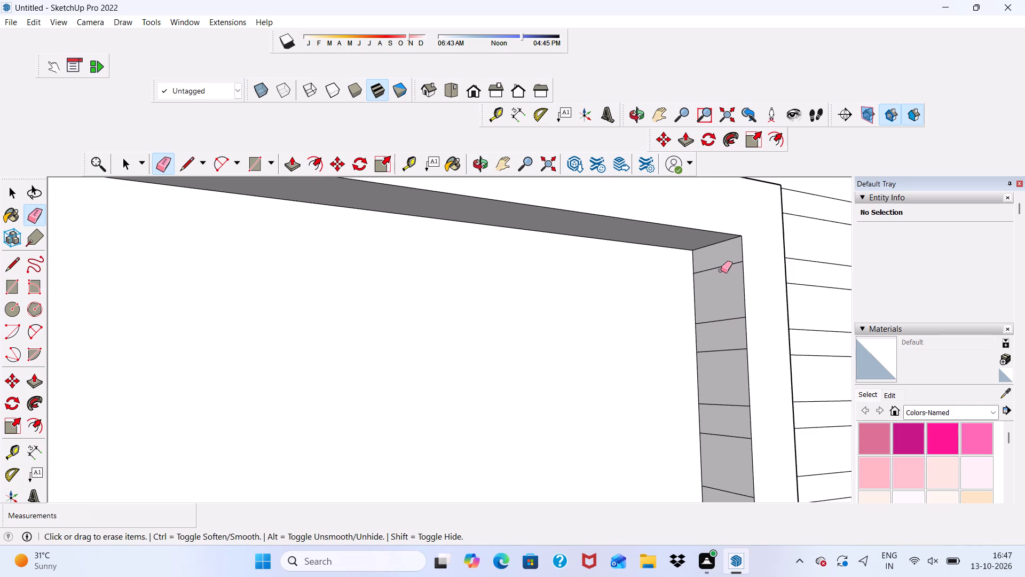
pyautogui.moveTo(719, 265); pyautogui.dragTo(711, 436)
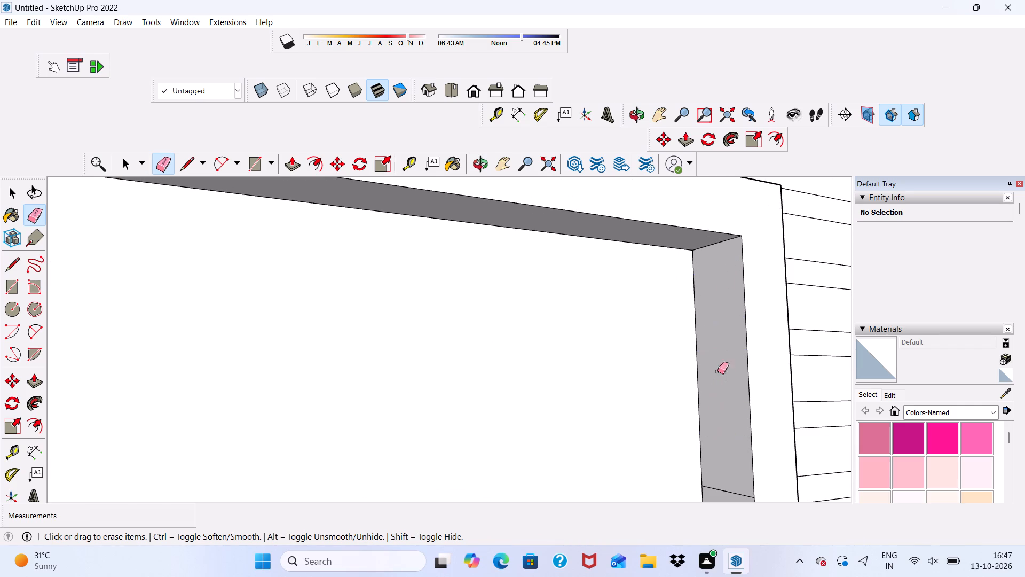
pyautogui.scroll(-6, 699, 233)
pyautogui.scroll(8, 712, 384)
pyautogui.moveTo(714, 392); pyautogui.dragTo(717, 404)
pyautogui.scroll(-3, 713, 380)
# Erase the leftover strip edges on the ground-floor window frame's outer side face farthest from the triangular panel.
pyautogui.moveTo(713, 378); pyautogui.dragTo(698, 386, button='middle')
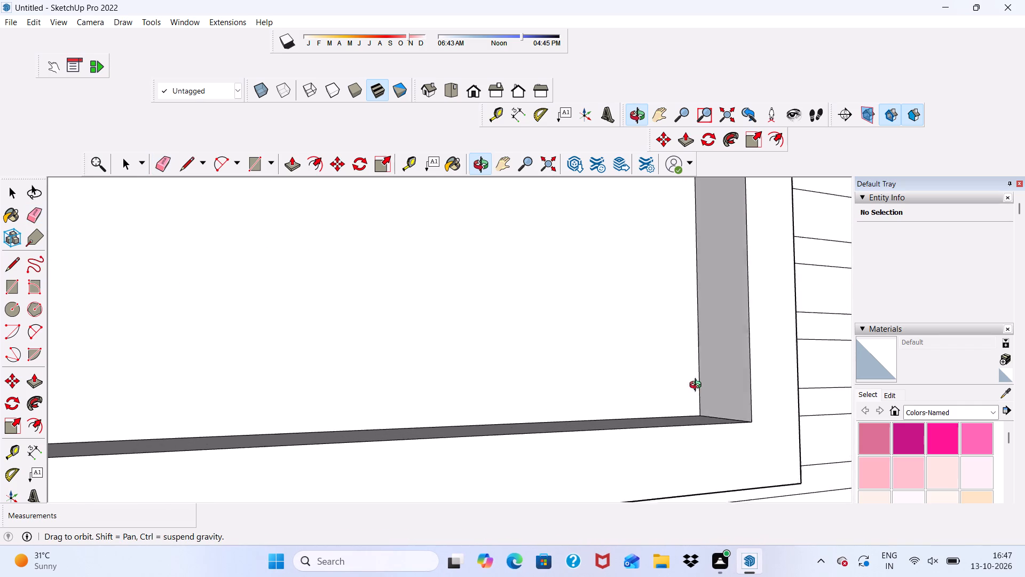
pyautogui.moveTo(698, 386); pyautogui.dragTo(470, 371, button='middle')
pyautogui.scroll(1, 535, 357)
pyautogui.scroll(-10, 542, 343)
pyautogui.scroll(2, 661, 211)
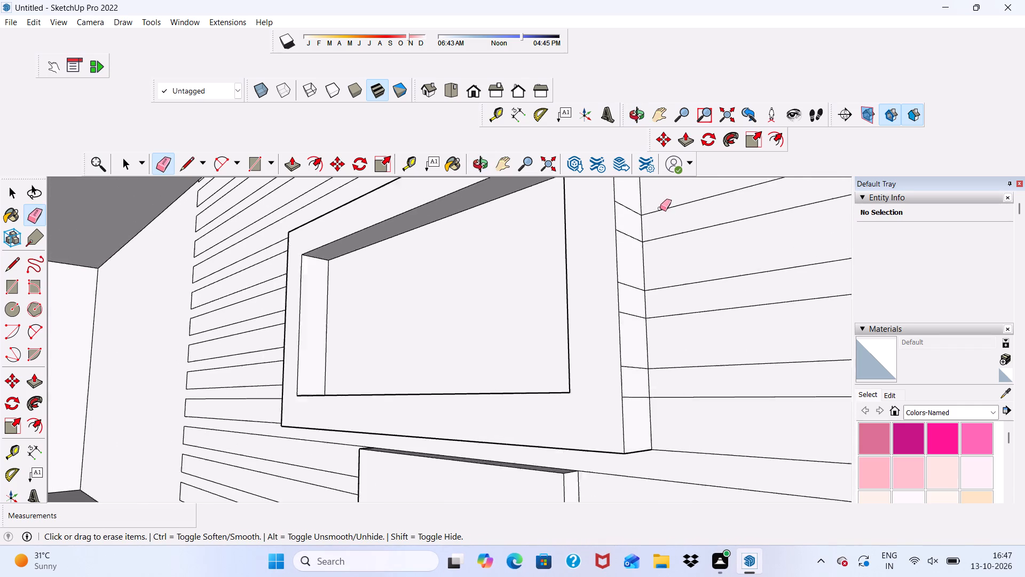
pyautogui.scroll(5, 660, 208)
pyautogui.scroll(-13, 636, 202)
pyautogui.scroll(3, 627, 186)
pyautogui.scroll(-12, 631, 214)
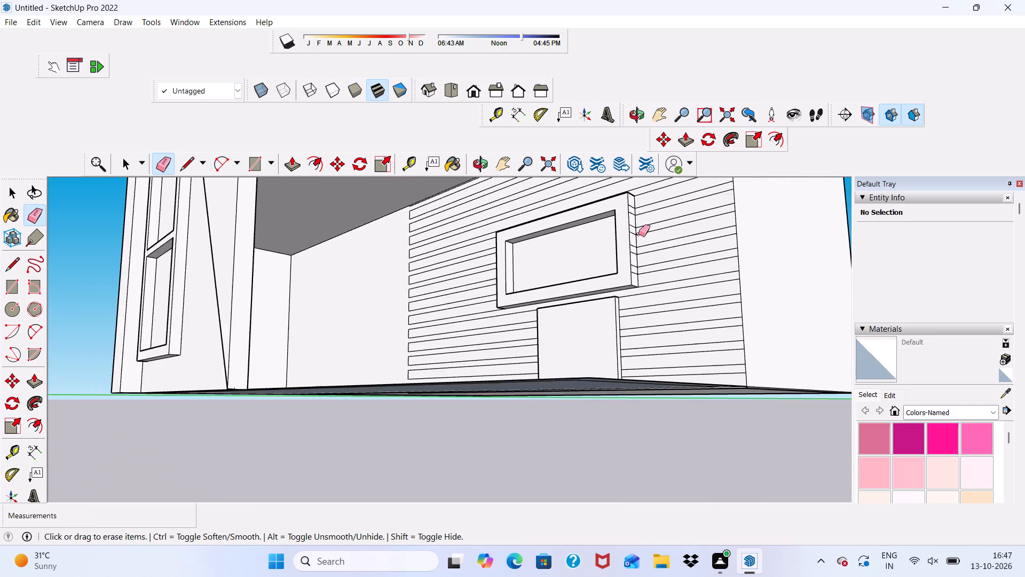
pyautogui.scroll(12, 642, 188)
pyautogui.moveTo(614, 221); pyautogui.dragTo(605, 253)
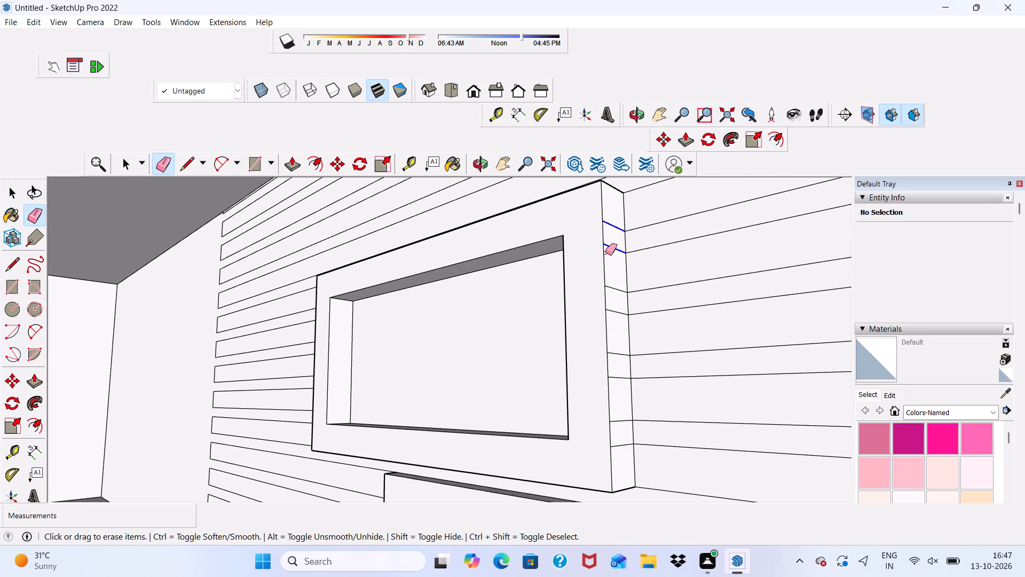
pyautogui.moveTo(605, 253); pyautogui.dragTo(623, 380)
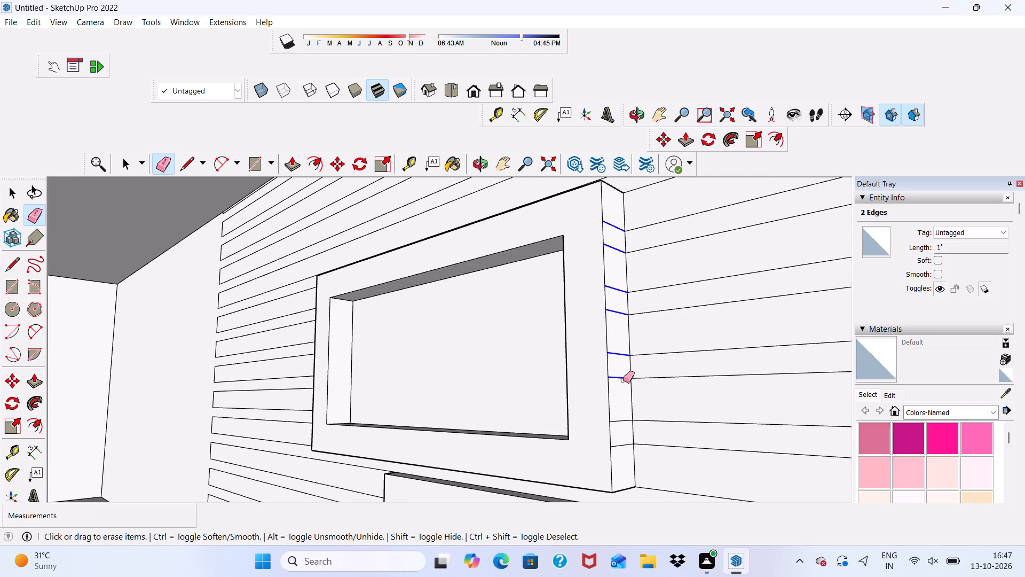
pyautogui.moveTo(623, 380); pyautogui.dragTo(619, 445)
pyautogui.scroll(-5, 637, 351)
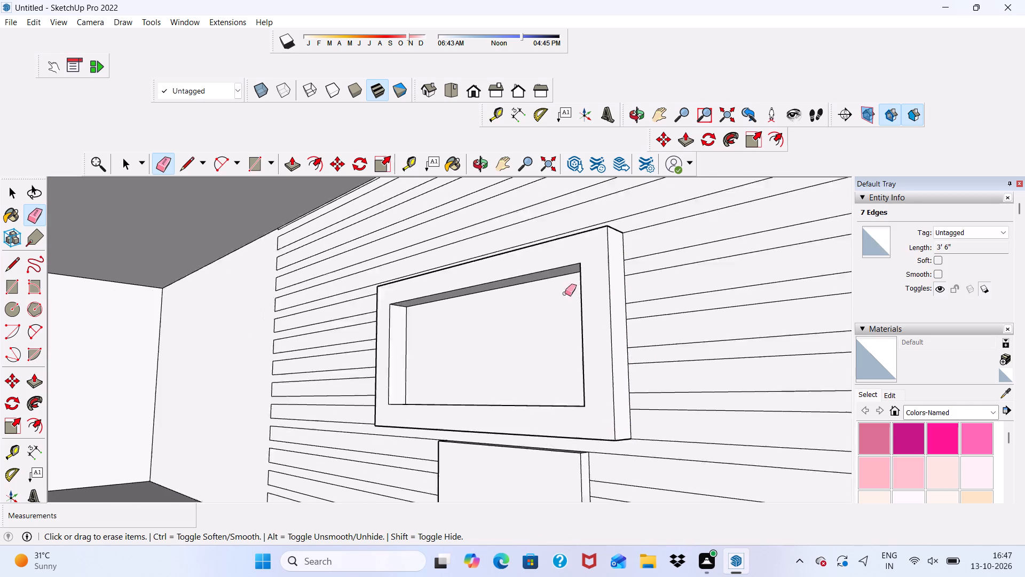
# Erase the leftover strip edges on the ground-floor window frame's outer side face nearest the triangular panel.
pyautogui.scroll(-1, 565, 293)
pyautogui.moveTo(512, 284); pyautogui.dragTo(847, 299, button='middle')
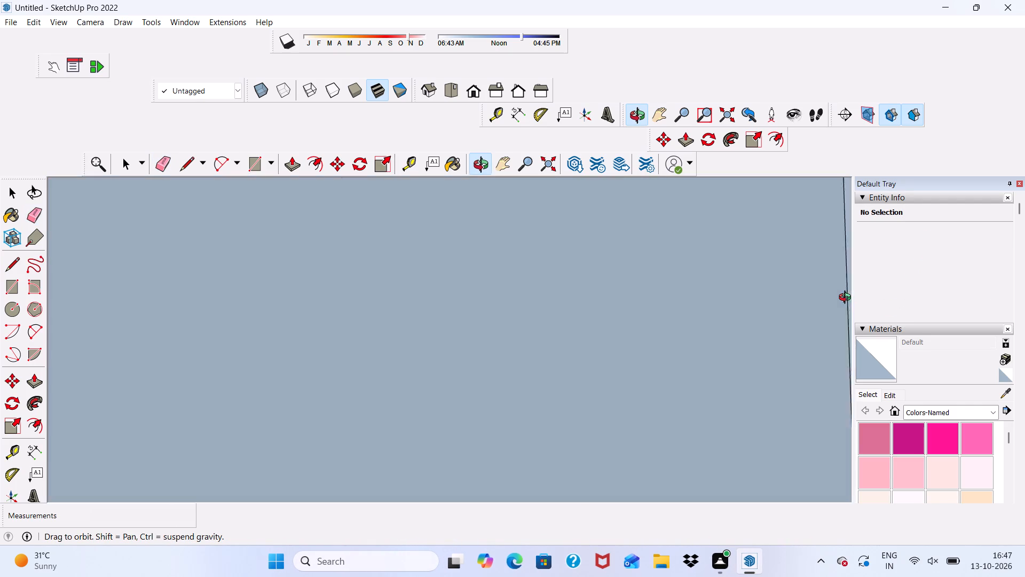
pyautogui.moveTo(847, 299); pyautogui.dragTo(777, 305, button='middle')
pyautogui.scroll(7, 343, 353)
pyautogui.scroll(5, 408, 441)
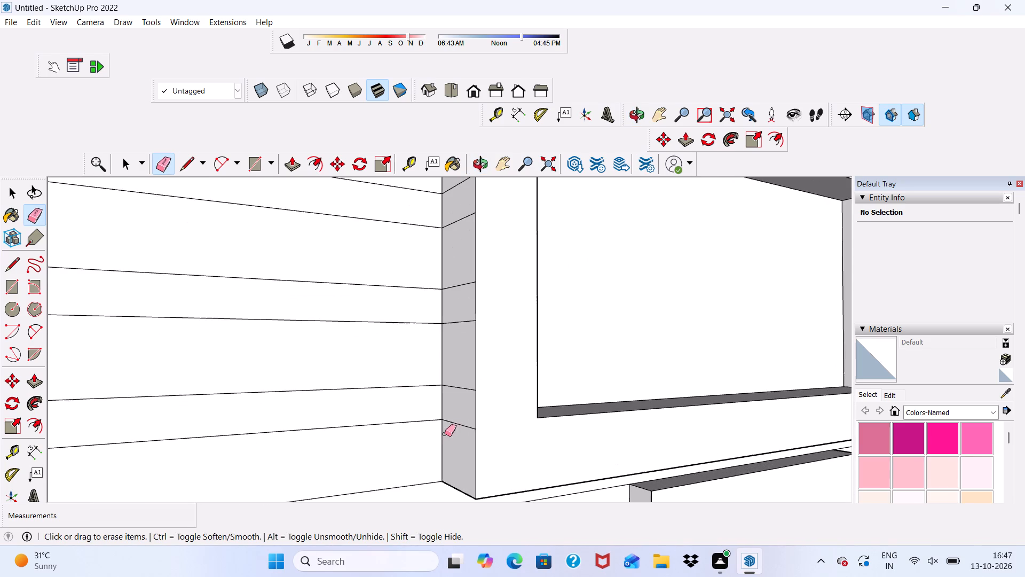
pyautogui.moveTo(460, 424); pyautogui.dragTo(464, 381)
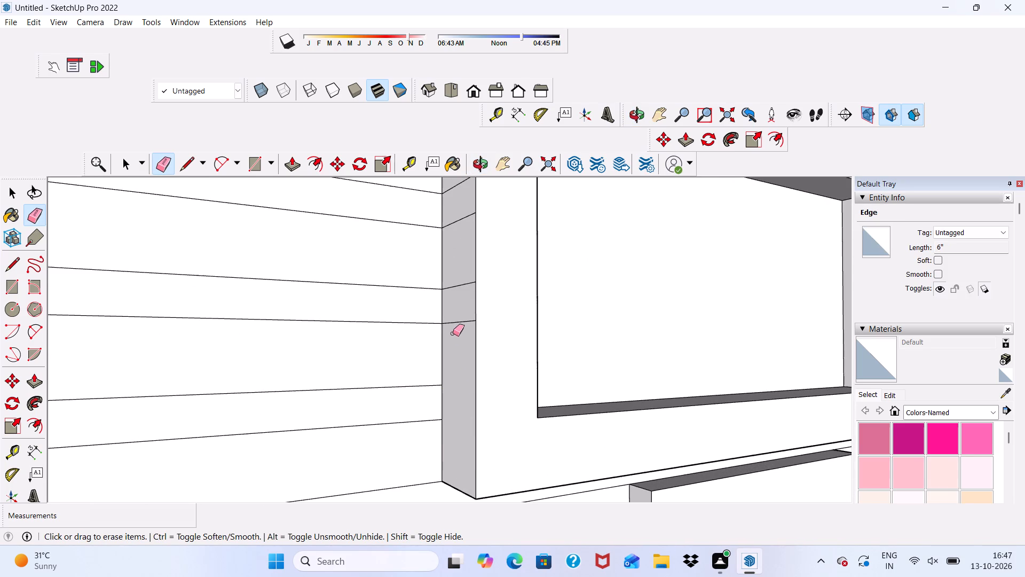
pyautogui.moveTo(453, 333); pyautogui.dragTo(458, 281)
pyautogui.scroll(-5, 458, 281)
pyautogui.scroll(6, 458, 218)
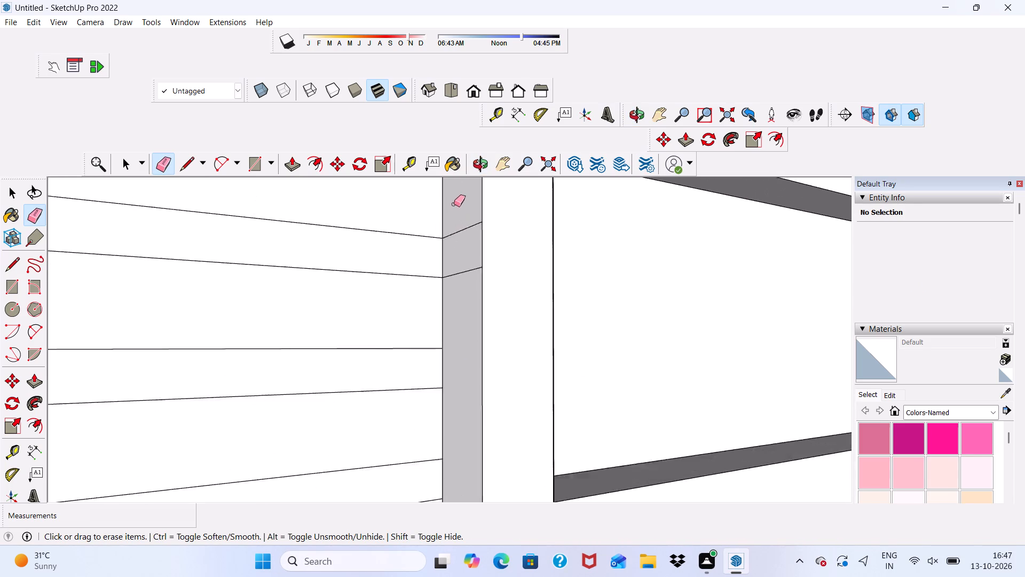
pyautogui.scroll(-14, 454, 204)
pyautogui.scroll(7, 448, 179)
pyautogui.scroll(-2, 482, 196)
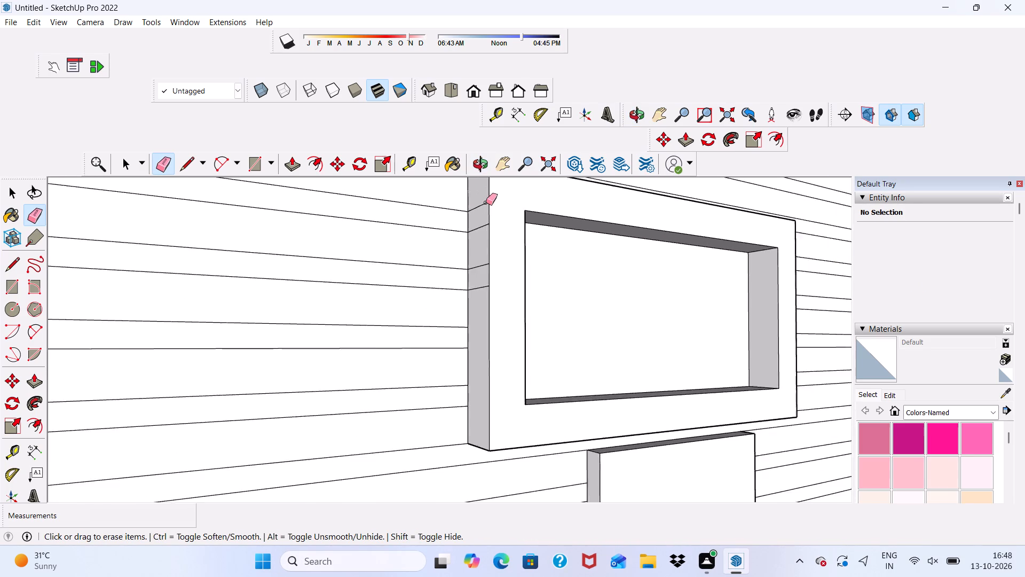
pyautogui.scroll(4, 486, 202)
pyautogui.moveTo(474, 207); pyautogui.dragTo(464, 317)
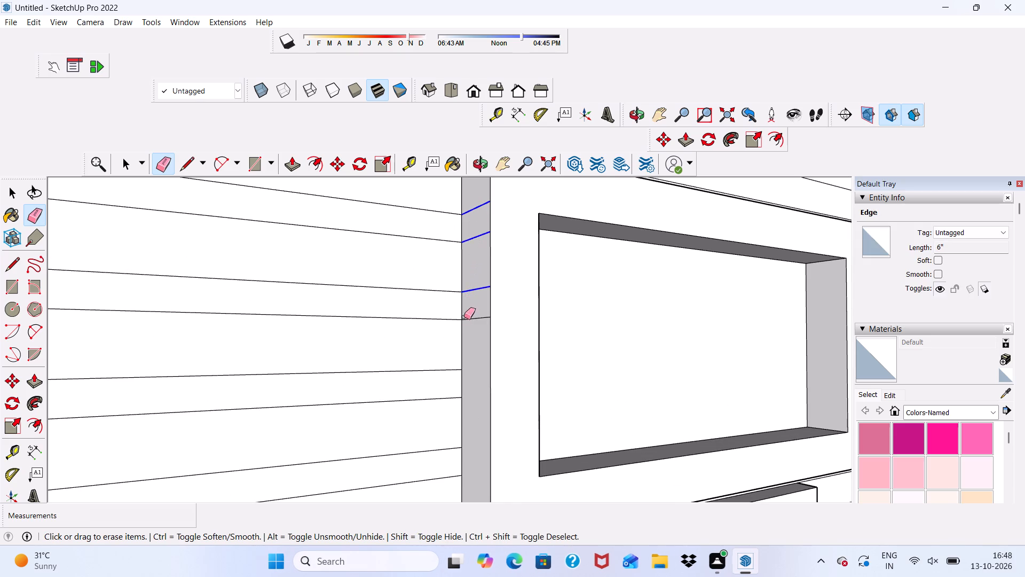
pyautogui.moveTo(464, 317); pyautogui.dragTo(464, 329)
# Examine the cleaned ground-floor window frame, switch to the Front view and look over the whole facade.
pyautogui.scroll(-5, 451, 246)
pyautogui.moveTo(555, 266); pyautogui.dragTo(519, 376, button='middle')
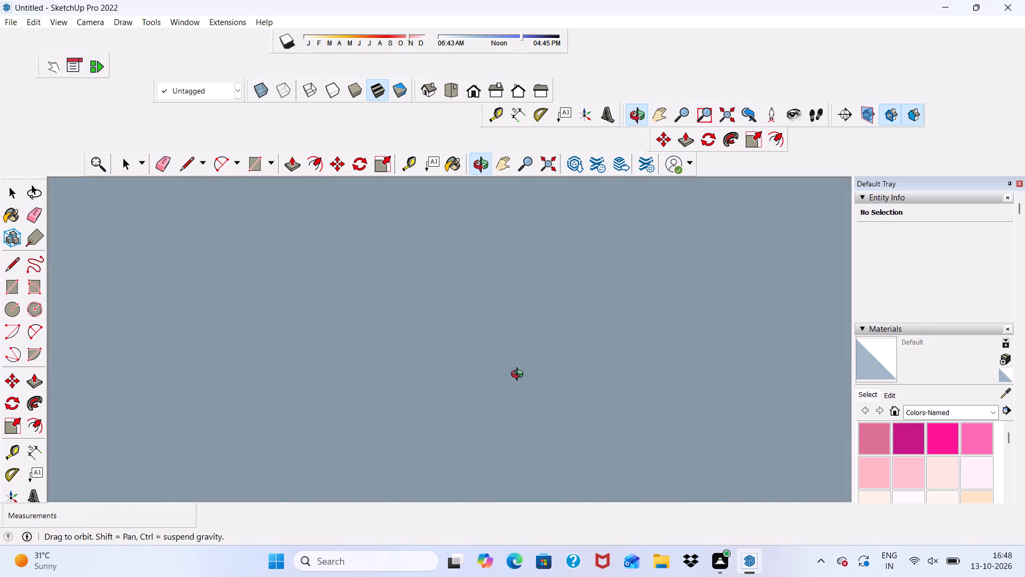
pyautogui.moveTo(519, 376); pyautogui.dragTo(460, 248, button='middle')
pyautogui.moveTo(484, 310); pyautogui.dragTo(460, 330, button='middle')
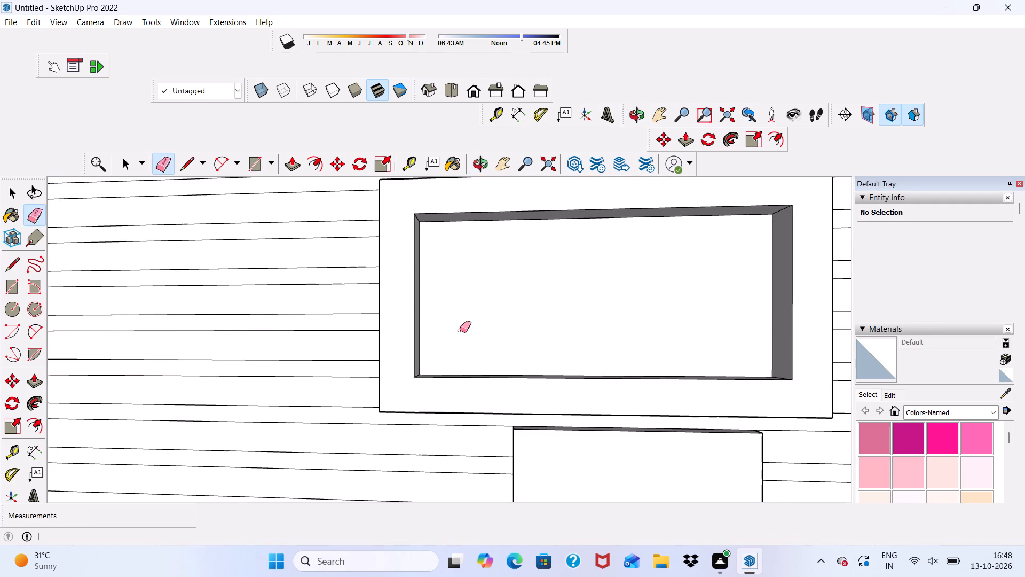
pyautogui.press('space')
pyautogui.click(476, 91)
pyautogui.scroll(-6, 512, 279)
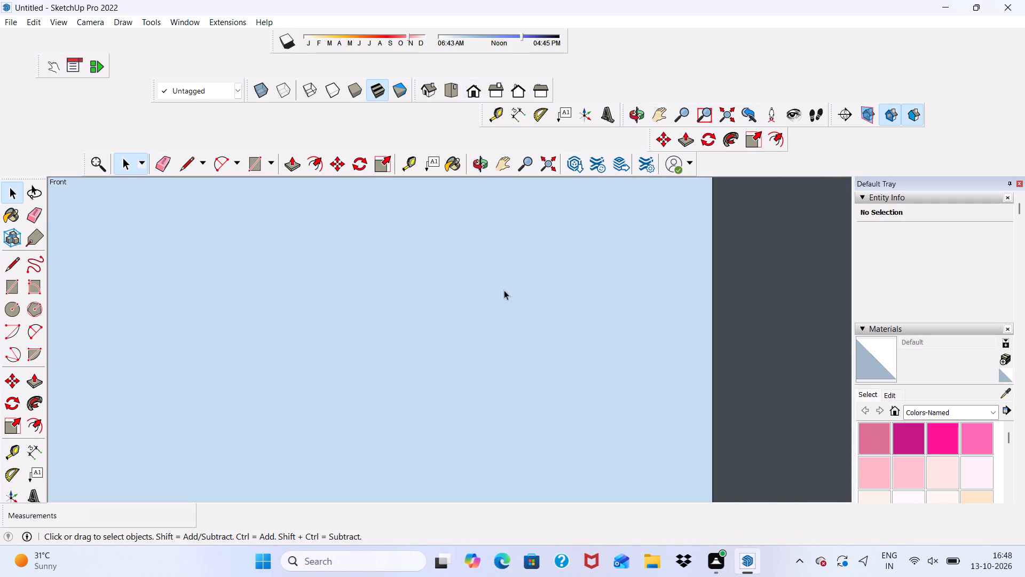
pyautogui.scroll(-15, 507, 298)
pyautogui.scroll(-17, 556, 302)
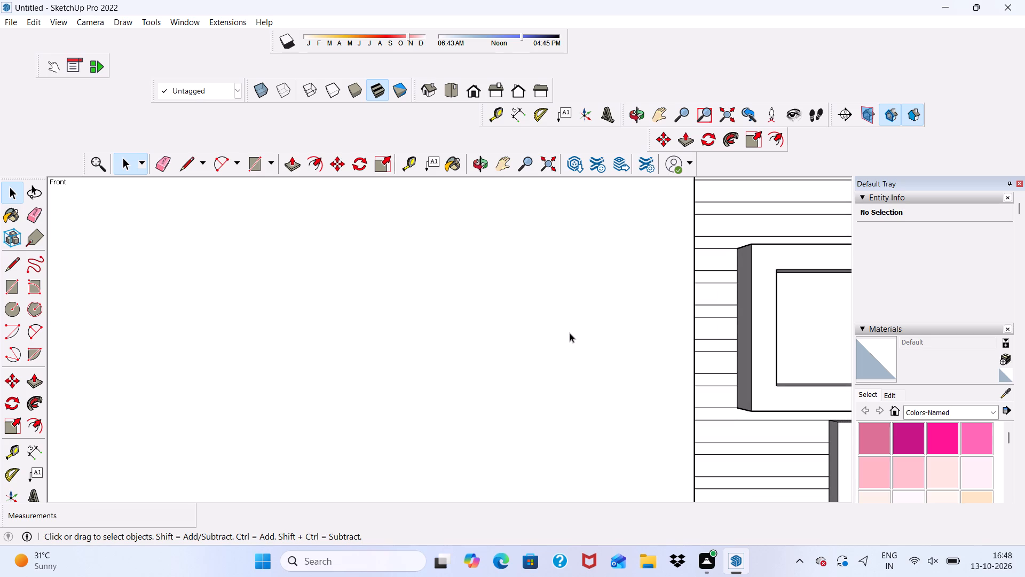
pyautogui.scroll(-15, 570, 333)
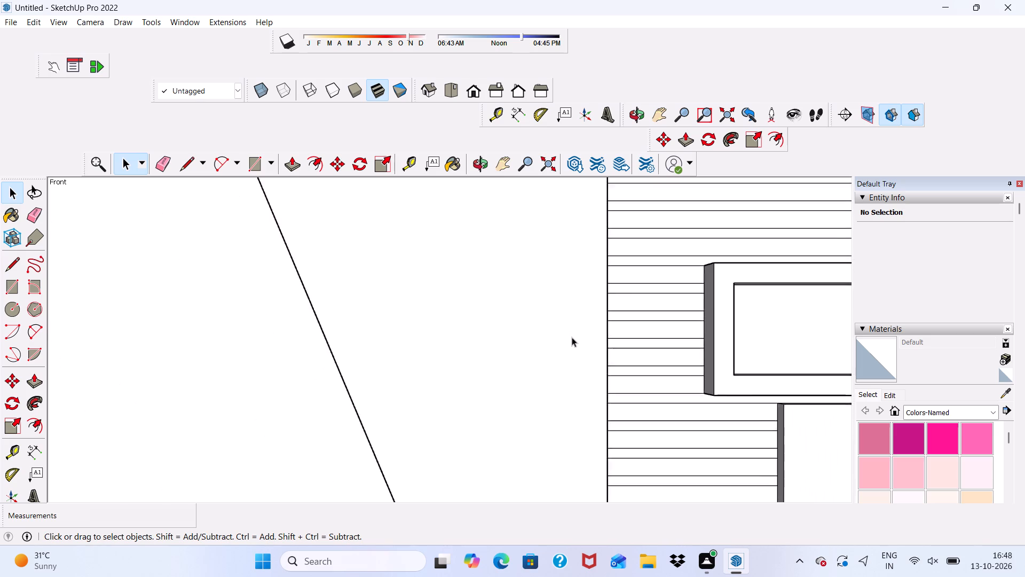
pyautogui.scroll(-8, 572, 337)
pyautogui.scroll(-14, 628, 324)
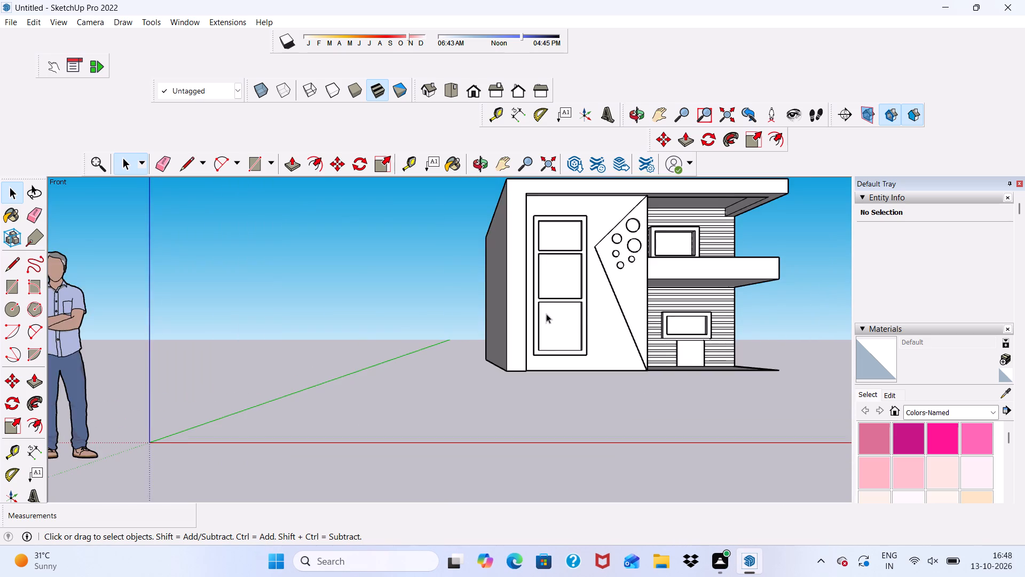
# Extrude the topmost strip of the upper-floor wall, directly under the roof, outward by 2".
pyautogui.scroll(13, 766, 269)
pyautogui.scroll(11, 711, 188)
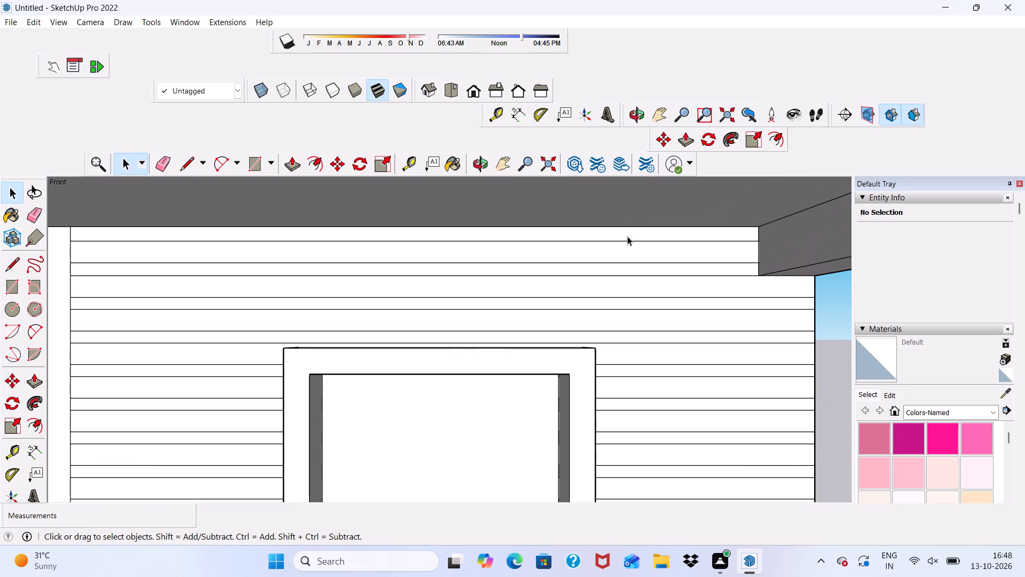
pyautogui.click(611, 241)
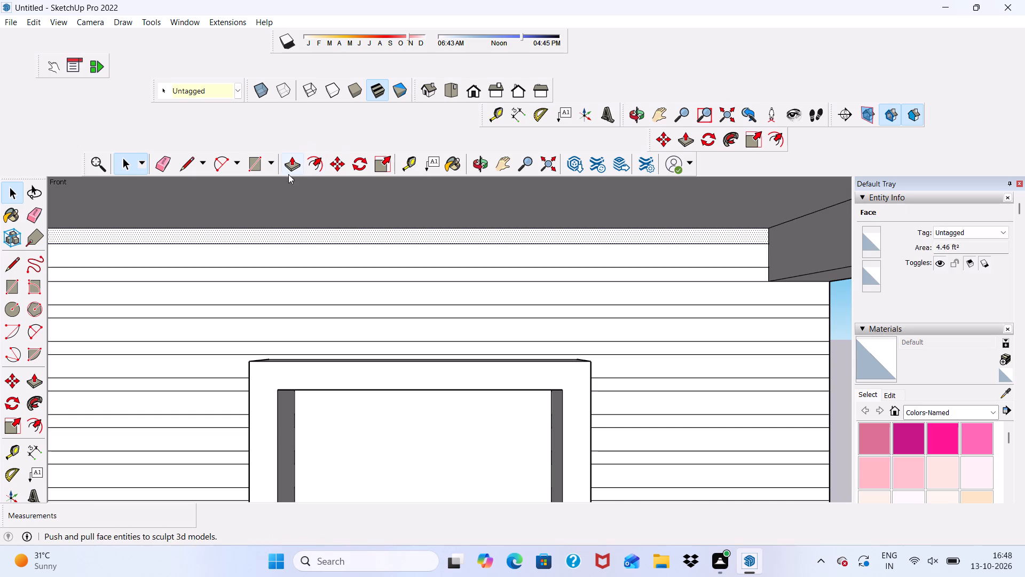
pyautogui.click(293, 164)
pyautogui.scroll(4, 314, 224)
pyautogui.click(317, 231)
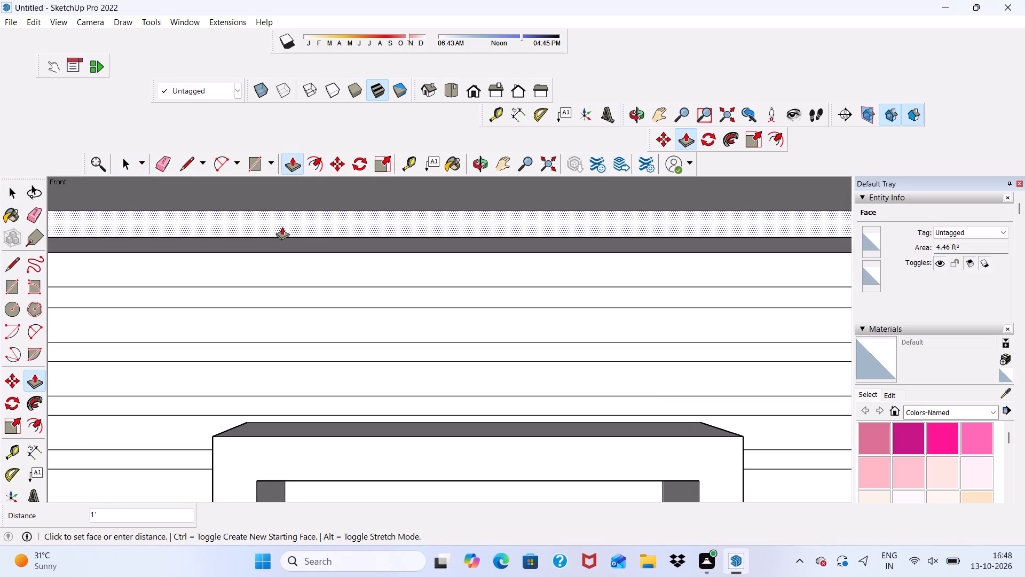
pyautogui.press('2')
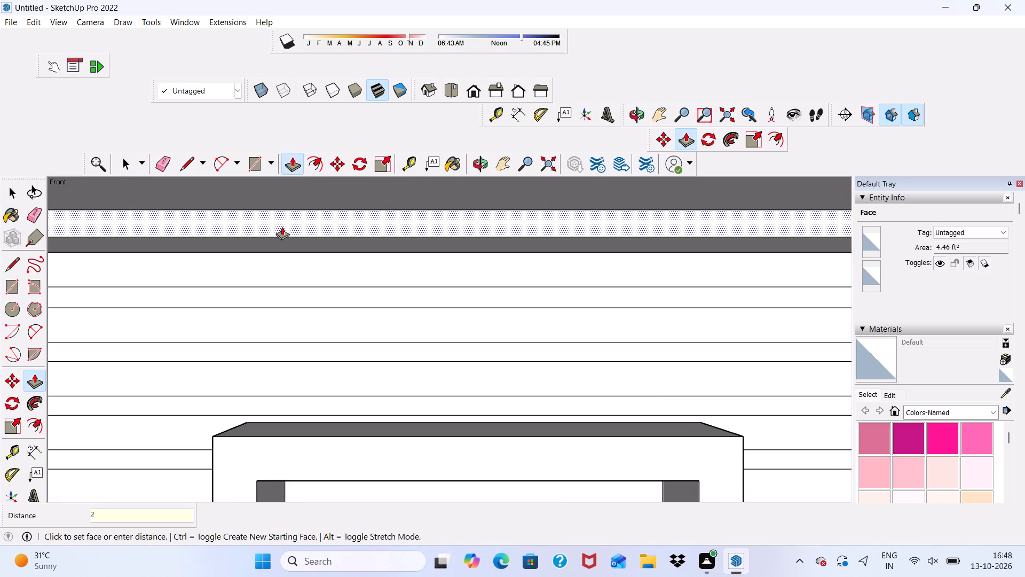
pyautogui.hotkey('shift', '"')
pyautogui.press('Return')
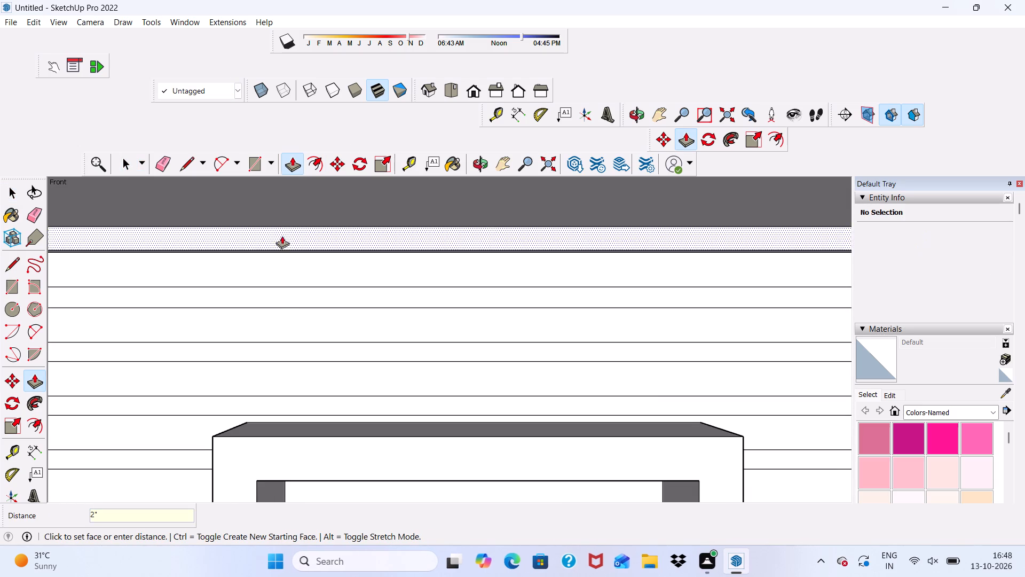
# Extrude the next three full-width strips between the topmost strip and the upper-floor window frame by 2".
pyautogui.scroll(5, 285, 298)
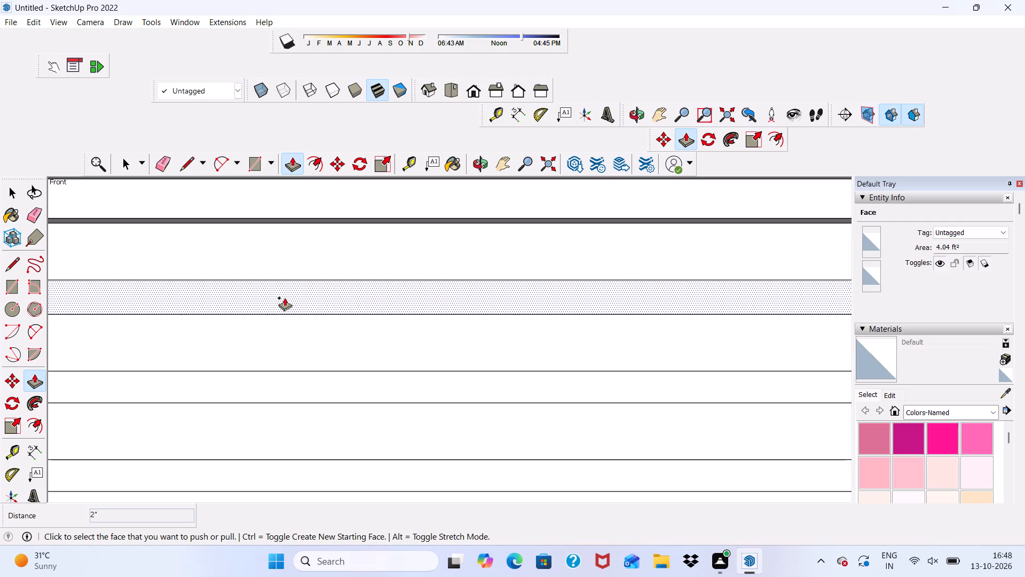
pyautogui.click(285, 298)
pyautogui.click(294, 208)
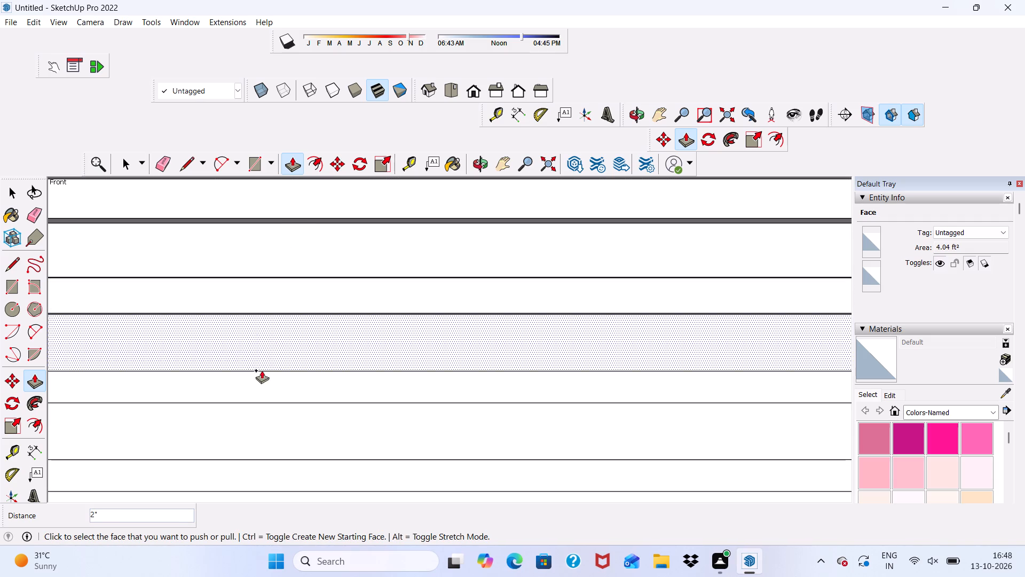
pyautogui.click(258, 387)
pyautogui.click(243, 285)
pyautogui.scroll(-6, 322, 221)
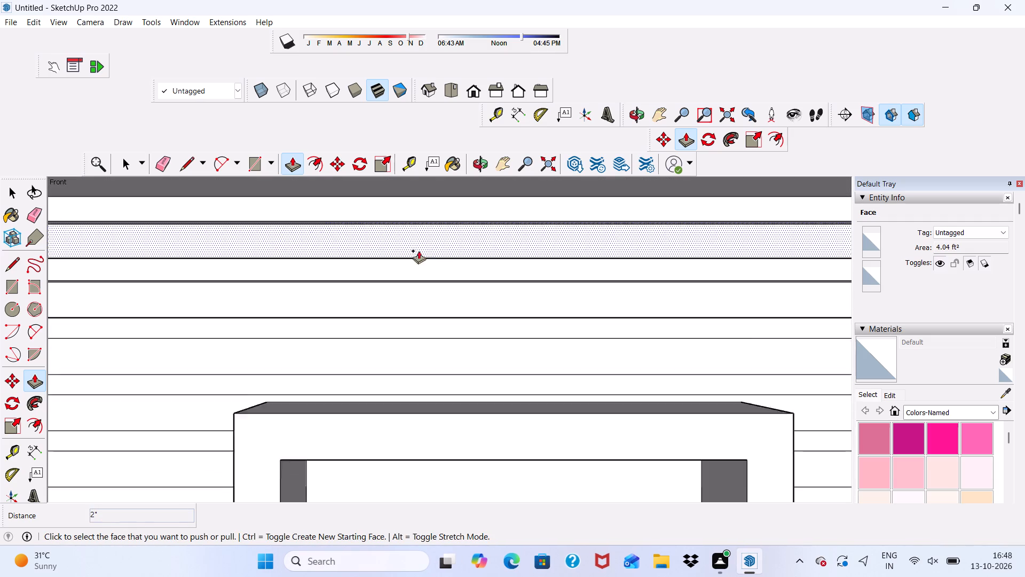
pyautogui.scroll(-5, 455, 287)
pyautogui.scroll(-3, 614, 346)
pyautogui.moveTo(664, 357); pyautogui.dragTo(515, 318, button='middle')
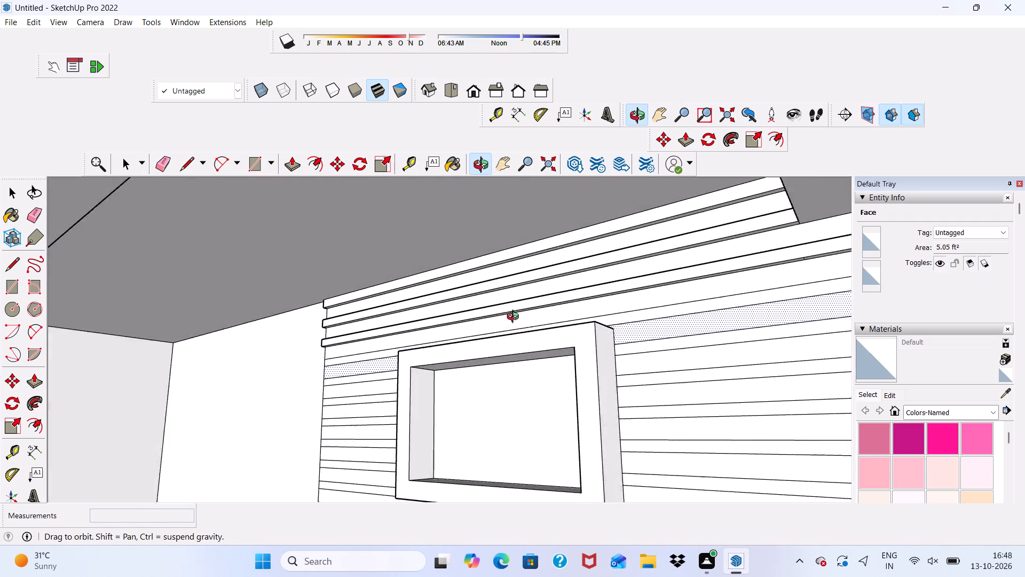
pyautogui.moveTo(515, 318); pyautogui.dragTo(440, 344, button='middle')
pyautogui.scroll(5, 645, 355)
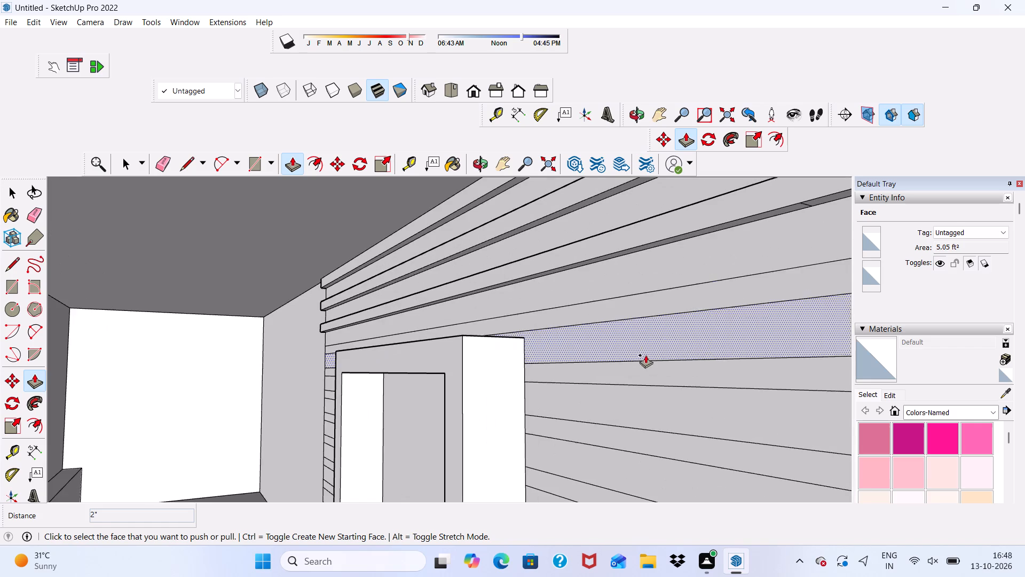
pyautogui.scroll(3, 604, 299)
pyautogui.click(597, 314)
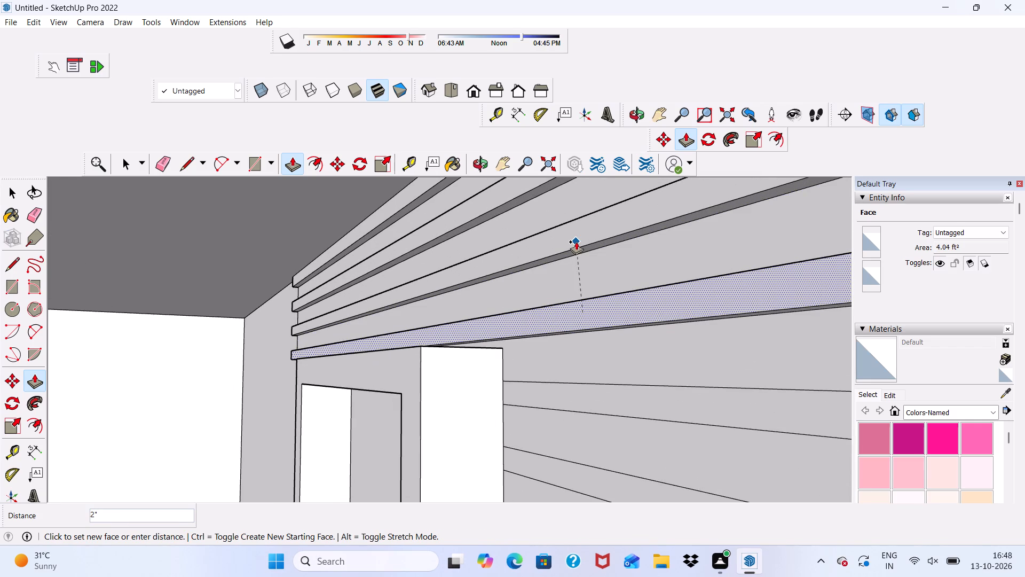
pyautogui.click(576, 241)
# Extrude the two highest short strips beside the upper-floor window, on the side away from the triangular panel, by 2".
pyautogui.click(562, 393)
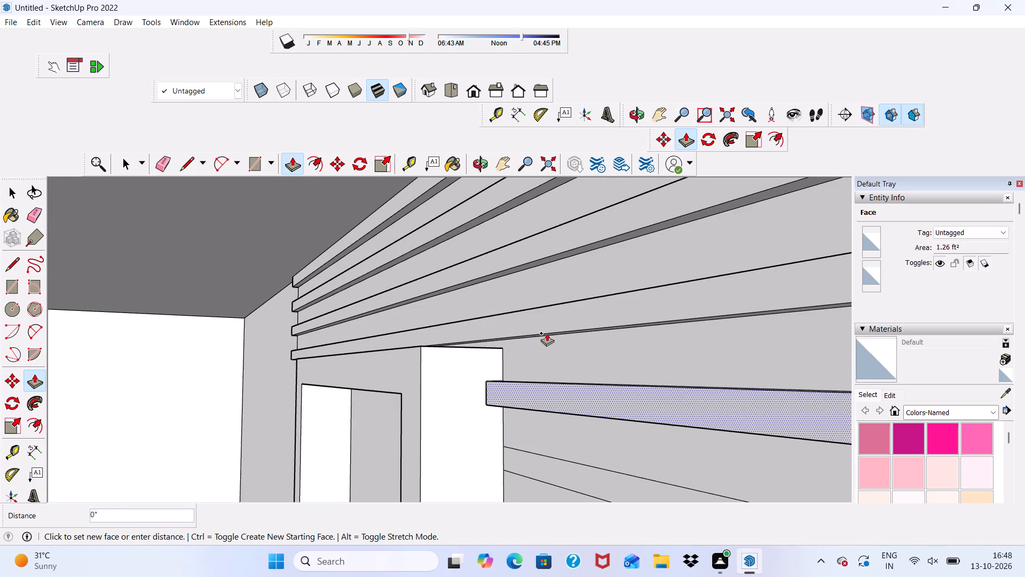
pyautogui.click(548, 328)
pyautogui.scroll(-7, 548, 332)
pyautogui.scroll(5, 592, 395)
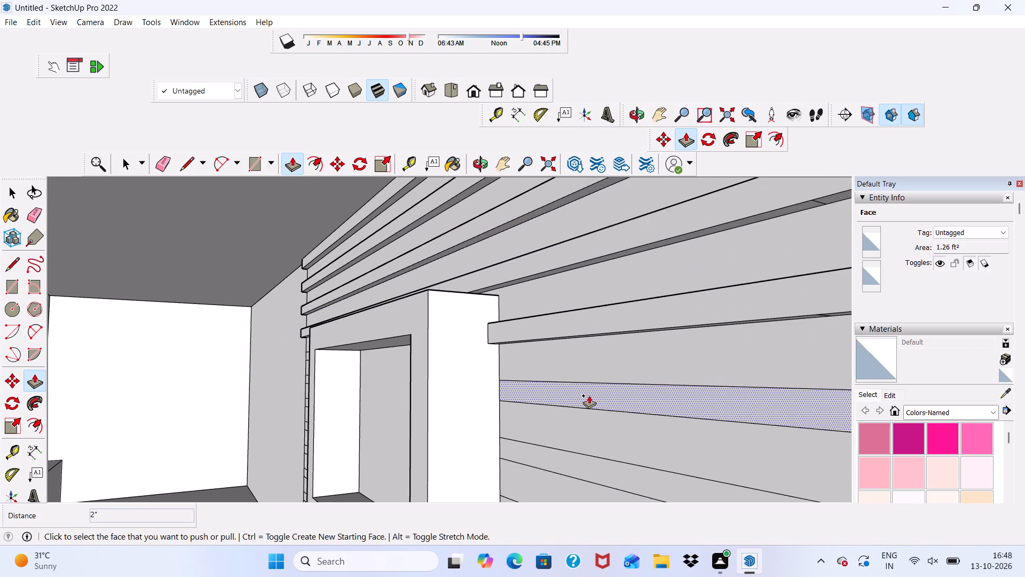
pyautogui.click(589, 395)
pyautogui.click(557, 331)
# Extrude the third and fourth short strips beside the upper-floor window, on its side away from the triangular panel, by 2".
pyautogui.scroll(-4, 624, 295)
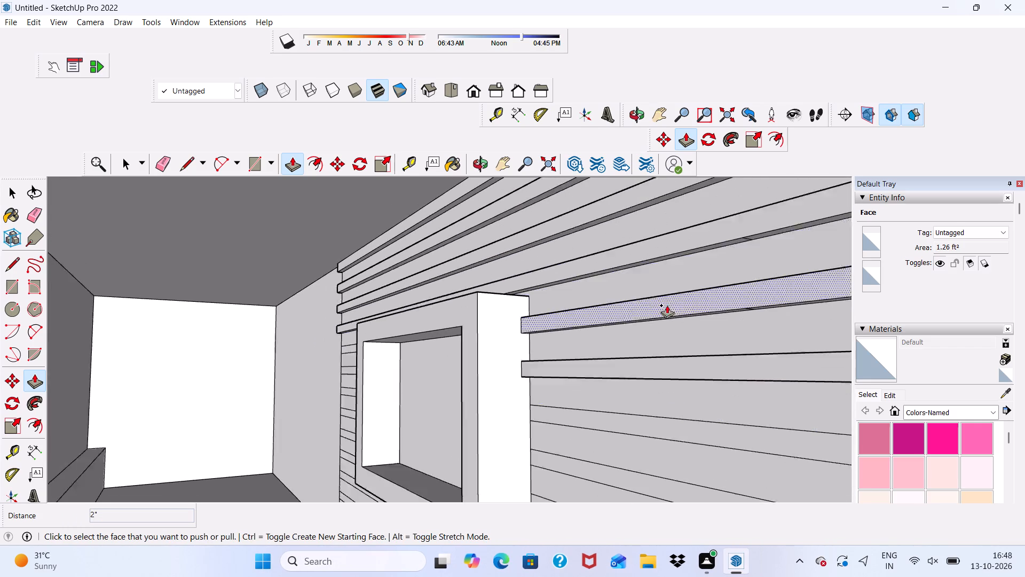
pyautogui.scroll(-2, 667, 305)
pyautogui.moveTo(687, 345); pyautogui.dragTo(795, 346, button='middle')
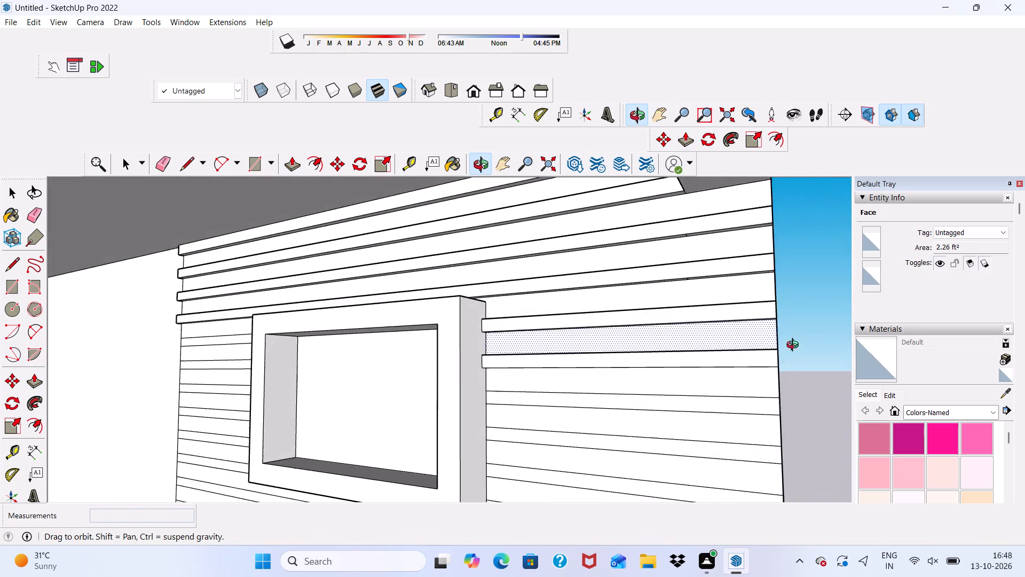
pyautogui.moveTo(795, 346); pyautogui.dragTo(797, 347, button='middle')
pyautogui.scroll(-4, 595, 300)
pyautogui.moveTo(602, 303); pyautogui.dragTo(703, 314, button='middle')
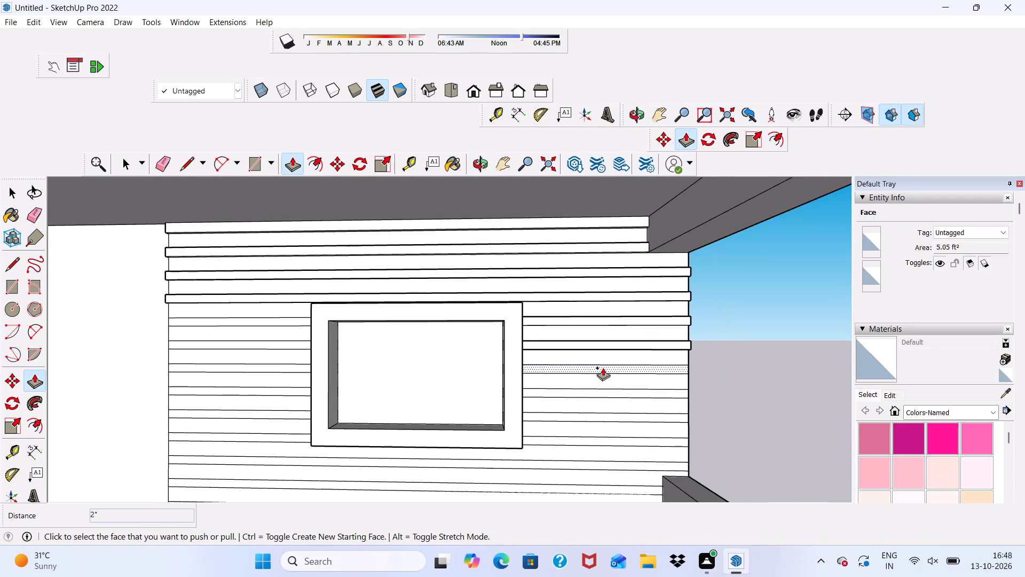
pyautogui.scroll(10, 605, 368)
pyautogui.click(582, 371)
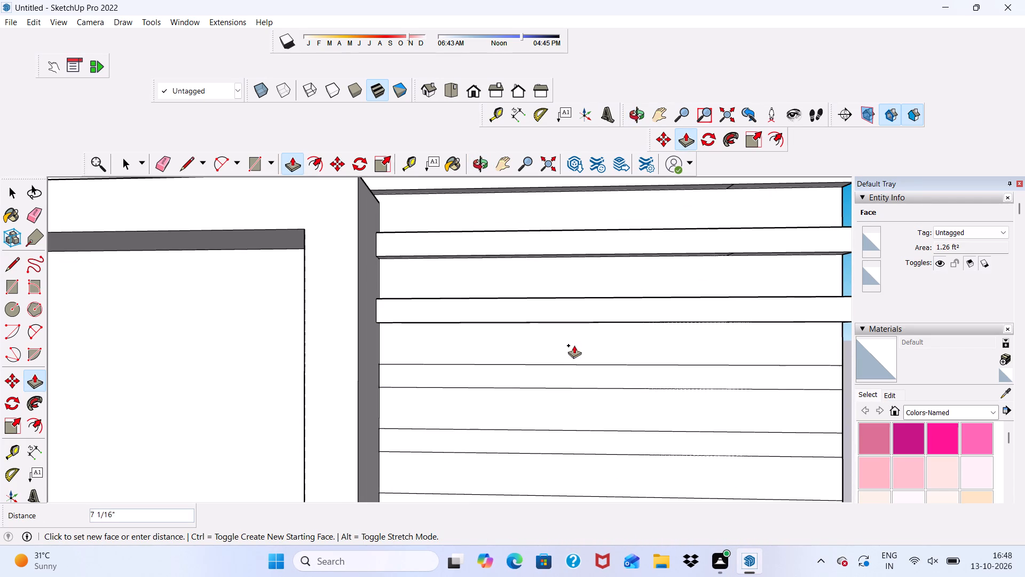
pyautogui.click(564, 316)
pyautogui.click(579, 437)
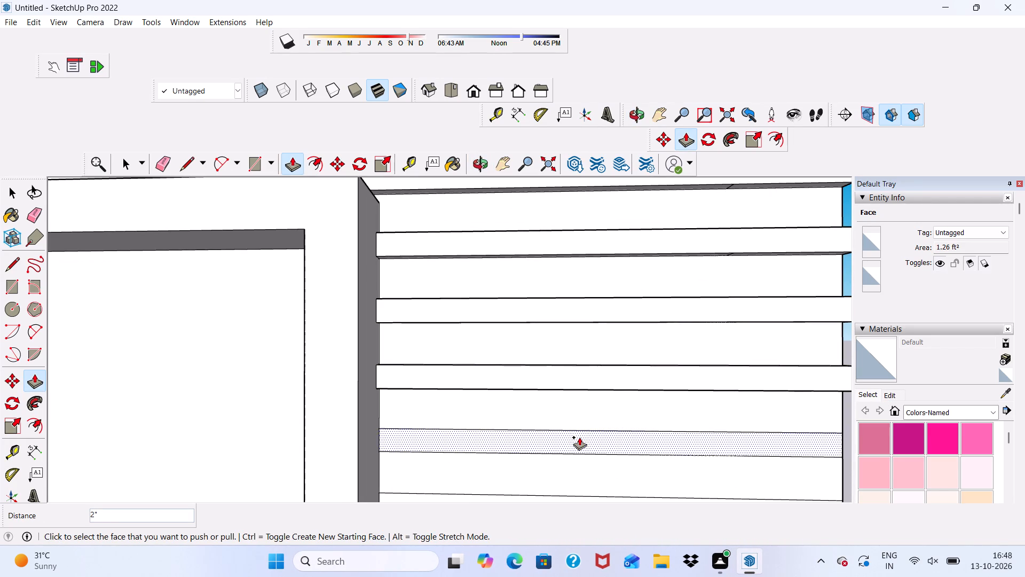
pyautogui.click(571, 381)
# Extrude the fifth short strip beside the upper-floor window, on its side away from the triangular panel, by 2".
pyautogui.scroll(-7, 574, 372)
pyautogui.scroll(3, 568, 435)
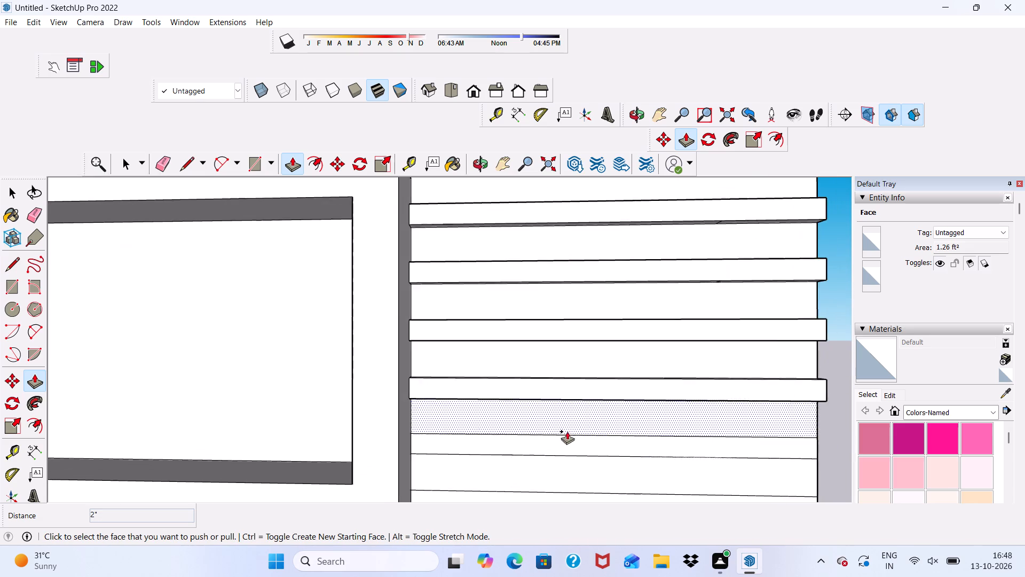
pyautogui.scroll(3, 567, 431)
pyautogui.scroll(-4, 567, 407)
pyautogui.moveTo(567, 410); pyautogui.dragTo(438, 394, button='middle')
pyautogui.scroll(6, 461, 429)
pyautogui.click(477, 436)
pyautogui.click(447, 355)
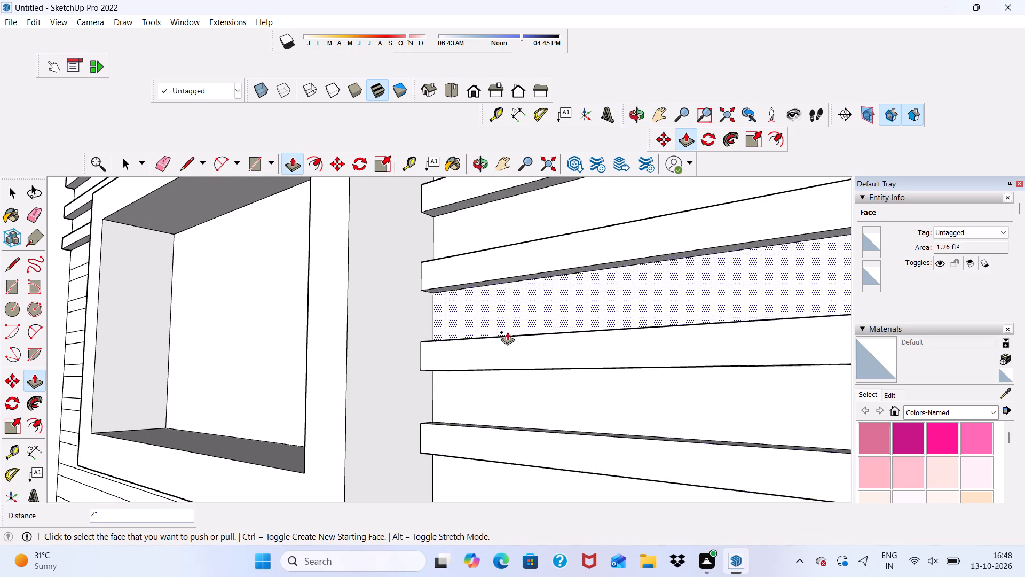
# Extrude the long strip running along the bottom edge of the upper-floor window frame by 2".
pyautogui.scroll(-10, 511, 332)
pyautogui.moveTo(602, 302); pyautogui.dragTo(766, 356, button='middle')
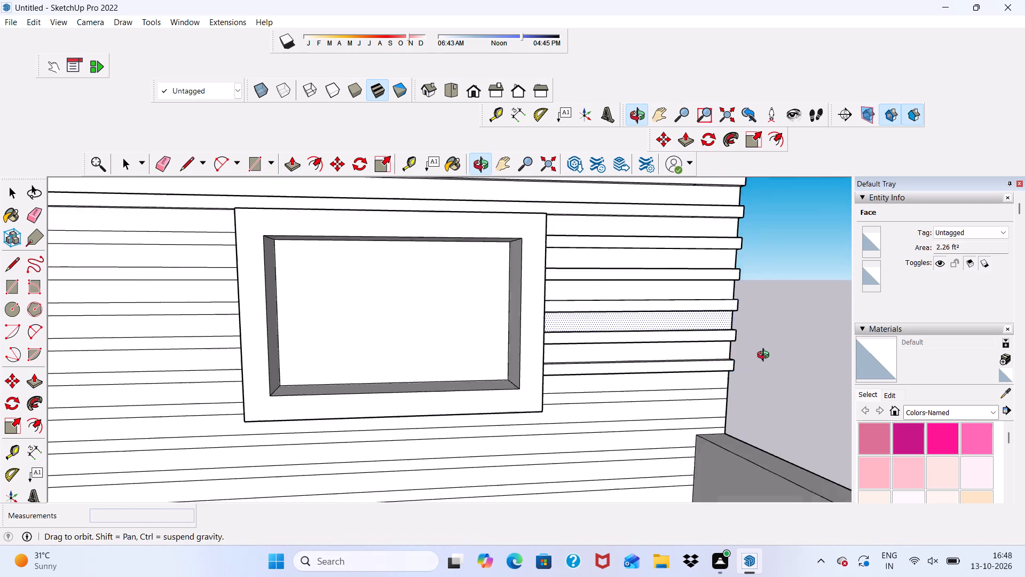
pyautogui.moveTo(766, 356); pyautogui.dragTo(766, 357, button='middle')
pyautogui.scroll(12, 610, 382)
pyautogui.scroll(-2, 420, 346)
pyautogui.moveTo(420, 346); pyautogui.dragTo(345, 279, button='middle')
pyautogui.scroll(3, 409, 443)
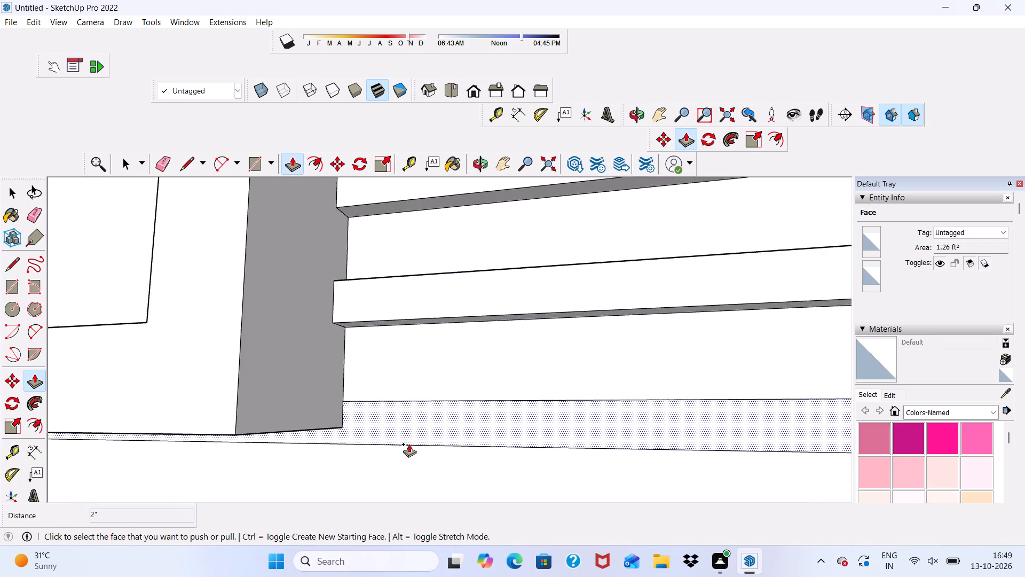
pyautogui.scroll(2, 409, 444)
pyautogui.click(409, 427)
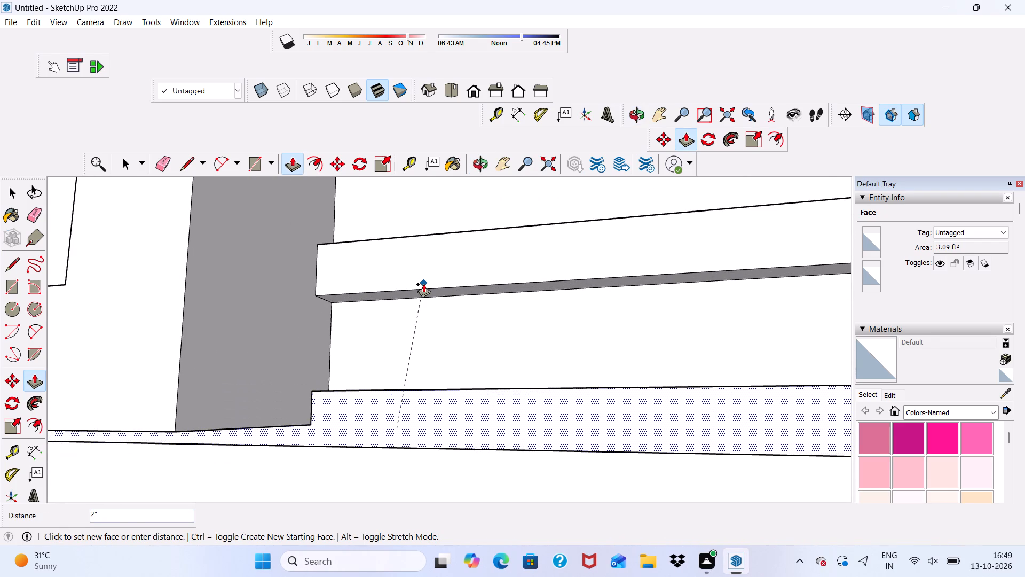
pyautogui.click(424, 284)
# Extrude the next three full-width strips down the wall below the upper-floor window by 2" each.
pyautogui.scroll(-11, 430, 289)
pyautogui.scroll(5, 460, 378)
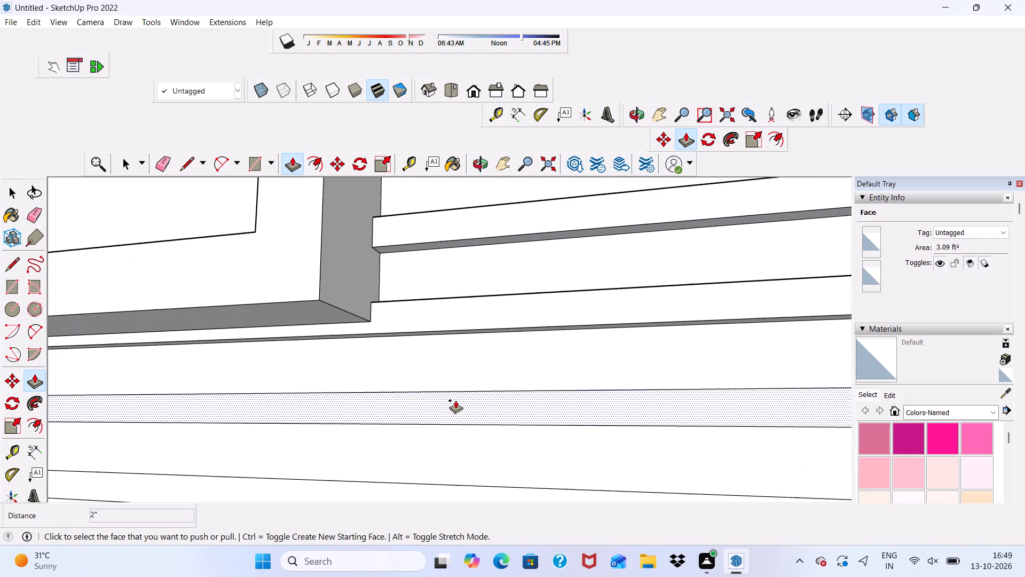
pyautogui.click(455, 400)
pyautogui.click(438, 328)
pyautogui.scroll(-2, 458, 303)
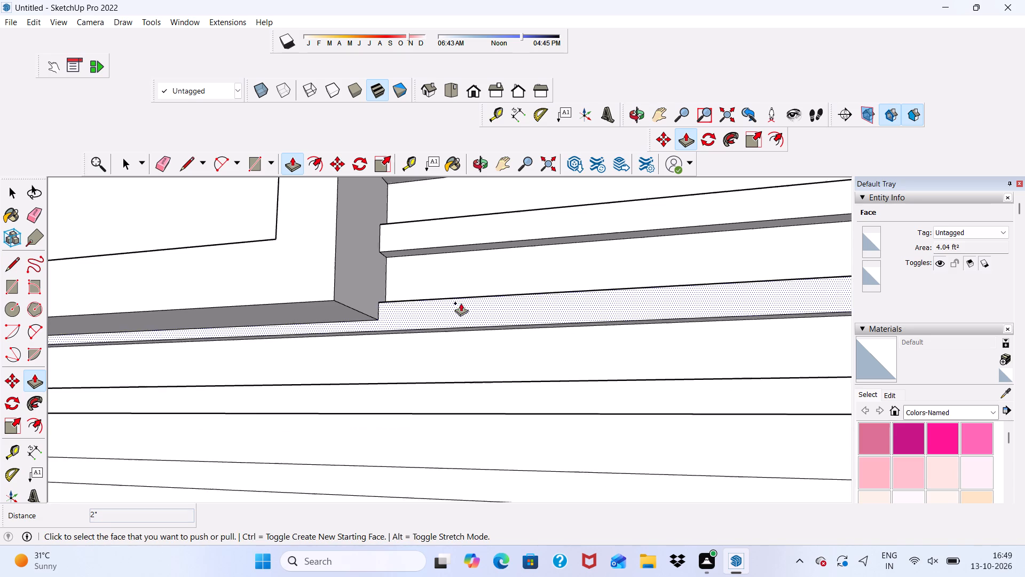
pyautogui.scroll(-4, 461, 303)
pyautogui.moveTo(506, 375); pyautogui.dragTo(477, 445, button='middle')
pyautogui.scroll(7, 479, 426)
pyautogui.click(479, 422)
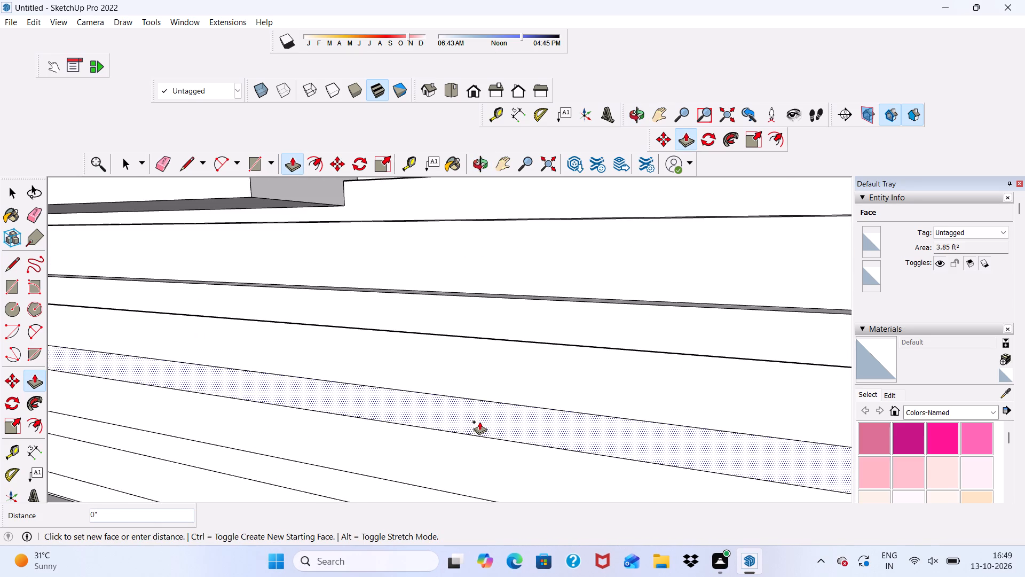
pyautogui.click(459, 330)
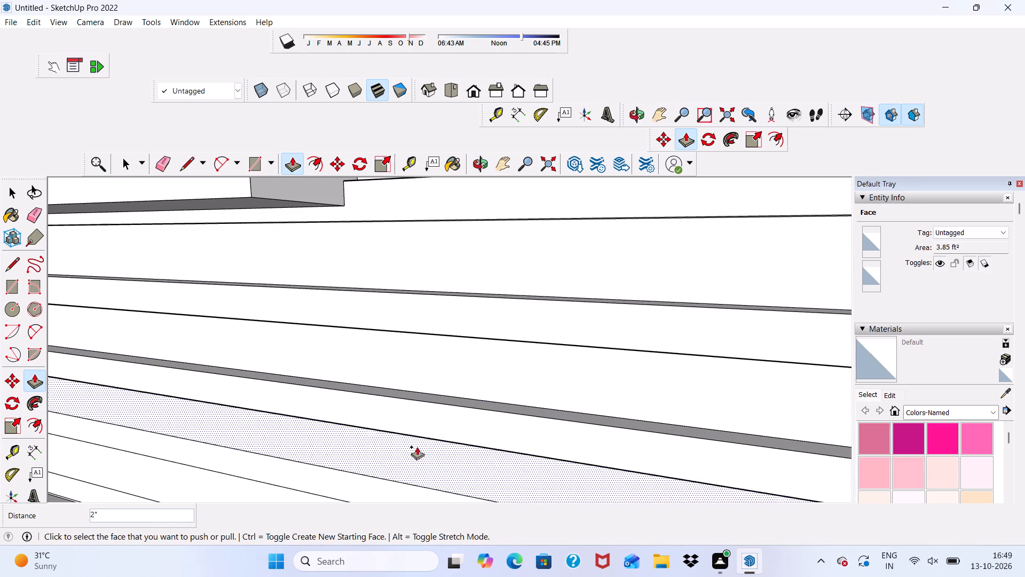
pyautogui.click(336, 475)
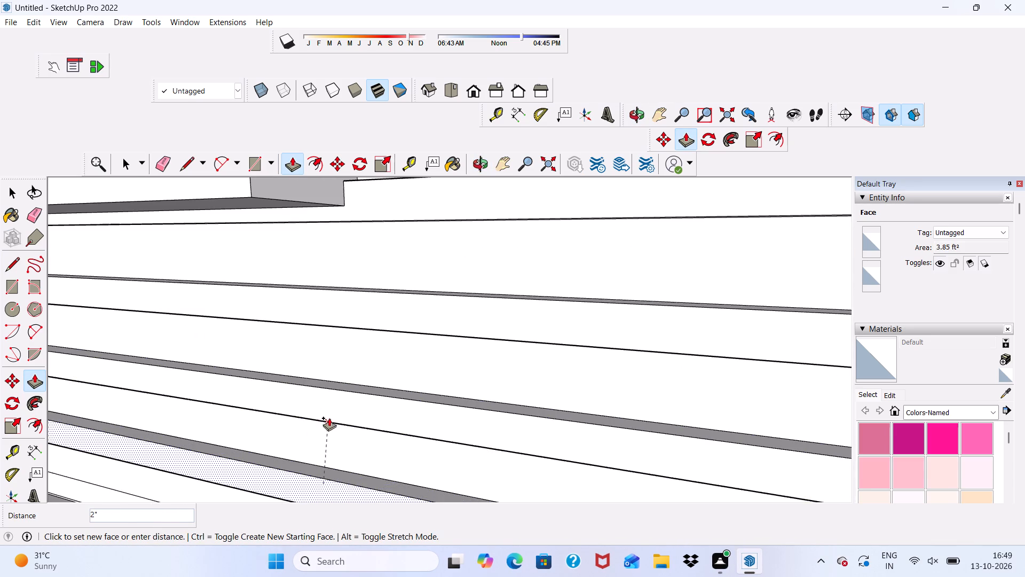
pyautogui.click(335, 417)
# Extrude the lowest upper-floor wall strip, just above the balcony floor, by 2".
pyautogui.scroll(-6, 397, 319)
pyautogui.scroll(-5, 581, 272)
pyautogui.scroll(1, 518, 376)
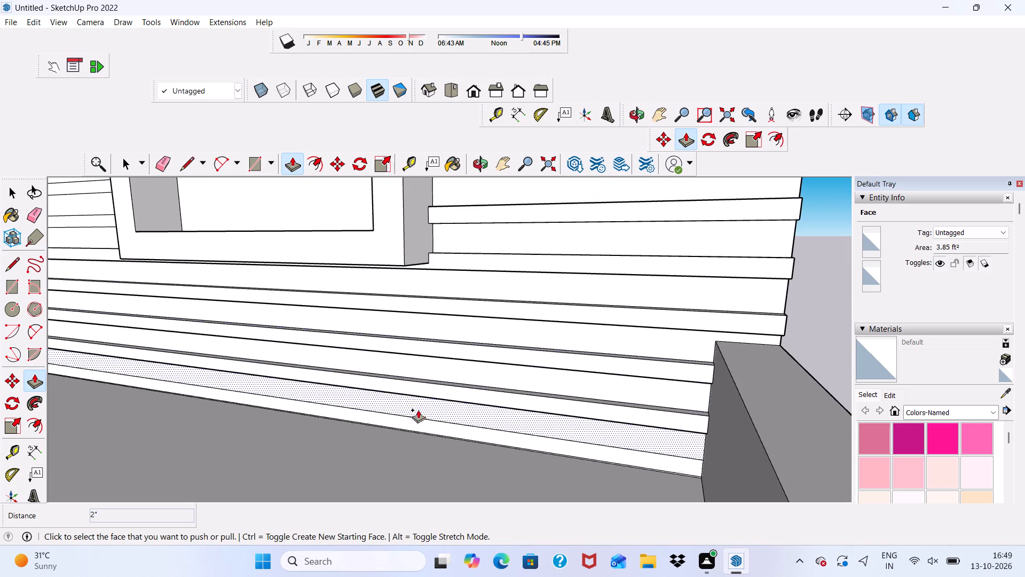
pyautogui.scroll(5, 407, 430)
pyautogui.moveTo(419, 379); pyautogui.dragTo(434, 311, button='middle')
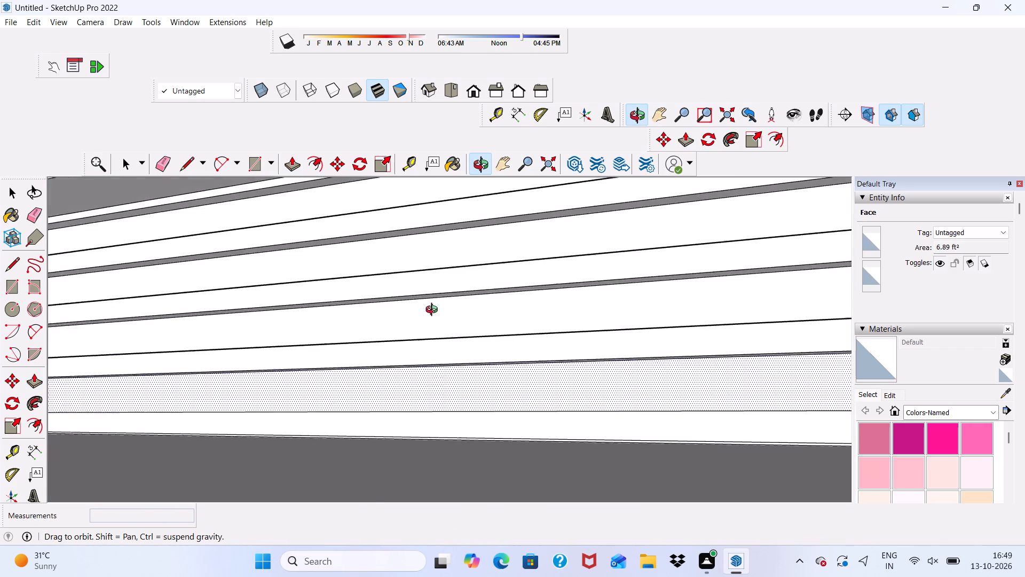
pyautogui.moveTo(434, 311); pyautogui.dragTo(432, 326, button='middle')
pyautogui.scroll(4, 424, 394)
pyautogui.scroll(-1, 424, 386)
pyautogui.moveTo(427, 386); pyautogui.dragTo(482, 330, button='middle')
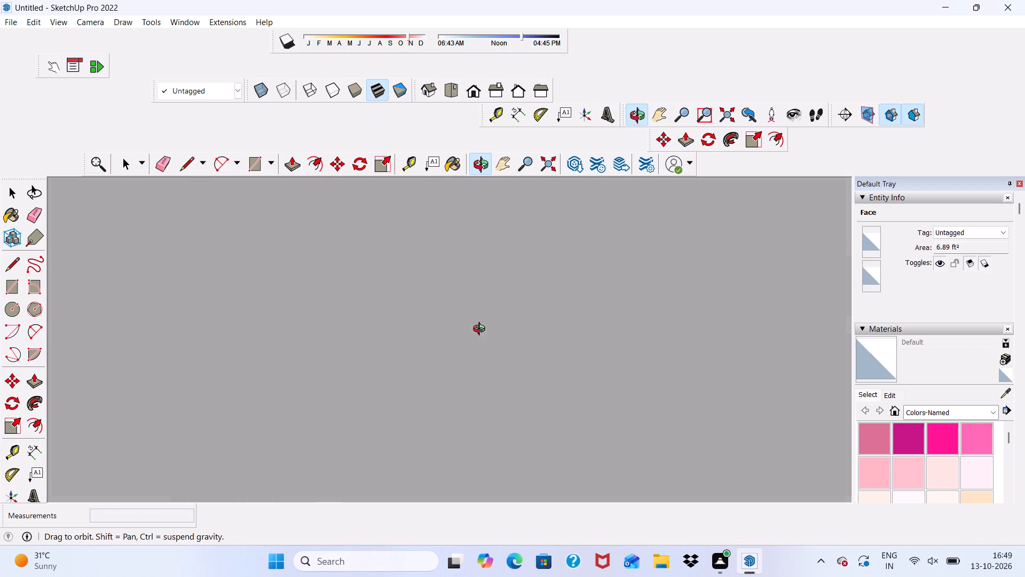
pyautogui.moveTo(482, 330); pyautogui.dragTo(486, 379, button='middle')
pyautogui.scroll(4, 466, 408)
pyautogui.click(451, 436)
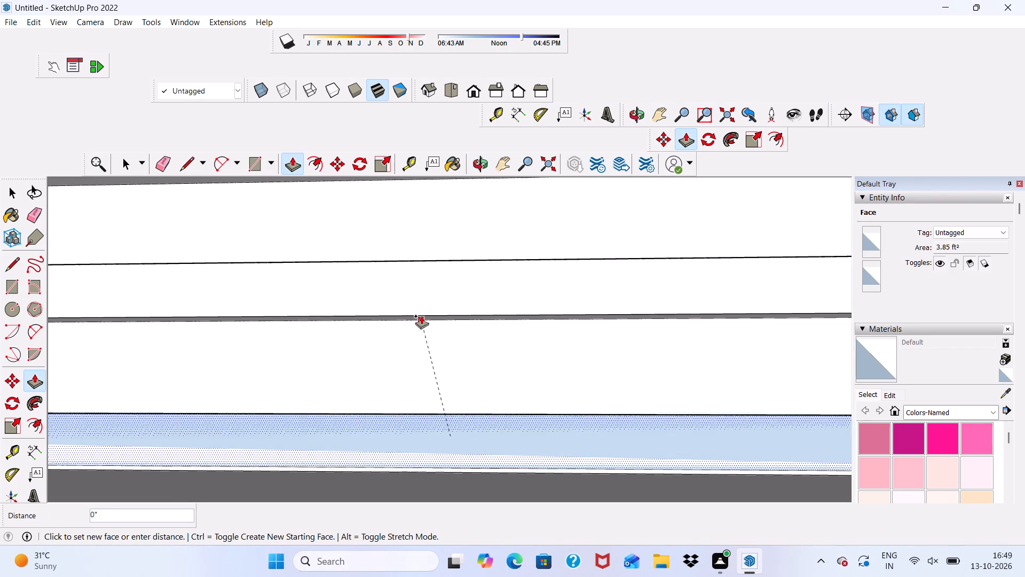
pyautogui.click(421, 304)
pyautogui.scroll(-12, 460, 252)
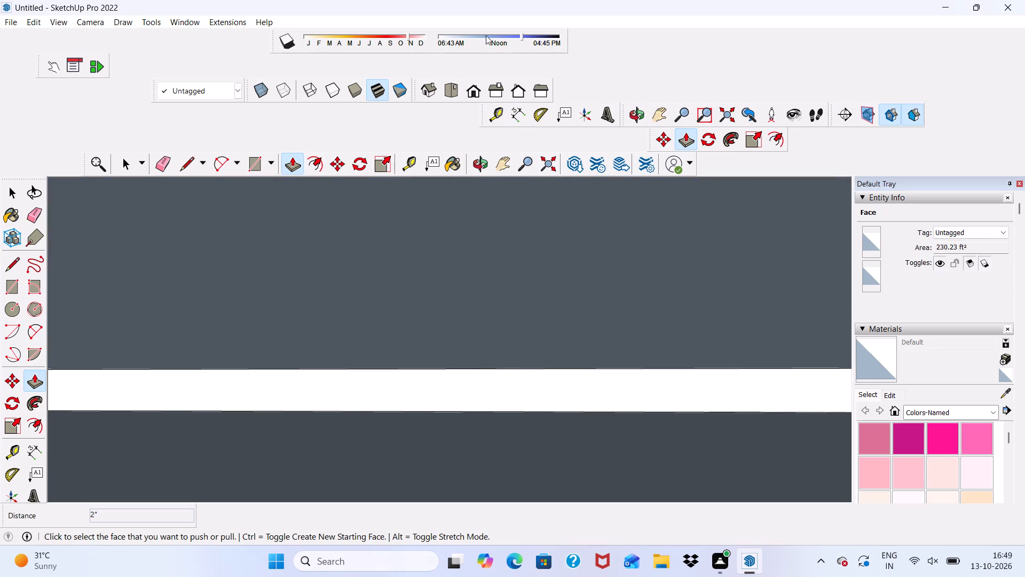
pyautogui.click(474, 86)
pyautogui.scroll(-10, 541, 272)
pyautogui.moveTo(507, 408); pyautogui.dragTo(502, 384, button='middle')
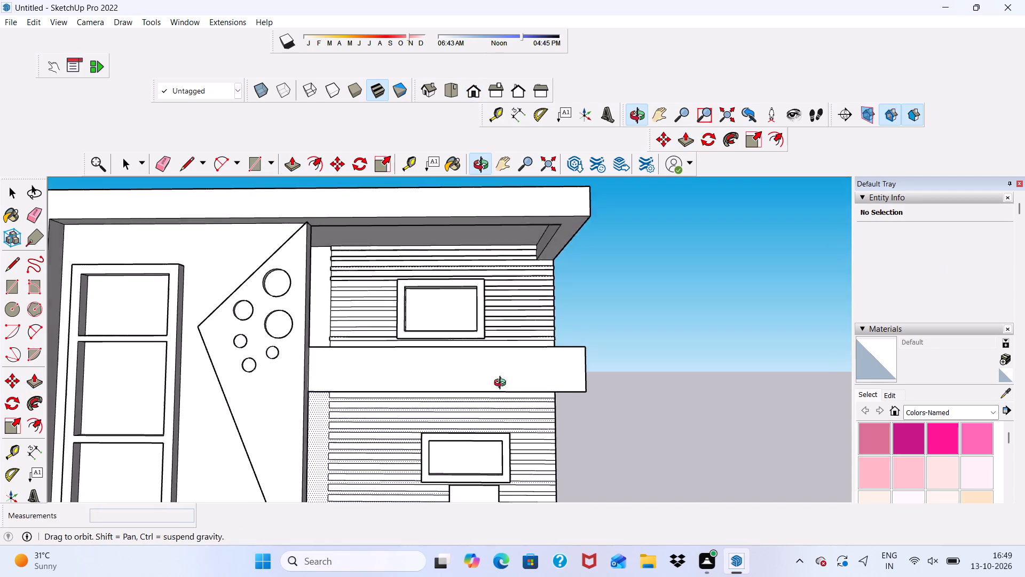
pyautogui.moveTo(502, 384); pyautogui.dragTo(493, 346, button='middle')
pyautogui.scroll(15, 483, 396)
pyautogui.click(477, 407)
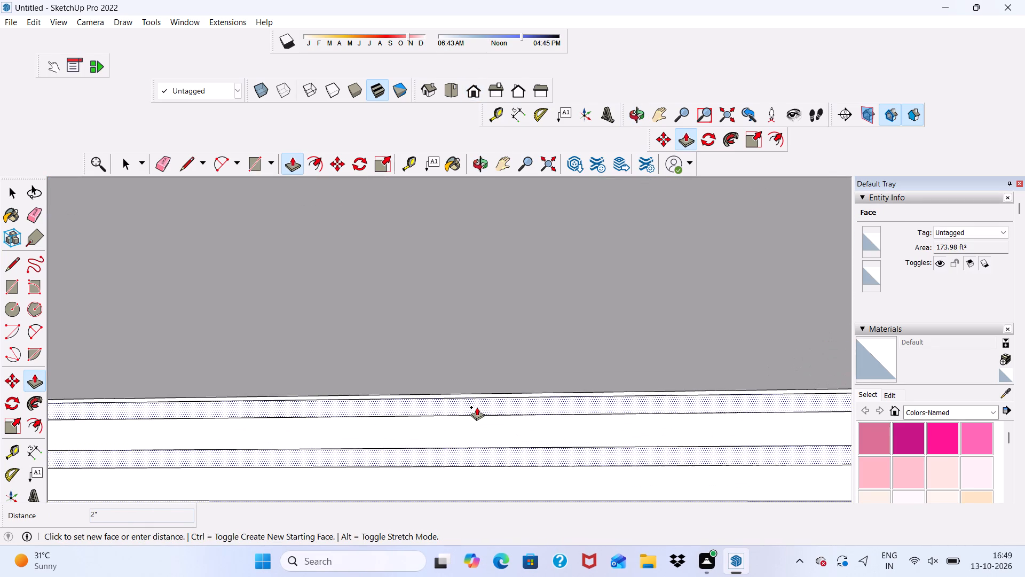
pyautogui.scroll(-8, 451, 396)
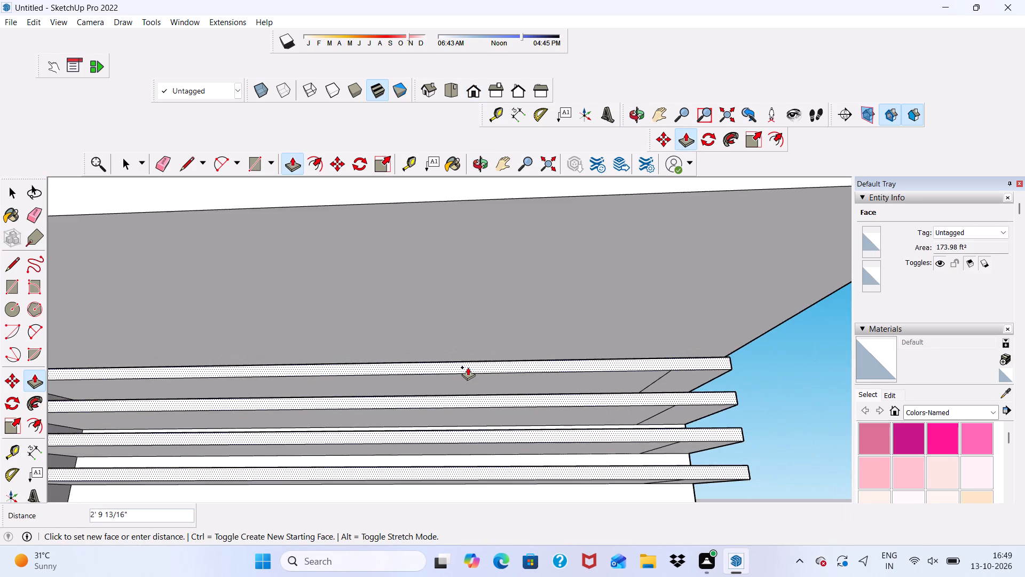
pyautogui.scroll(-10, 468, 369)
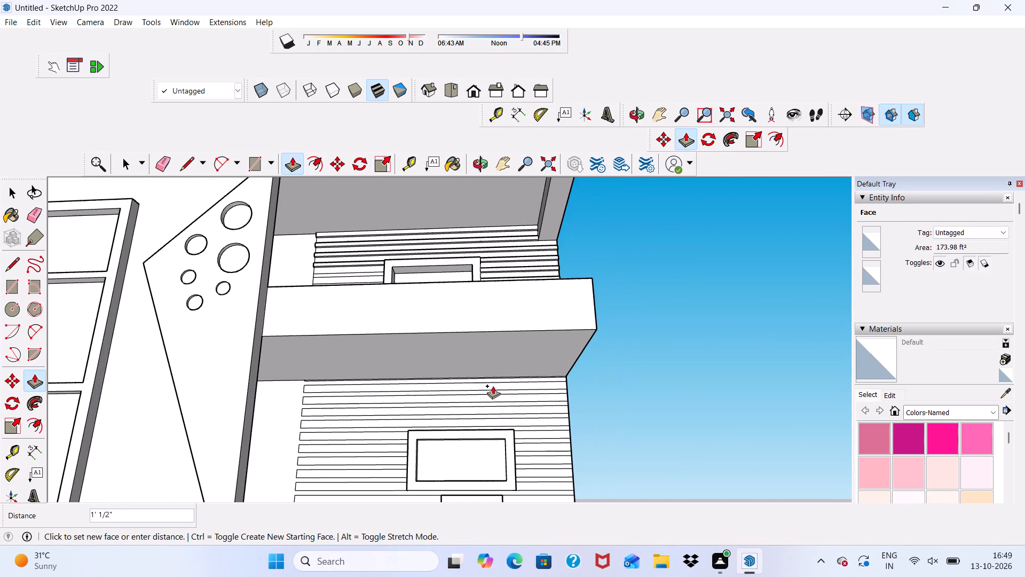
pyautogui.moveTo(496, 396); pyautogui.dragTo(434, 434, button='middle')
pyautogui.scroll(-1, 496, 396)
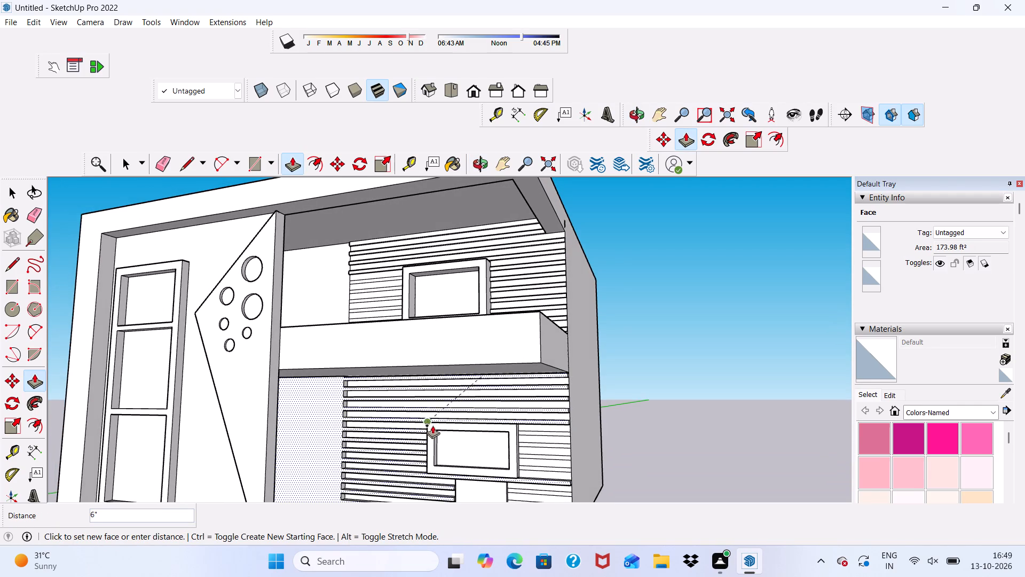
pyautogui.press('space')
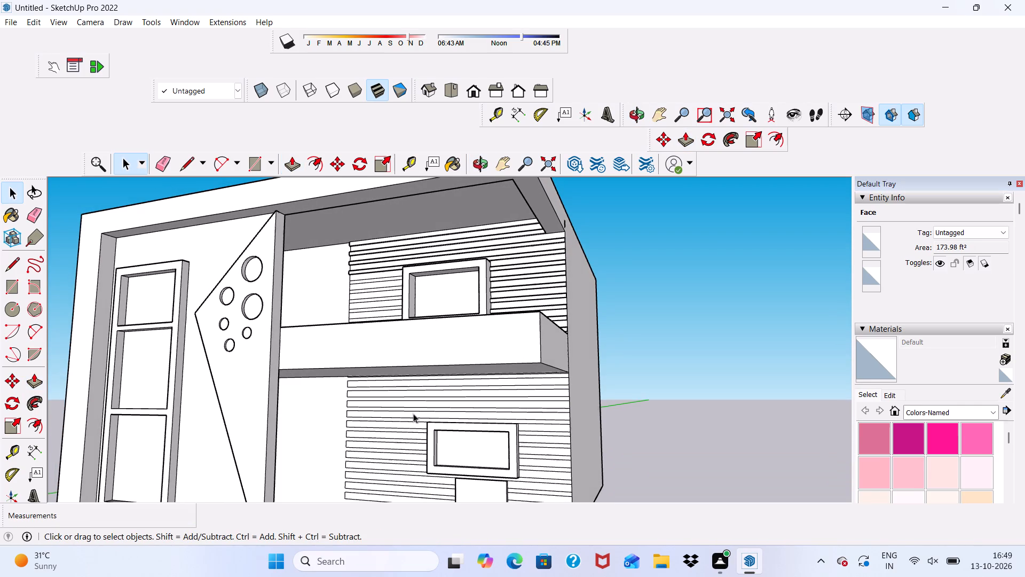
# Draw a vertical line about 9' 11" long closing the ground-floor strip ends nearest the triangular panel, from the floor to the balcony underside.
pyautogui.scroll(-1, 359, 417)
pyautogui.moveTo(359, 417); pyautogui.dragTo(376, 406, button='middle')
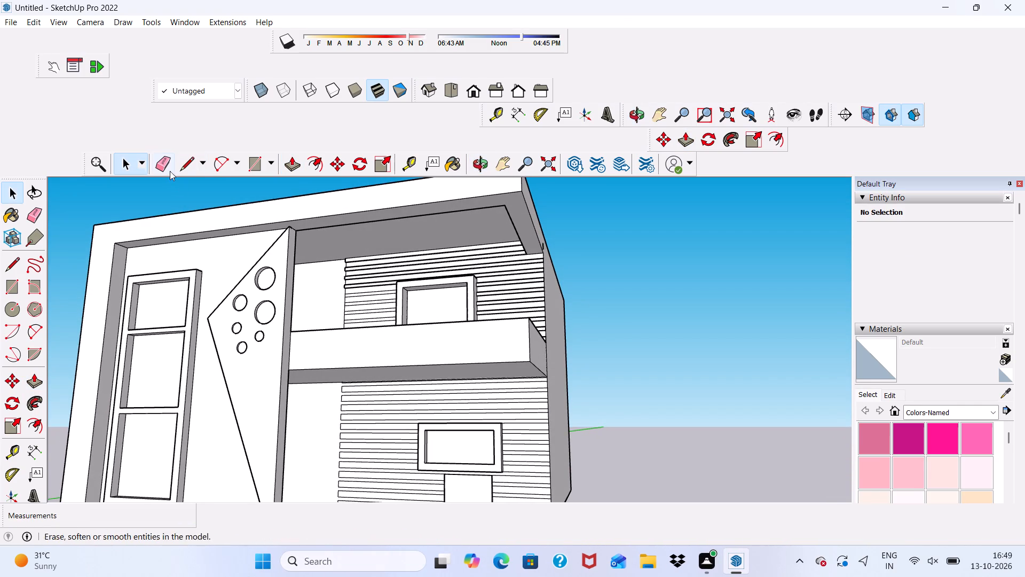
pyautogui.click(191, 162)
pyautogui.scroll(2, 512, 300)
pyautogui.scroll(-5, 523, 293)
pyautogui.moveTo(453, 417); pyautogui.dragTo(445, 445, button='middle')
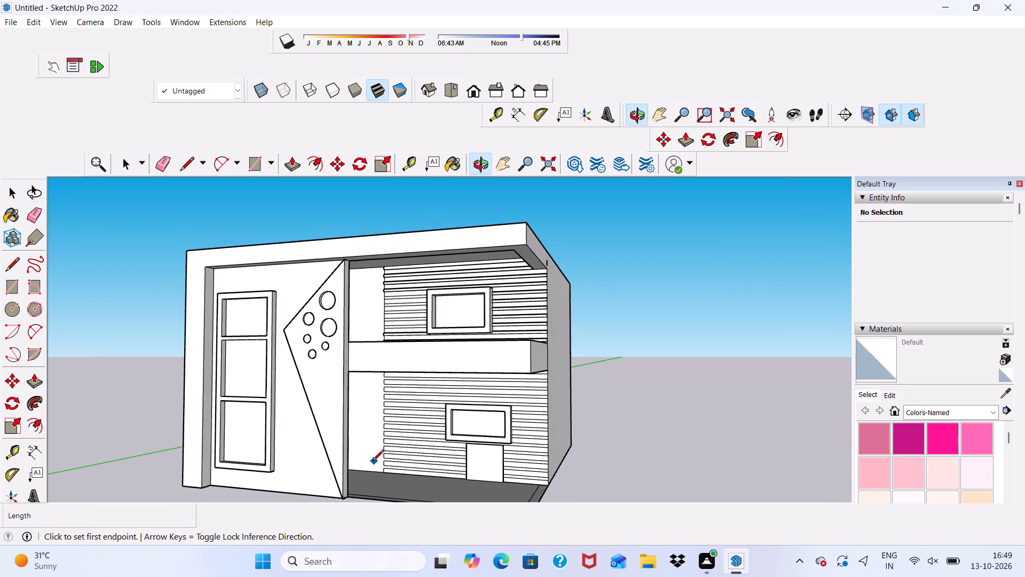
pyautogui.scroll(20, 373, 462)
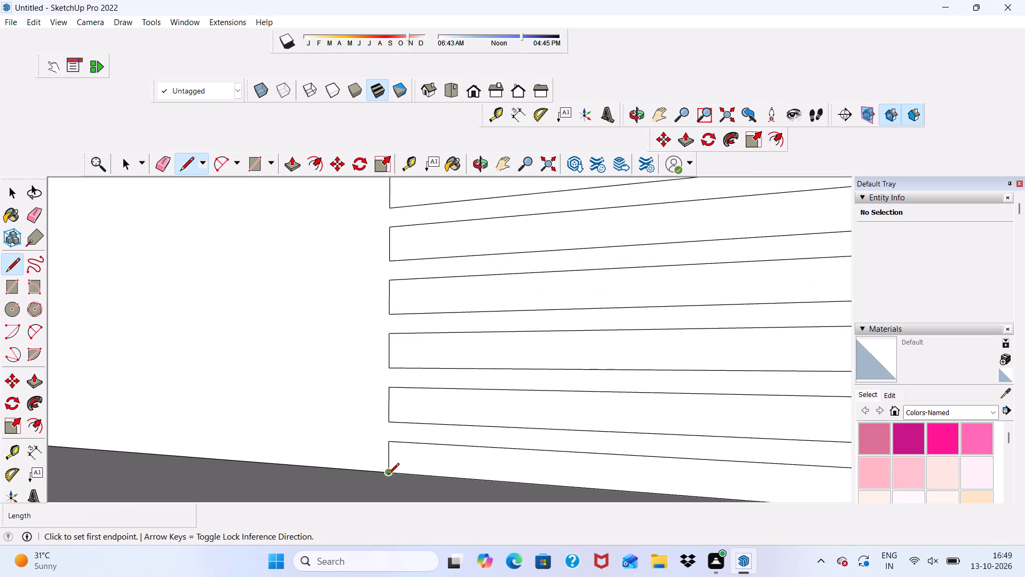
pyautogui.click(387, 475)
pyautogui.scroll(-5, 381, 393)
pyautogui.scroll(-8, 399, 281)
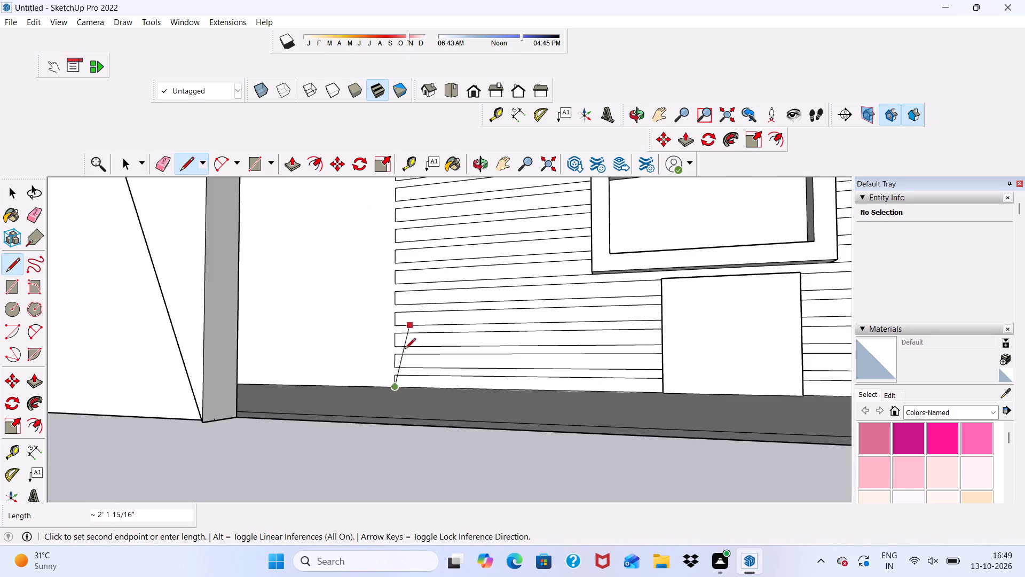
pyautogui.scroll(-7, 405, 350)
pyautogui.scroll(20, 404, 252)
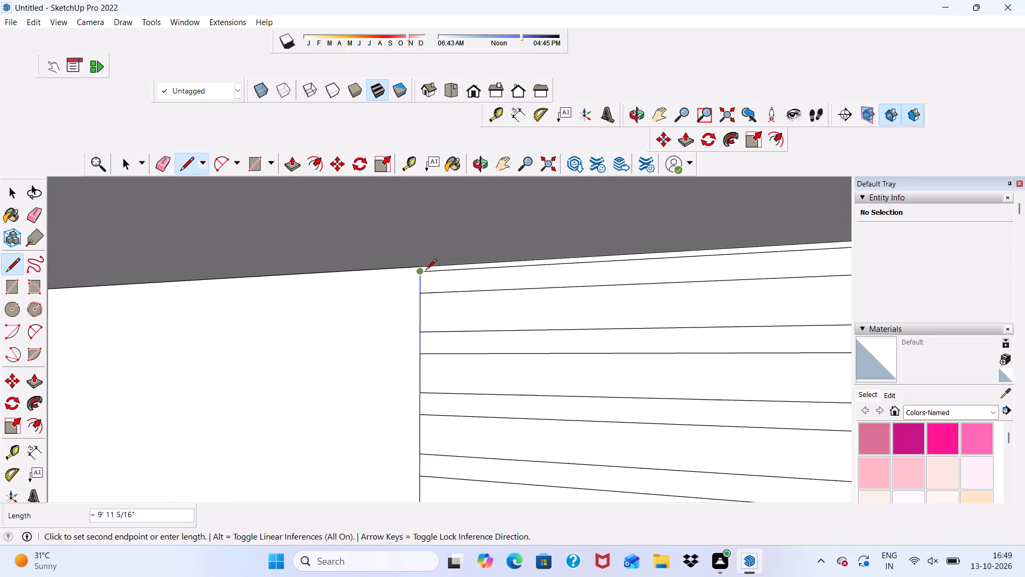
pyautogui.click(424, 266)
pyautogui.press('space')
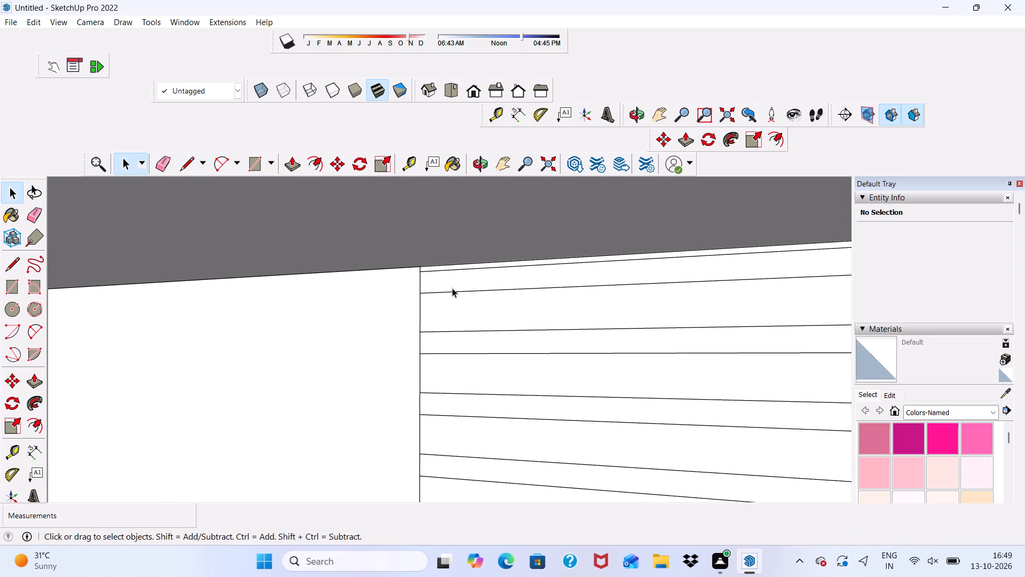
# Extrude the topmost ground-floor wall strip, just below the balcony underside, by 2".
pyautogui.click(446, 276)
pyautogui.click(297, 163)
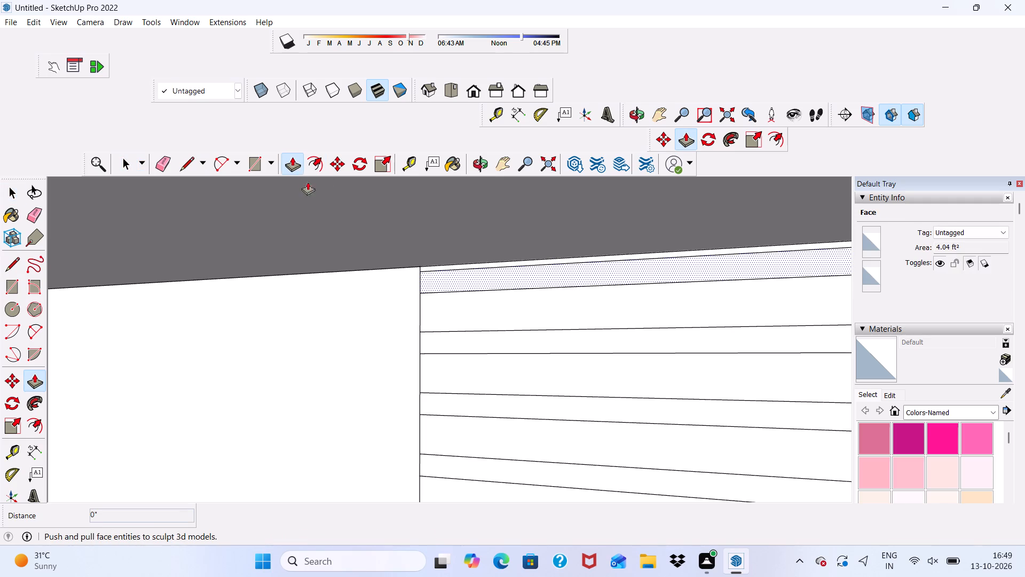
pyautogui.click(491, 274)
pyautogui.write('2"')
pyautogui.press('Return')
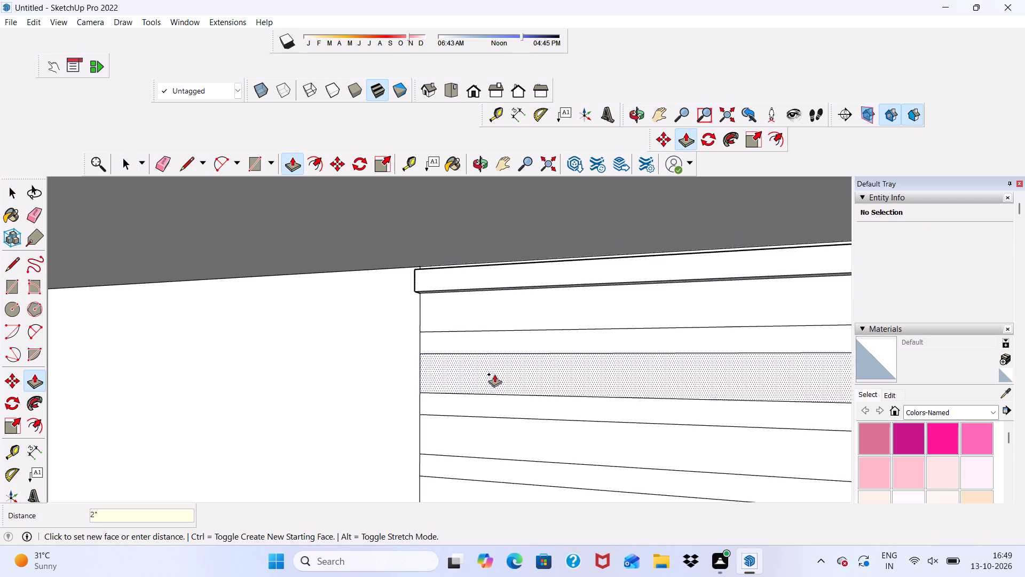
# Extrude the next four full-width strips down the ground-floor wall, above the window frame, by 2" each.
pyautogui.click(496, 341)
pyautogui.click(479, 283)
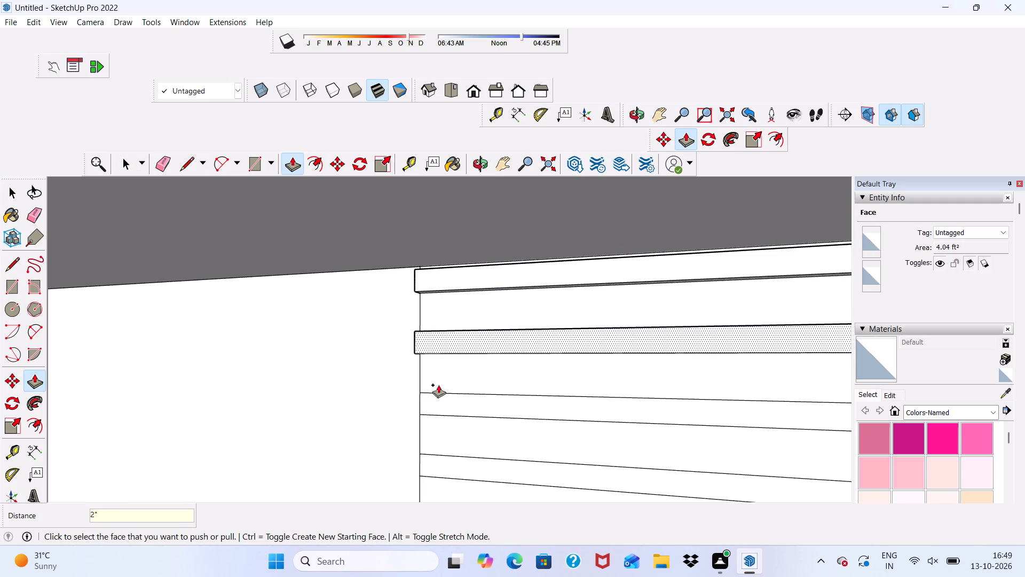
pyautogui.click(435, 396)
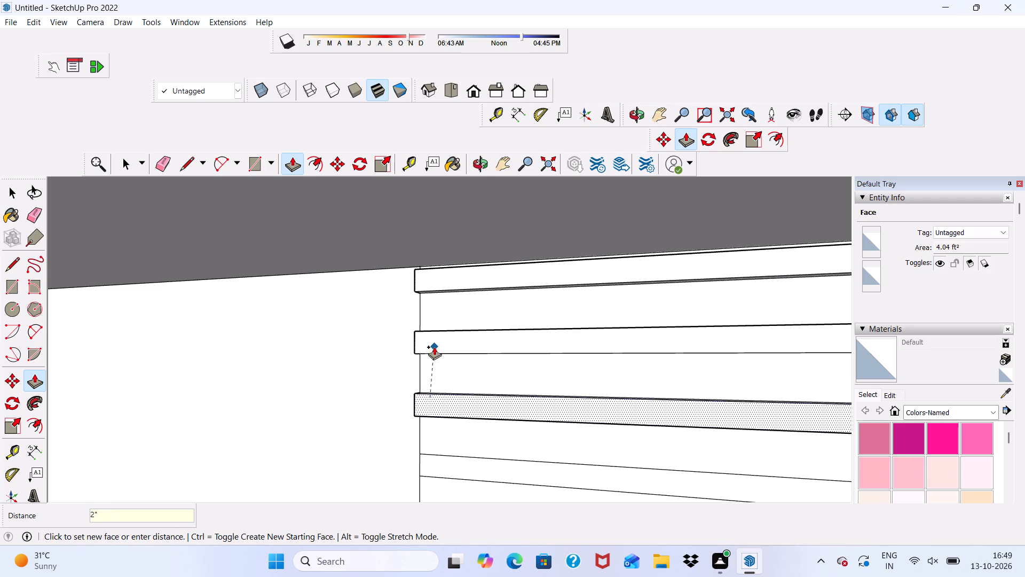
pyautogui.click(434, 347)
pyautogui.scroll(-12, 433, 347)
pyautogui.scroll(7, 526, 363)
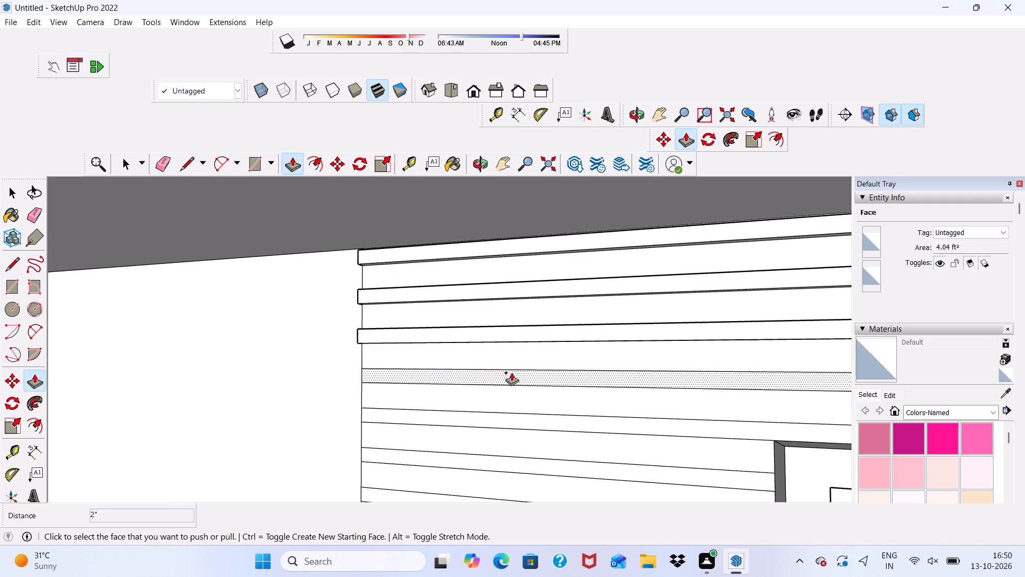
pyautogui.scroll(1, 503, 375)
pyautogui.click(503, 375)
pyautogui.click(472, 338)
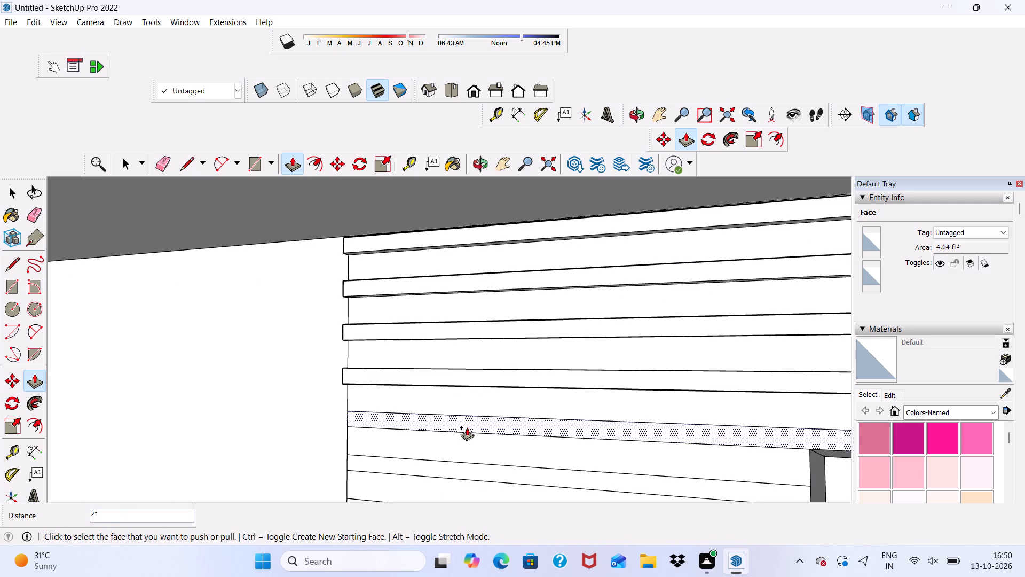
pyautogui.click(467, 423)
pyautogui.click(445, 382)
# Extrude the upper two short strips beside the ground-floor window, on the triangular panel side, by 2" each.
pyautogui.scroll(-6, 460, 363)
pyautogui.scroll(-4, 534, 331)
pyautogui.scroll(6, 543, 399)
pyautogui.click(525, 407)
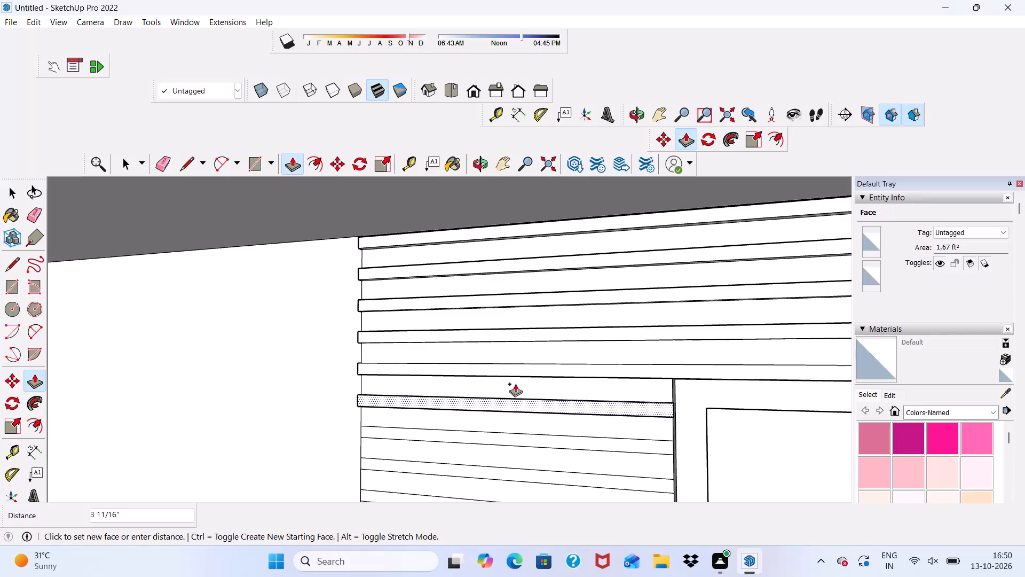
pyautogui.click(505, 362)
pyautogui.scroll(-5, 517, 359)
pyautogui.scroll(7, 576, 404)
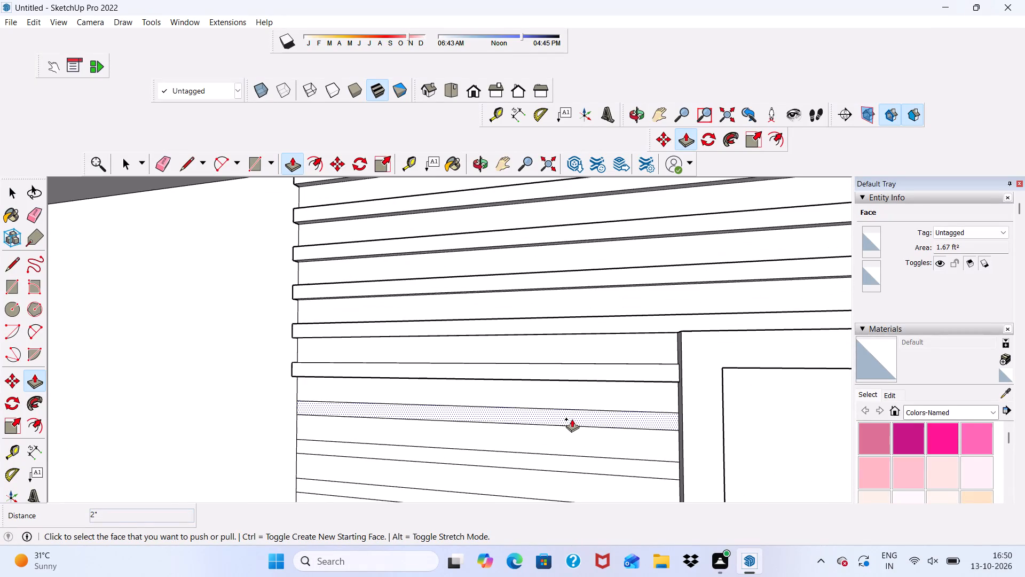
pyautogui.click(572, 419)
pyautogui.click(536, 371)
# Extrude the lower two short strips beside the ground-floor window, on the triangular panel side, by 2" each.
pyautogui.scroll(-7, 537, 347)
pyautogui.moveTo(564, 401); pyautogui.dragTo(449, 434, button='middle')
pyautogui.scroll(7, 478, 401)
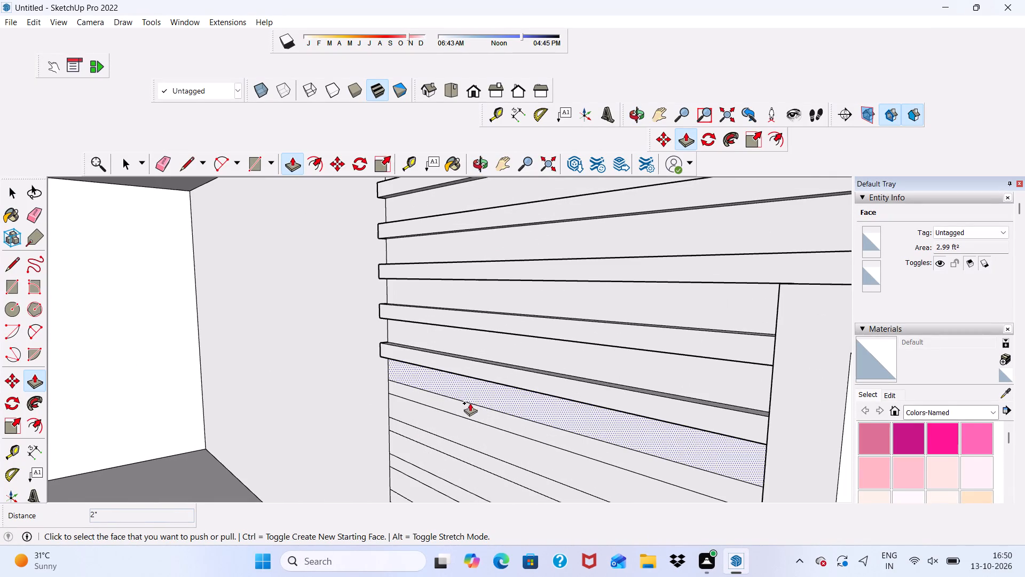
pyautogui.click(461, 407)
pyautogui.click(449, 368)
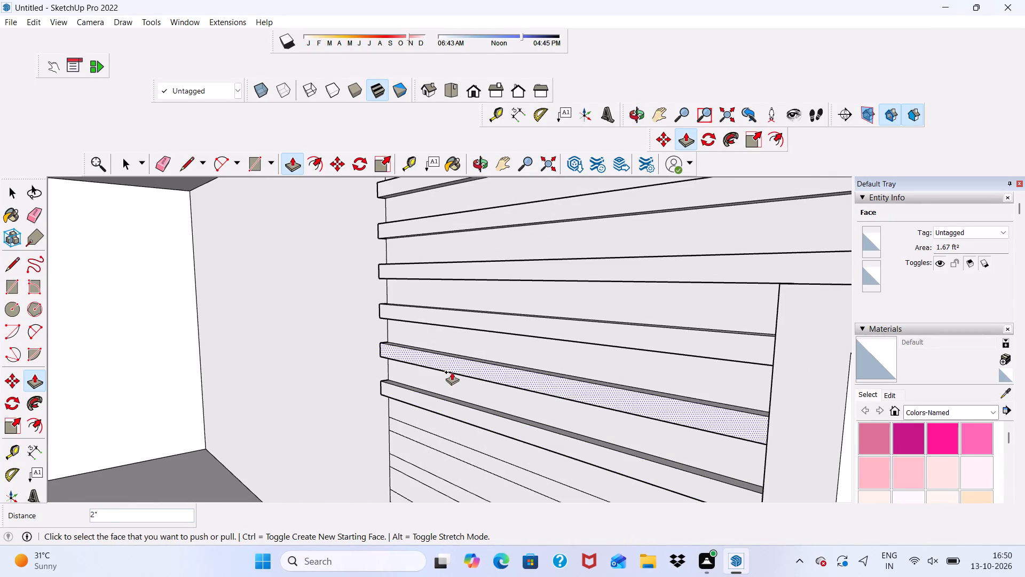
pyautogui.click(440, 441)
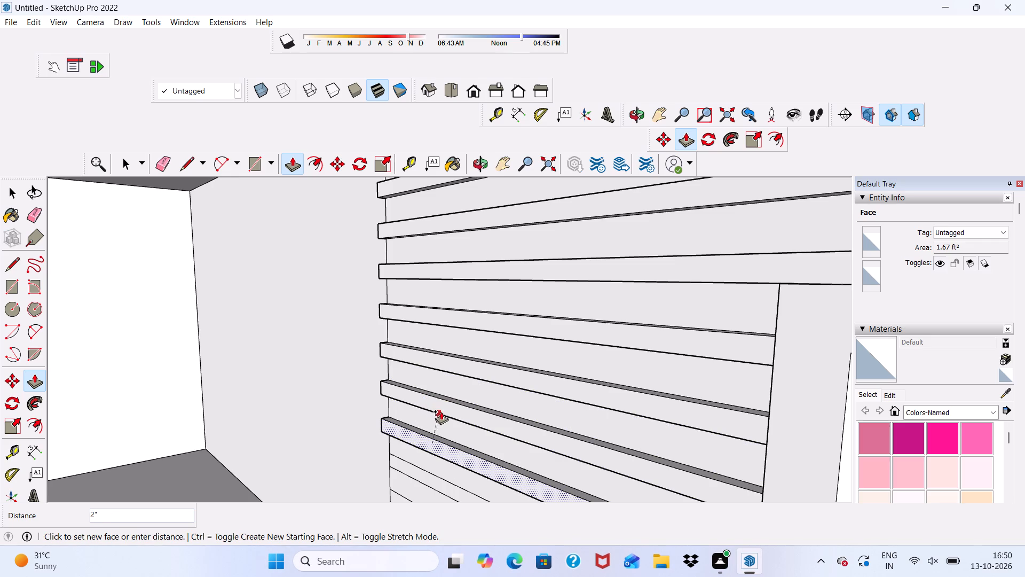
pyautogui.click(441, 411)
# Extrude the full-width strip running along the bottom edge of the ground-floor window frame by 2".
pyautogui.scroll(-6, 502, 330)
pyautogui.scroll(-3, 587, 332)
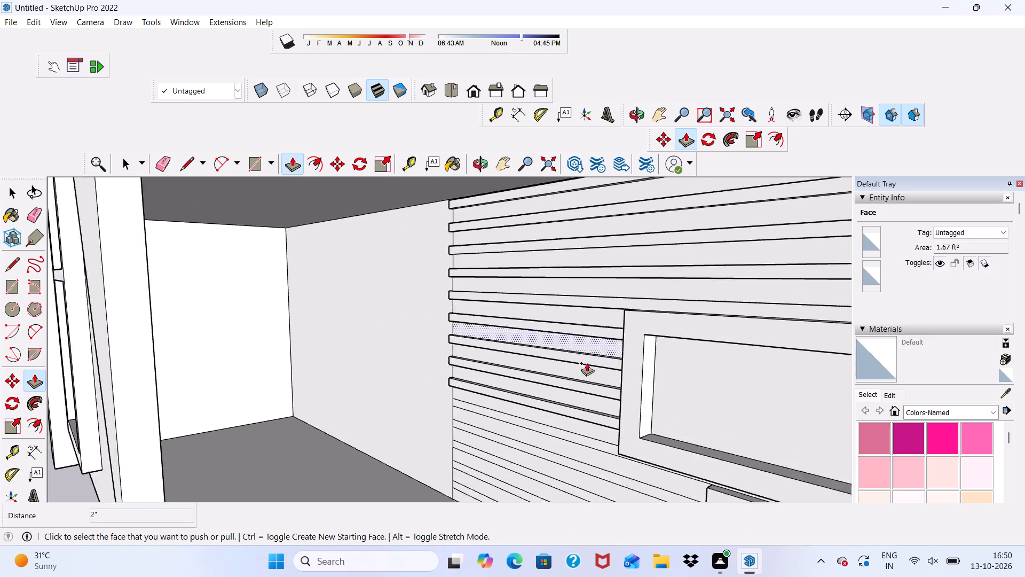
pyautogui.scroll(-2, 587, 363)
pyautogui.scroll(11, 570, 407)
pyautogui.scroll(-1, 535, 425)
pyautogui.scroll(1, 534, 426)
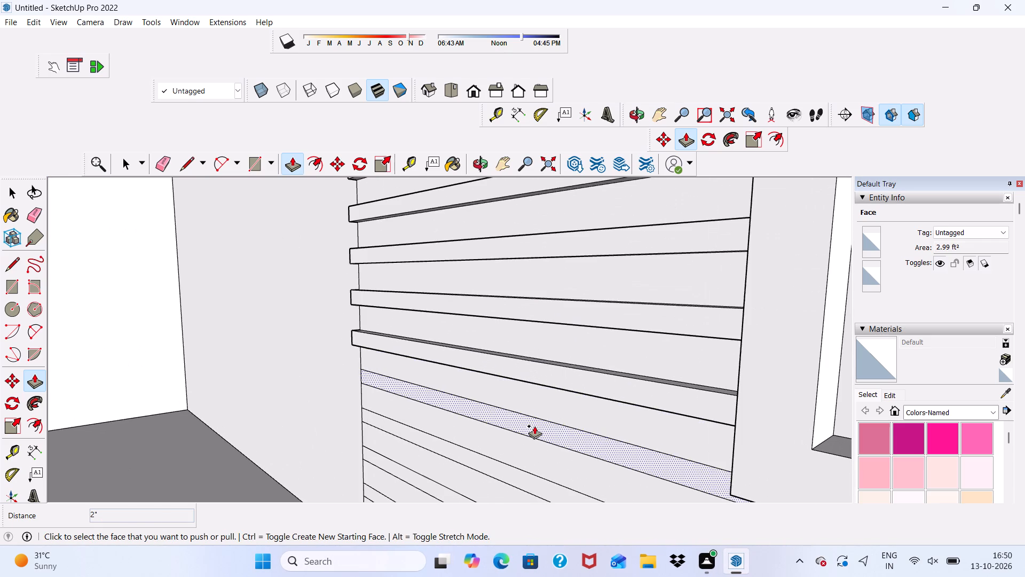
pyautogui.click(534, 426)
pyautogui.click(491, 369)
# Extrude the upper two strips beside the raised ground-floor panel, on the triangular panel side, by 2" each.
pyautogui.scroll(-5, 523, 341)
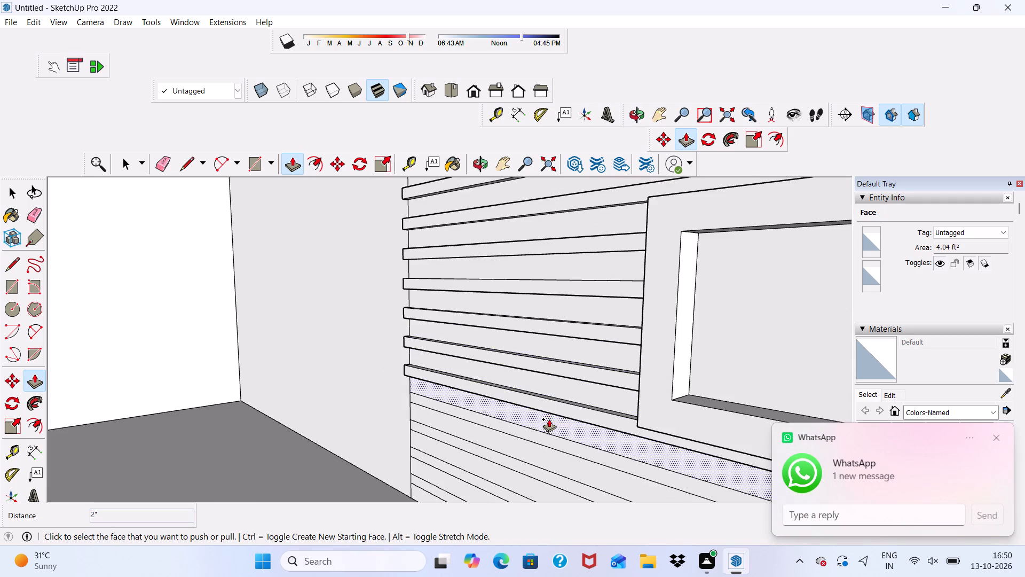
pyautogui.scroll(5, 549, 419)
pyautogui.scroll(-5, 551, 424)
pyautogui.scroll(6, 556, 440)
pyautogui.click(556, 440)
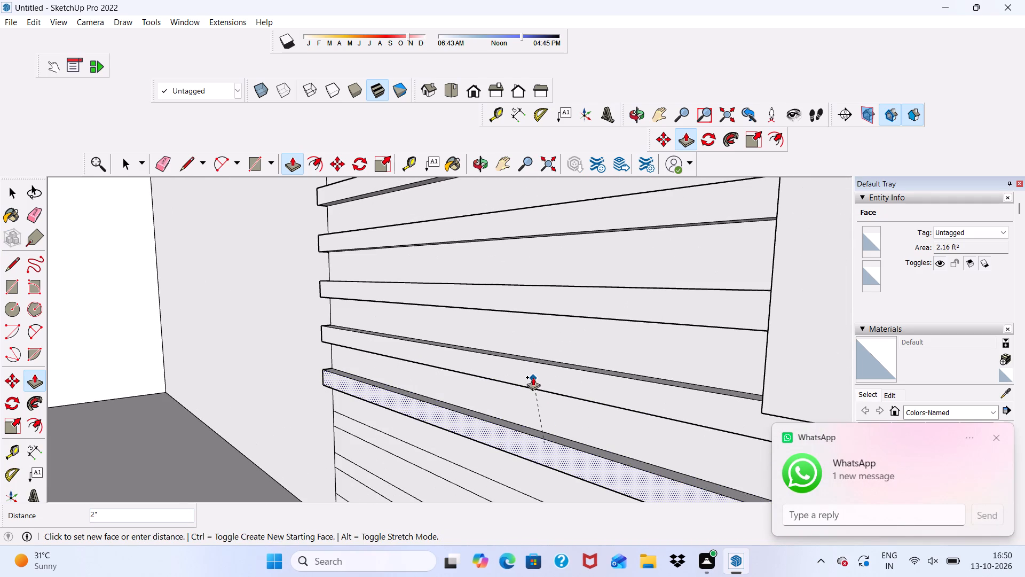
pyautogui.click(539, 384)
pyautogui.scroll(-4, 569, 292)
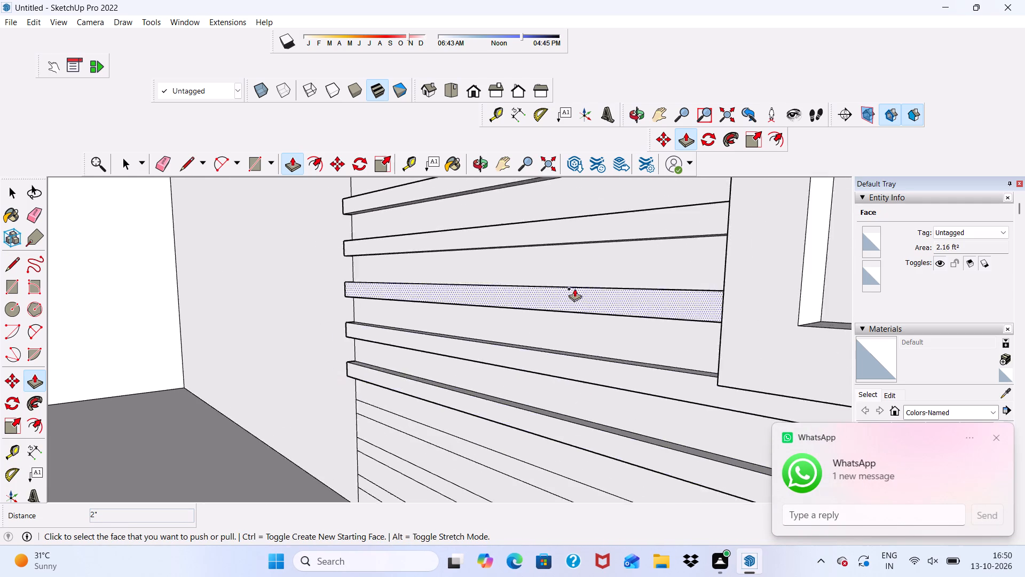
pyautogui.scroll(-2, 574, 288)
pyautogui.click(575, 427)
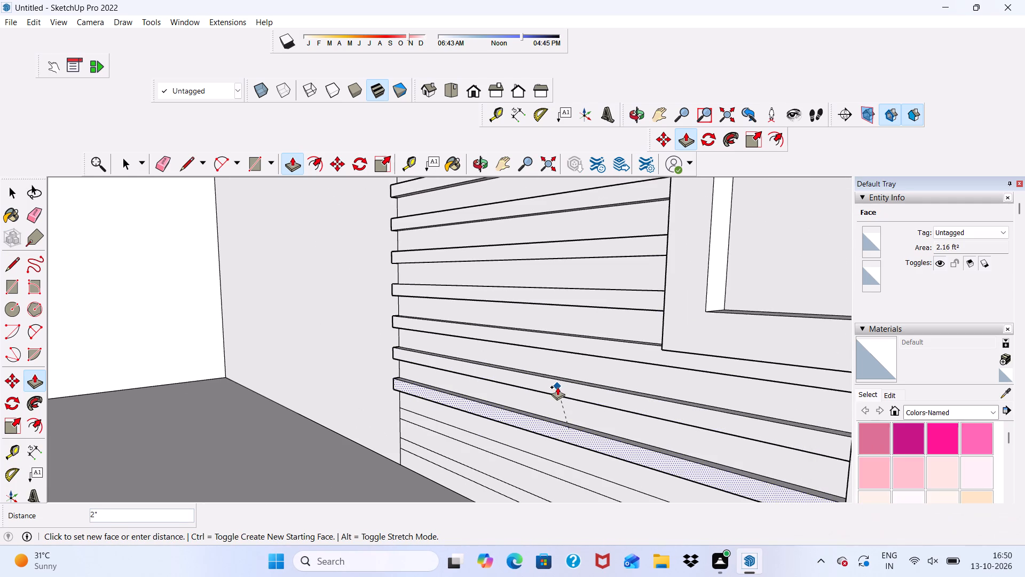
pyautogui.click(557, 387)
# Extrude the lower two strips beside the raised ground-floor panel, on the triangular panel side, by 2" each.
pyautogui.click(516, 450)
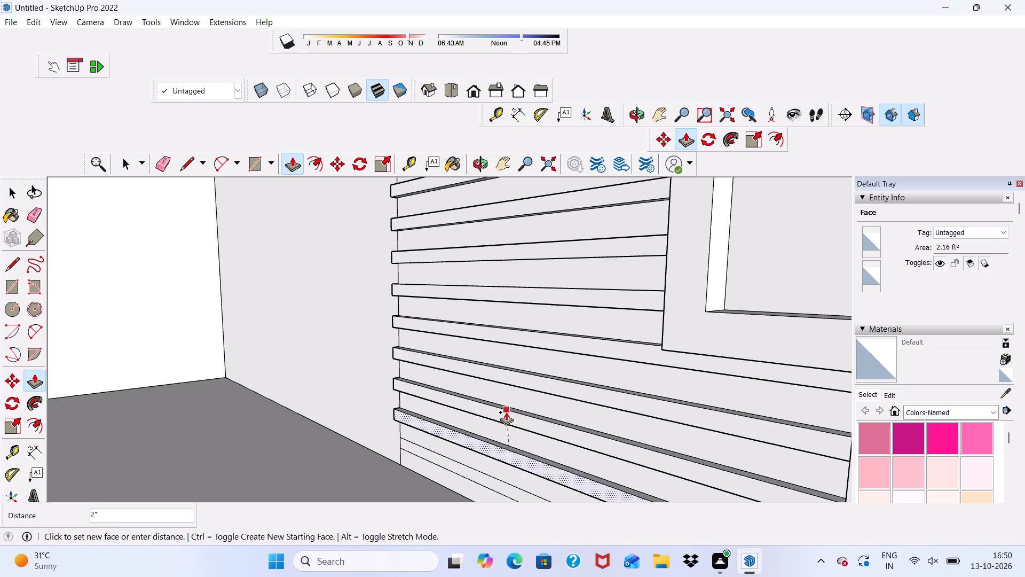
pyautogui.click(529, 423)
pyautogui.scroll(-4, 530, 343)
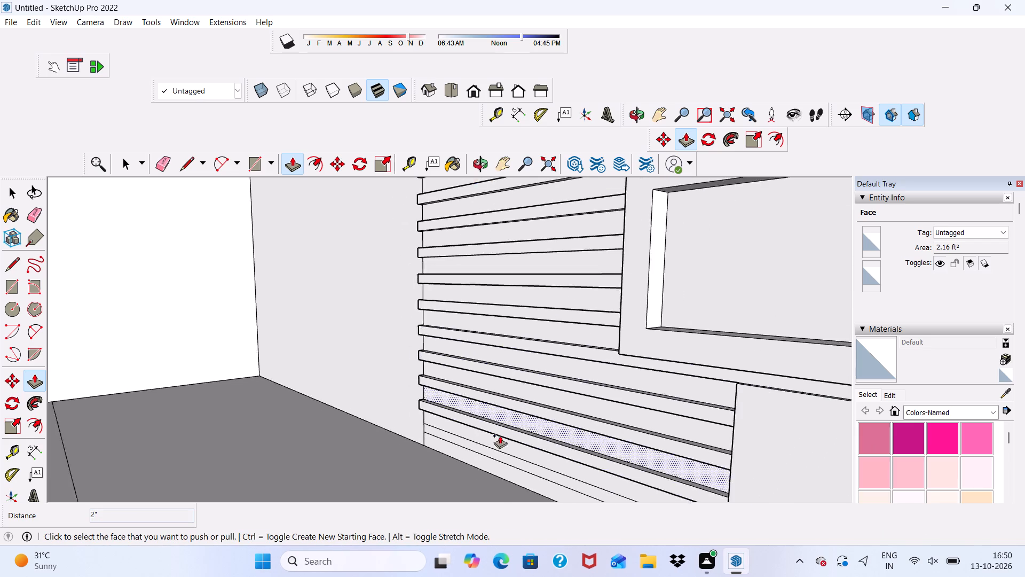
pyautogui.scroll(6, 497, 448)
pyautogui.click(497, 448)
pyautogui.click(478, 401)
# Extrude the upper two strips beside the raised ground-floor panel, on the side away from the triangular panel, by 2" each.
pyautogui.scroll(-3, 430, 356)
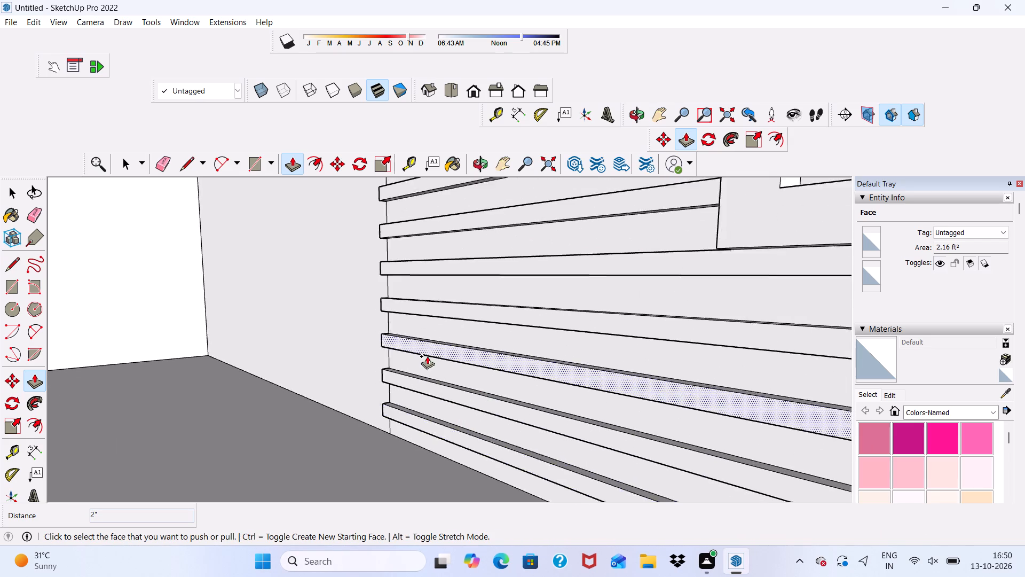
pyautogui.scroll(-7, 427, 356)
pyautogui.moveTo(655, 428); pyautogui.dragTo(731, 421, button='middle')
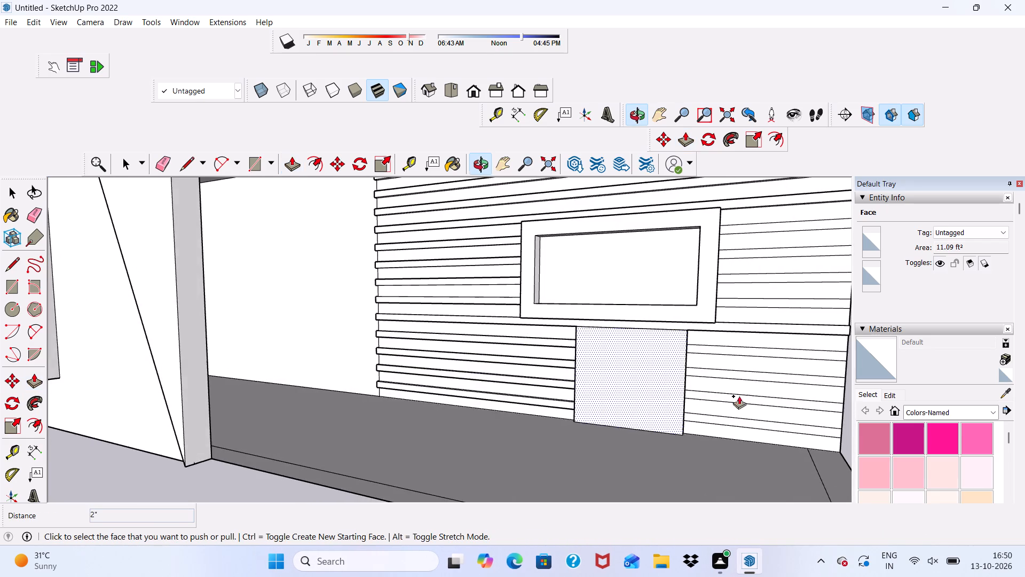
pyautogui.scroll(6, 749, 361)
pyautogui.moveTo(761, 322); pyautogui.dragTo(770, 307, button='middle')
pyautogui.scroll(4, 769, 307)
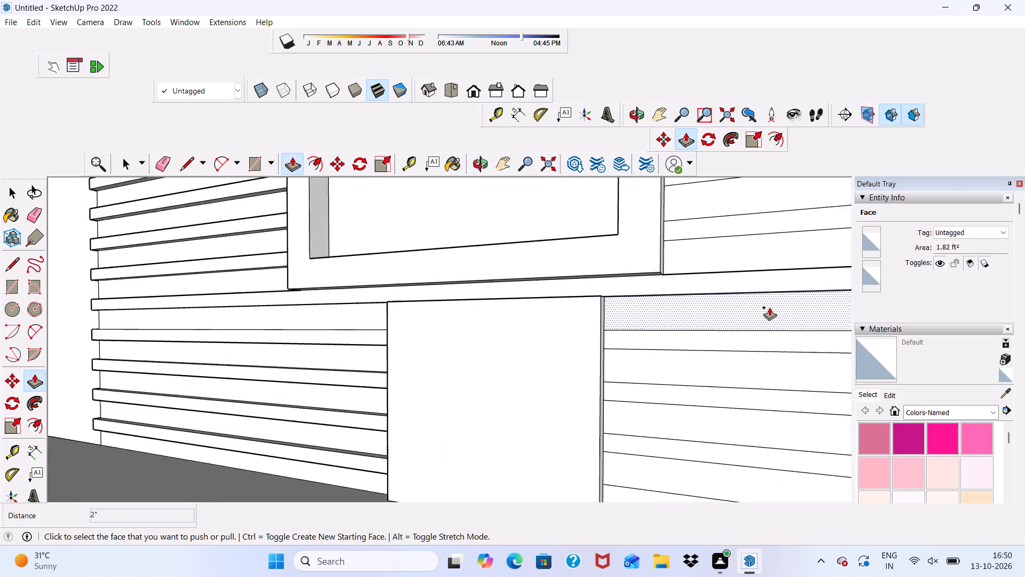
pyautogui.scroll(3, 769, 307)
pyautogui.scroll(6, 713, 355)
pyautogui.click(687, 345)
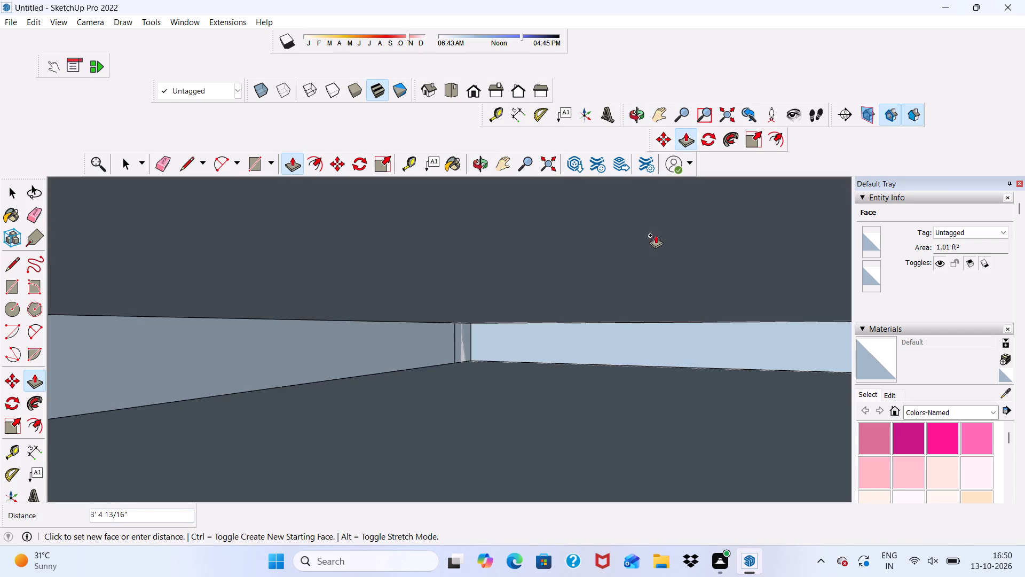
pyautogui.scroll(-4, 689, 300)
pyautogui.scroll(-3, 656, 259)
pyautogui.scroll(-5, 681, 294)
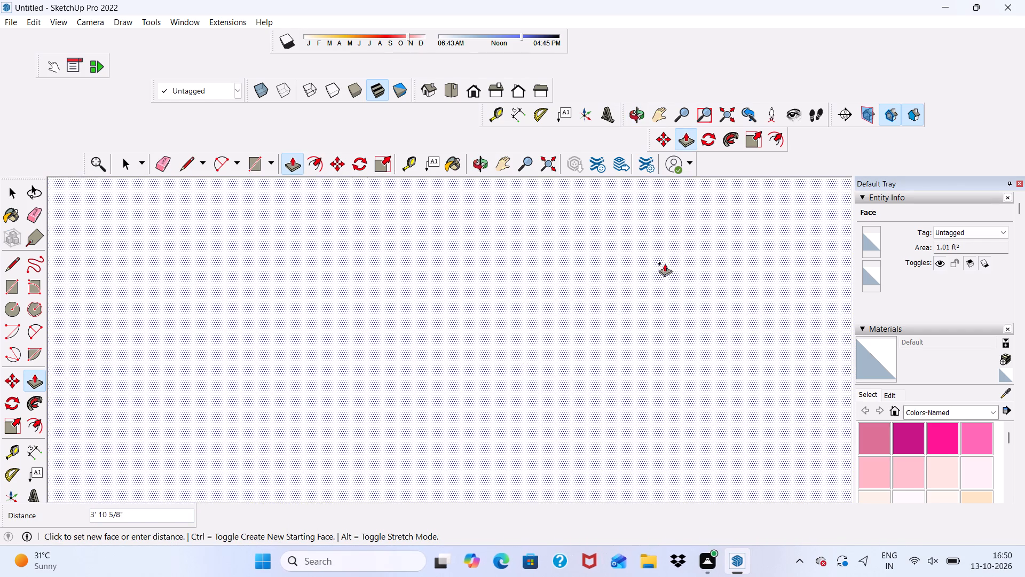
pyautogui.scroll(-4, 674, 275)
pyautogui.moveTo(711, 305); pyautogui.dragTo(724, 337, button='middle')
pyautogui.scroll(1, 724, 338)
pyautogui.scroll(-6, 685, 303)
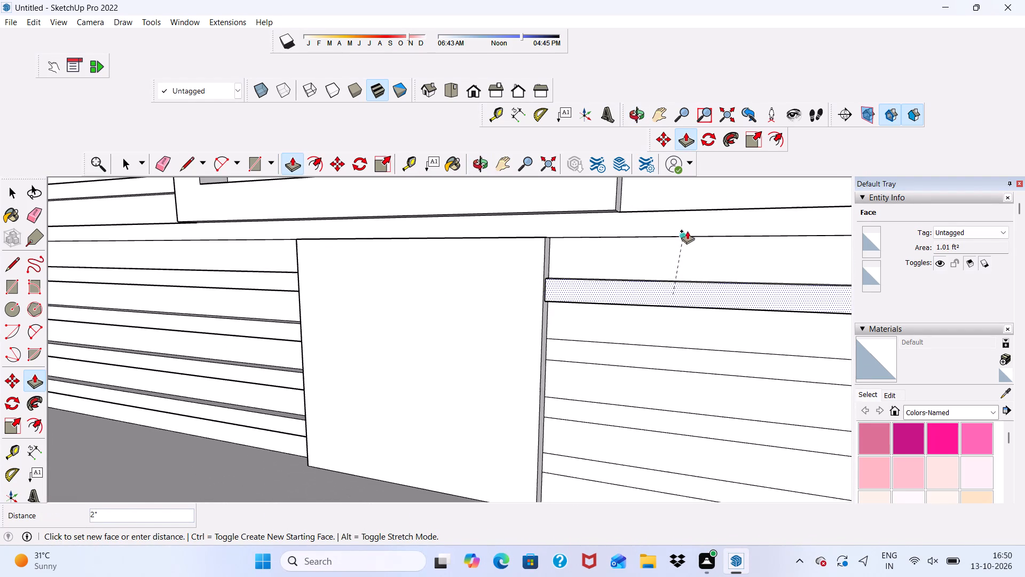
pyautogui.click(688, 228)
pyautogui.click(626, 347)
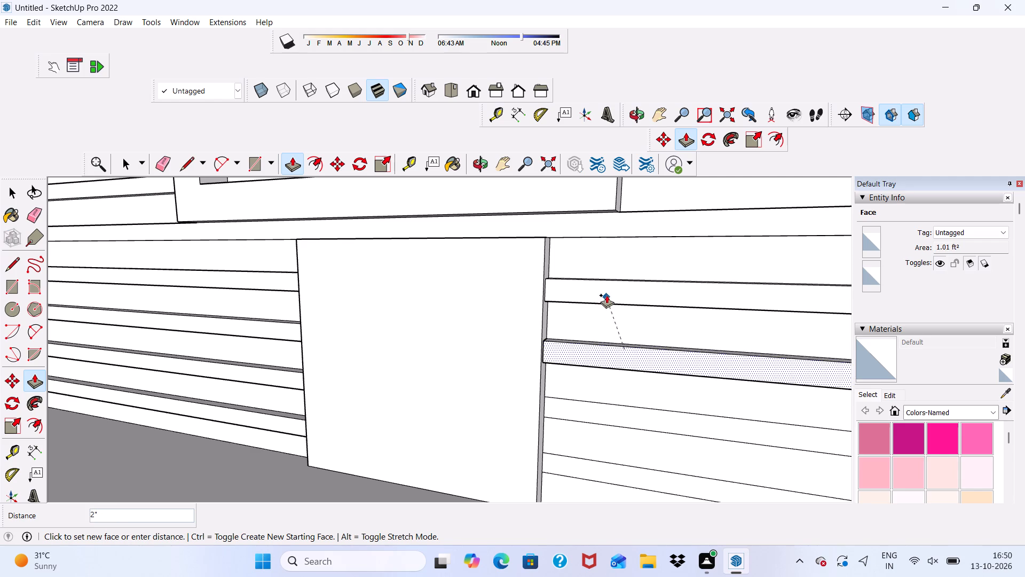
pyautogui.click(606, 295)
# Extrude the lower two strips beside the raised ground-floor panel, on the side away from the triangular panel, by 2" each.
pyautogui.click(565, 406)
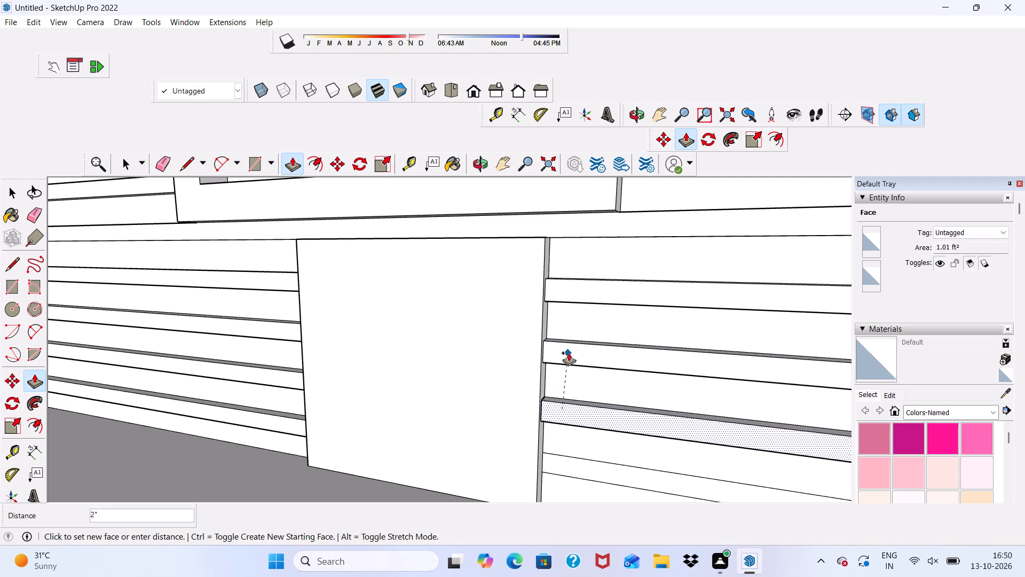
pyautogui.click(569, 352)
pyautogui.click(578, 466)
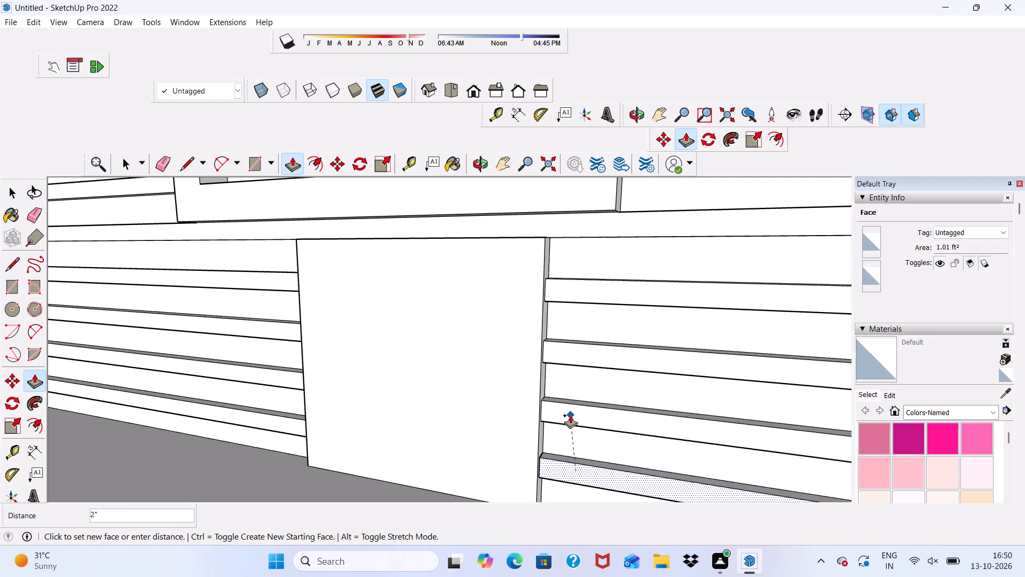
pyautogui.click(570, 415)
pyautogui.scroll(-5, 654, 335)
pyautogui.scroll(-4, 585, 390)
pyautogui.press('space')
# Extrude the lower two short strips beside the ground-floor window frame, on the side away from the triangular panel, by 2" each.
pyautogui.scroll(-4, 595, 335)
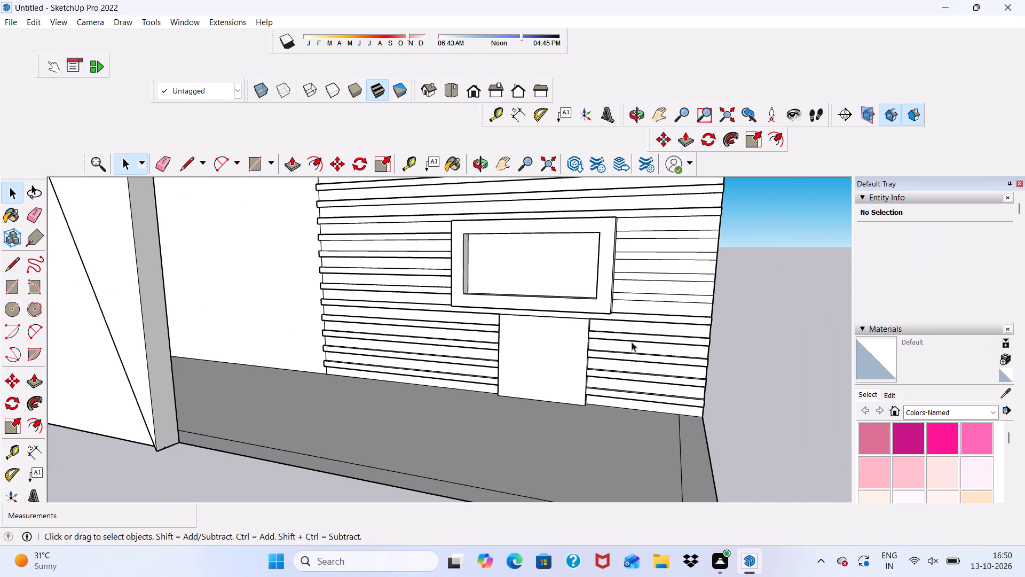
pyautogui.moveTo(633, 342); pyautogui.dragTo(598, 356, button='middle')
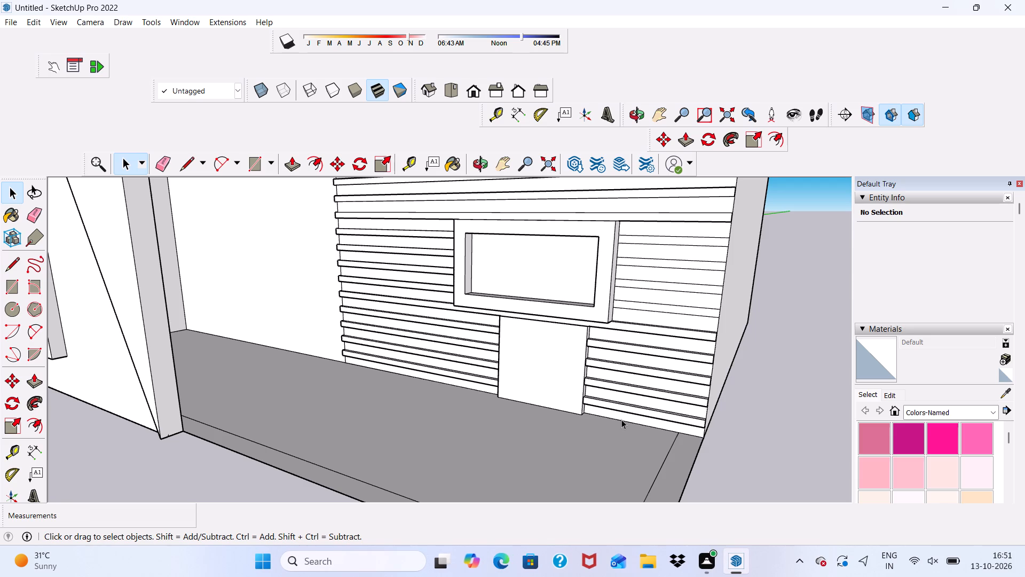
pyautogui.press('space')
pyautogui.scroll(-4, 622, 475)
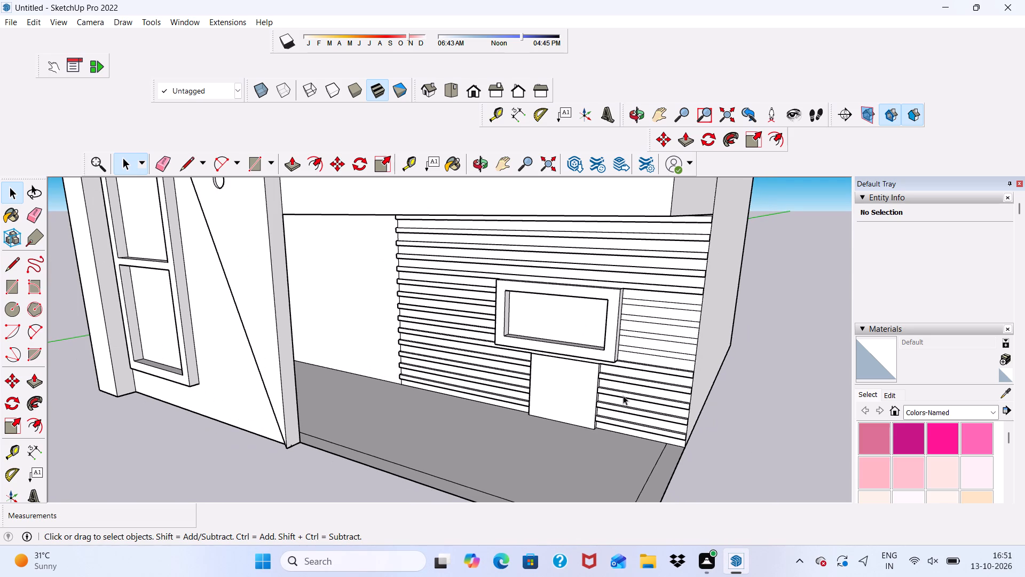
pyautogui.scroll(12, 617, 348)
pyautogui.scroll(11, 649, 329)
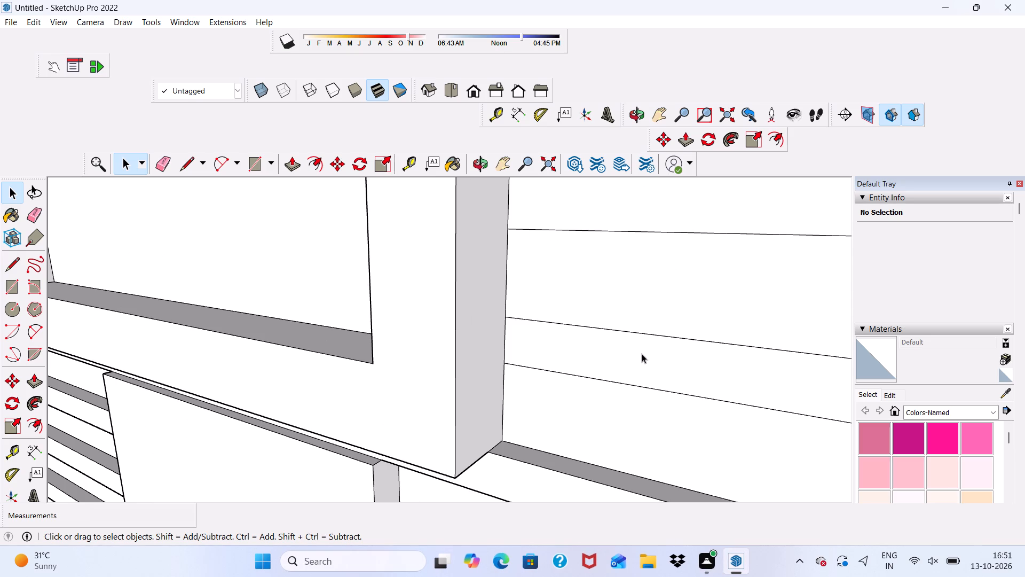
pyautogui.scroll(-6, 630, 397)
pyautogui.click(633, 375)
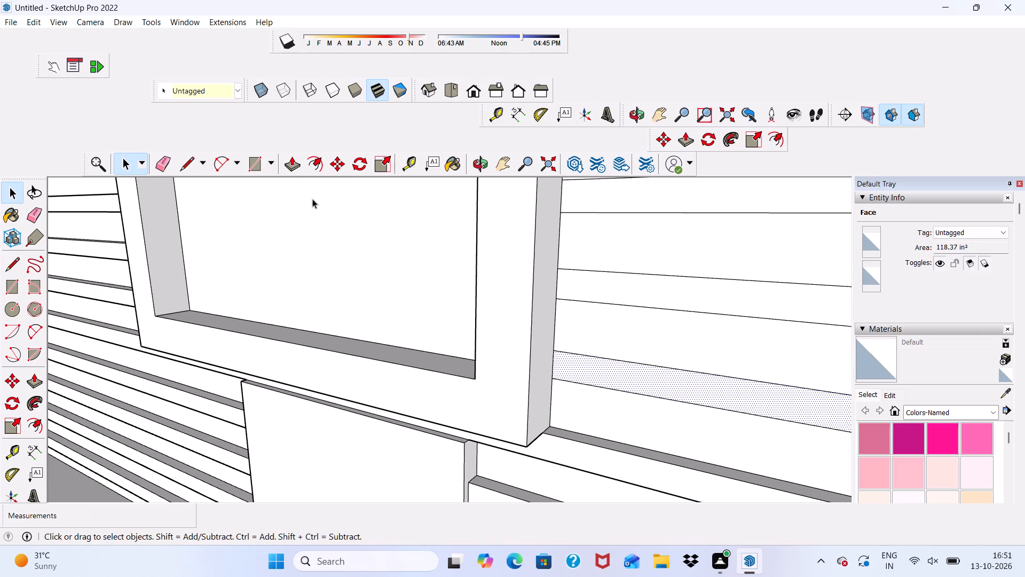
pyautogui.click(291, 169)
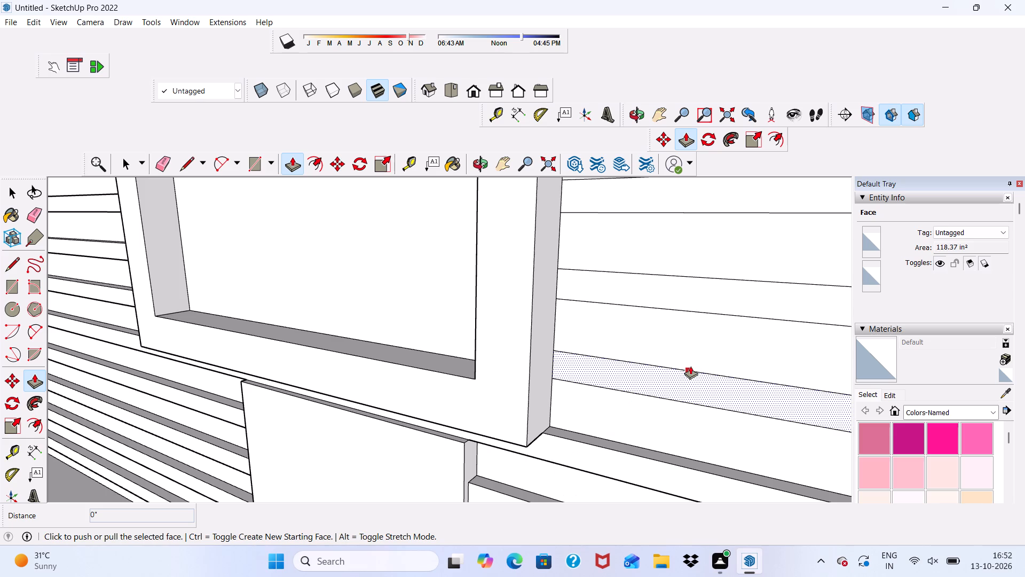
pyautogui.click(663, 381)
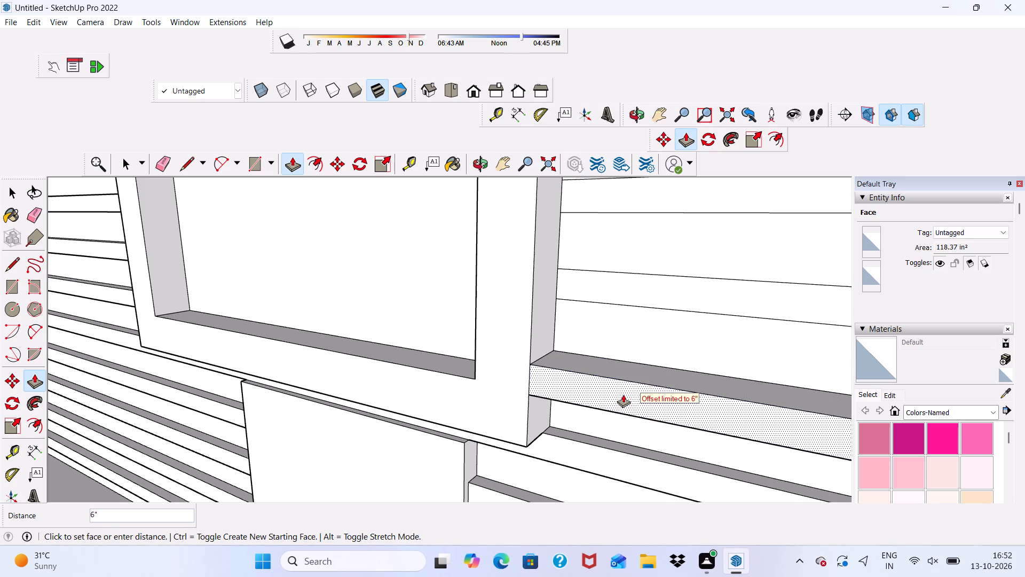
pyautogui.press('2')
pyautogui.hotkey('shift', '"')
pyautogui.press('Return')
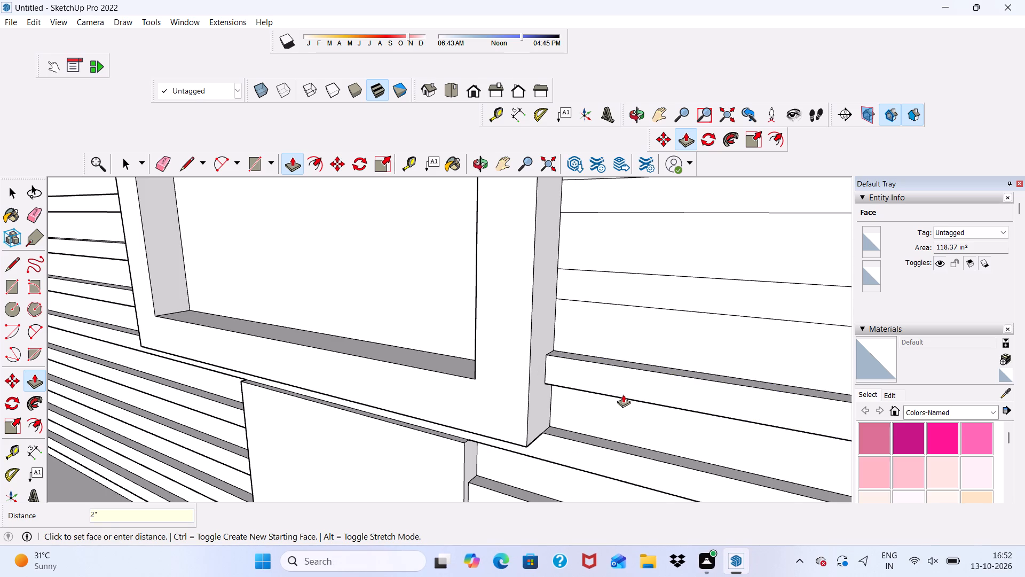
pyautogui.scroll(-7, 605, 393)
pyautogui.scroll(8, 595, 304)
pyautogui.click(626, 324)
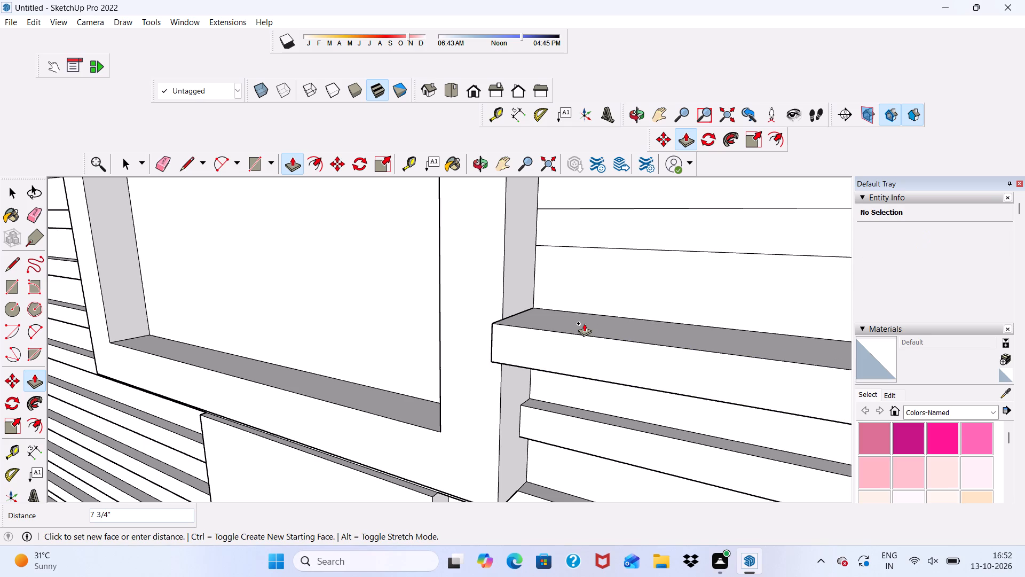
pyautogui.write('2"')
pyautogui.press('Return')
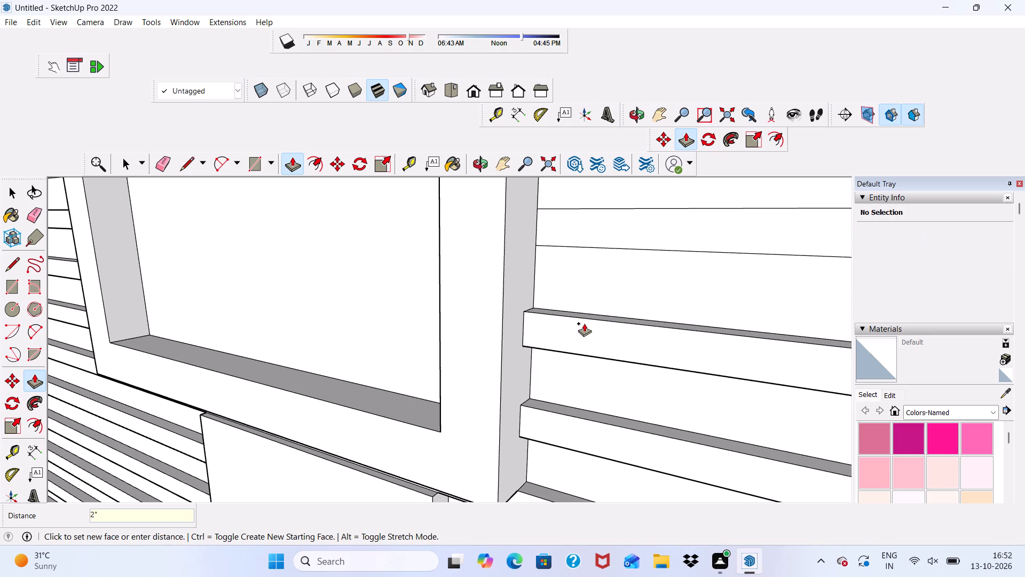
# Extrude the upper two short strips beside the ground-floor window frame, on the side away from the triangular panel, by 2" each.
pyautogui.click(596, 230)
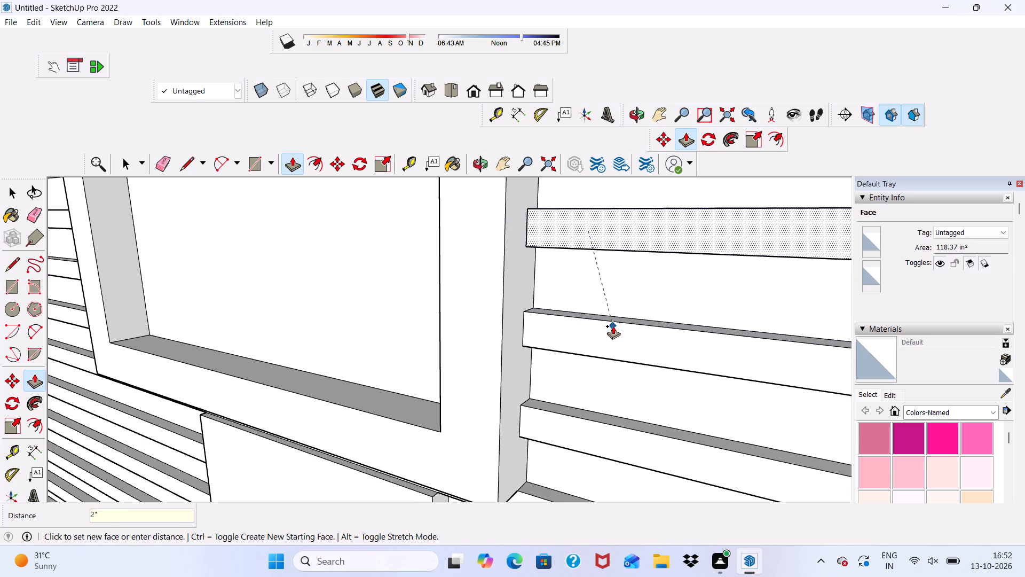
pyautogui.click(613, 326)
pyautogui.scroll(-7, 523, 326)
pyautogui.scroll(-7, 479, 322)
pyautogui.scroll(9, 556, 268)
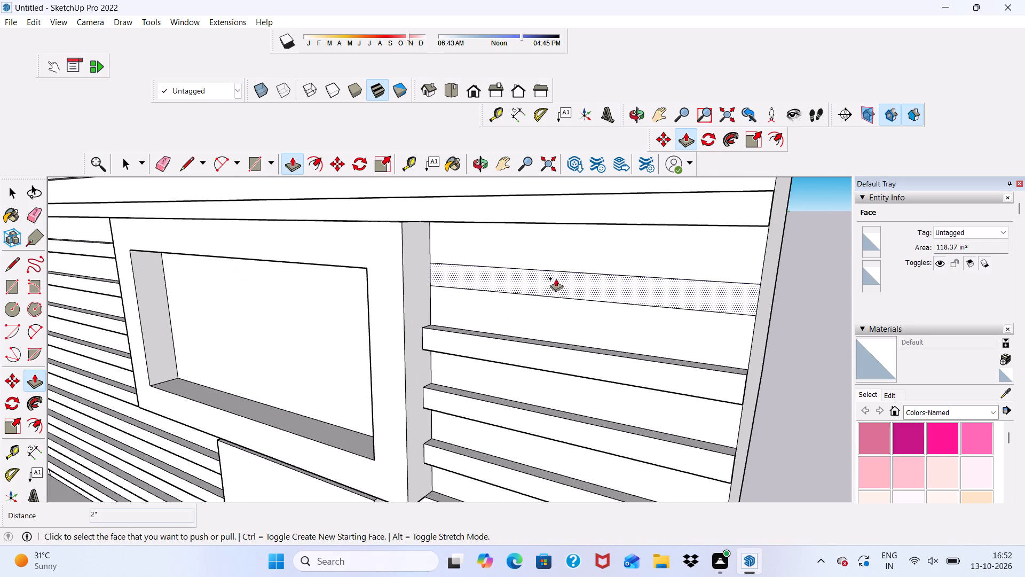
pyautogui.click(556, 286)
pyautogui.click(558, 350)
pyautogui.scroll(-6, 561, 306)
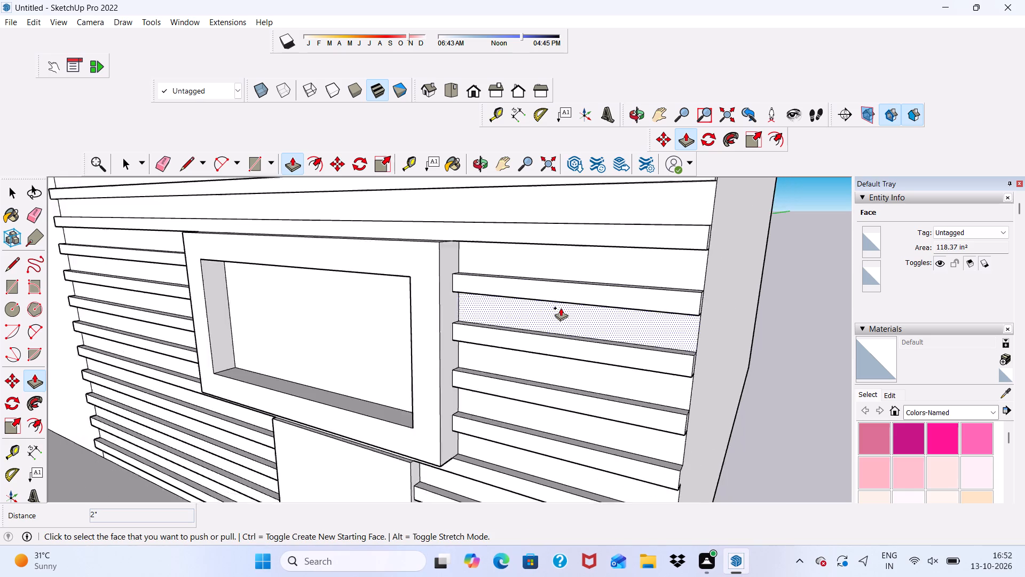
# Examine the strips around the ground-floor window and raised panel from several angles.
pyautogui.scroll(-8, 561, 308)
pyautogui.moveTo(553, 319); pyautogui.dragTo(673, 293, button='middle')
pyautogui.scroll(3, 451, 367)
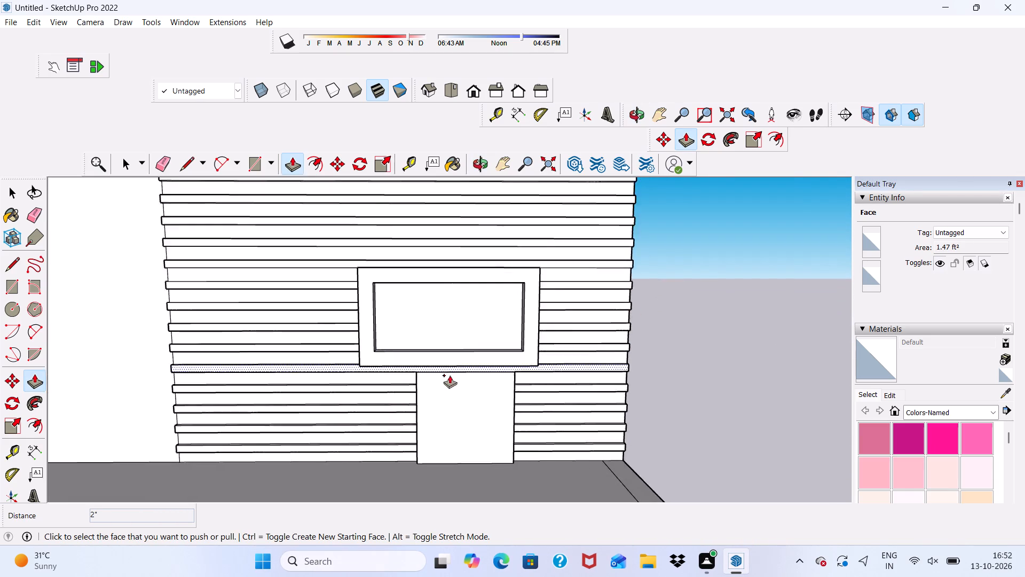
pyautogui.scroll(4, 450, 375)
pyautogui.scroll(-7, 440, 385)
pyautogui.moveTo(452, 378); pyautogui.dragTo(400, 326, button='middle')
pyautogui.scroll(2, 404, 333)
pyautogui.scroll(-7, 427, 370)
pyautogui.moveTo(502, 425); pyautogui.dragTo(655, 402, button='middle')
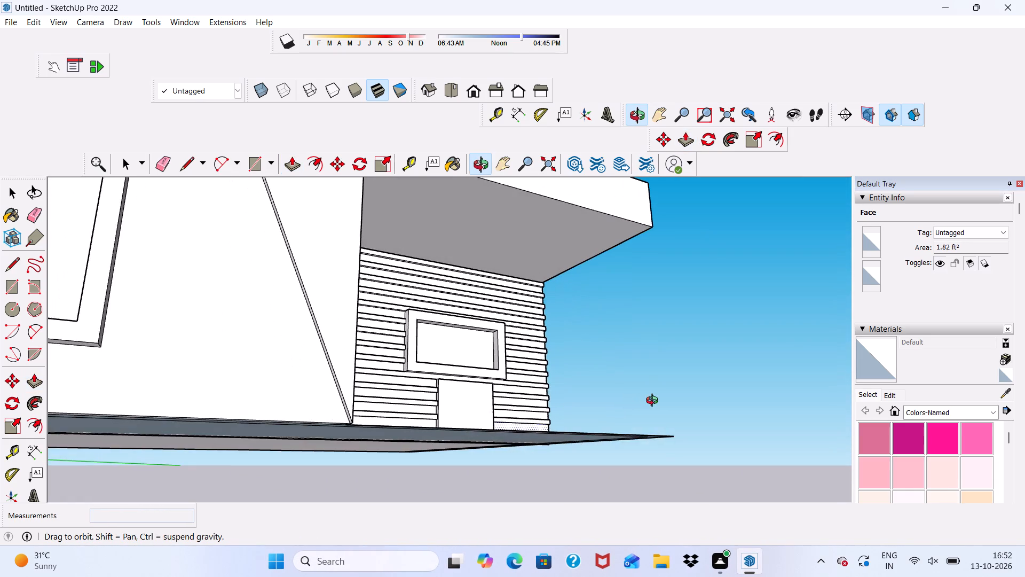
pyautogui.moveTo(655, 402); pyautogui.dragTo(659, 404, button='middle')
pyautogui.press('space')
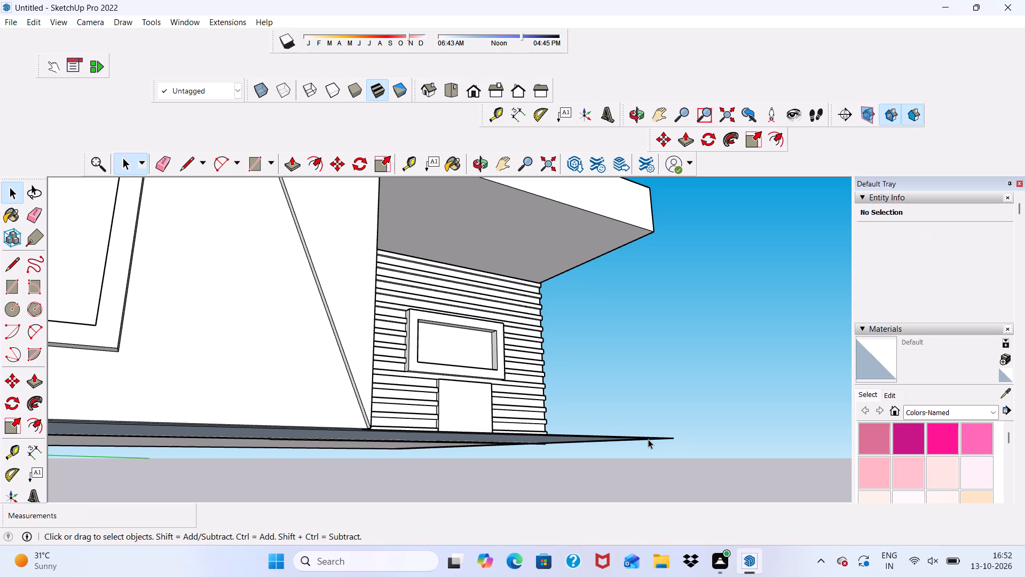
pyautogui.press('space')
# Draw a thin horizontal rectangle about 13/16" by 3' 4 3/4" across the raised ground-floor panel, just below its top edge.
pyautogui.scroll(4, 495, 376)
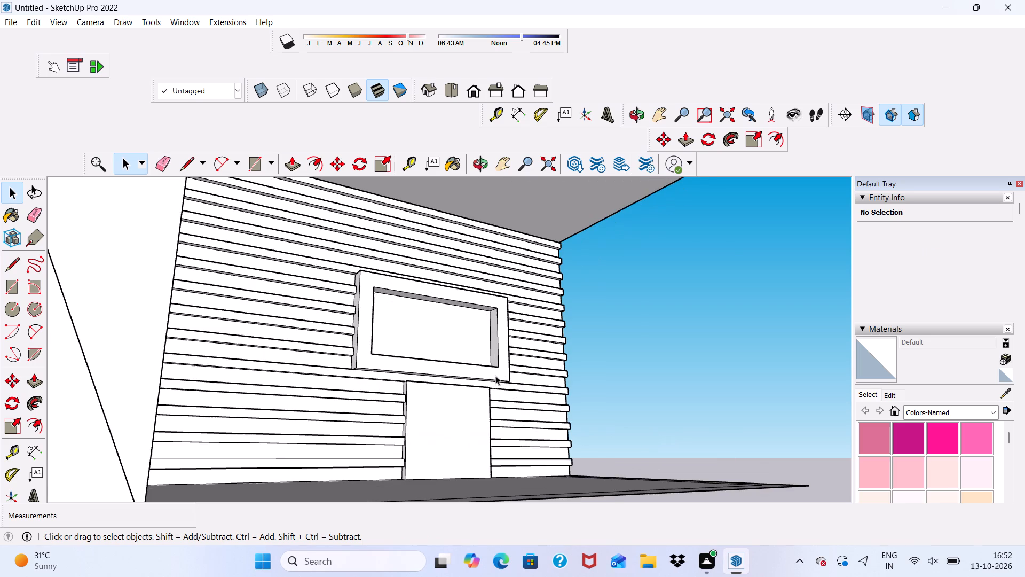
pyautogui.scroll(7, 460, 407)
pyautogui.scroll(-5, 441, 417)
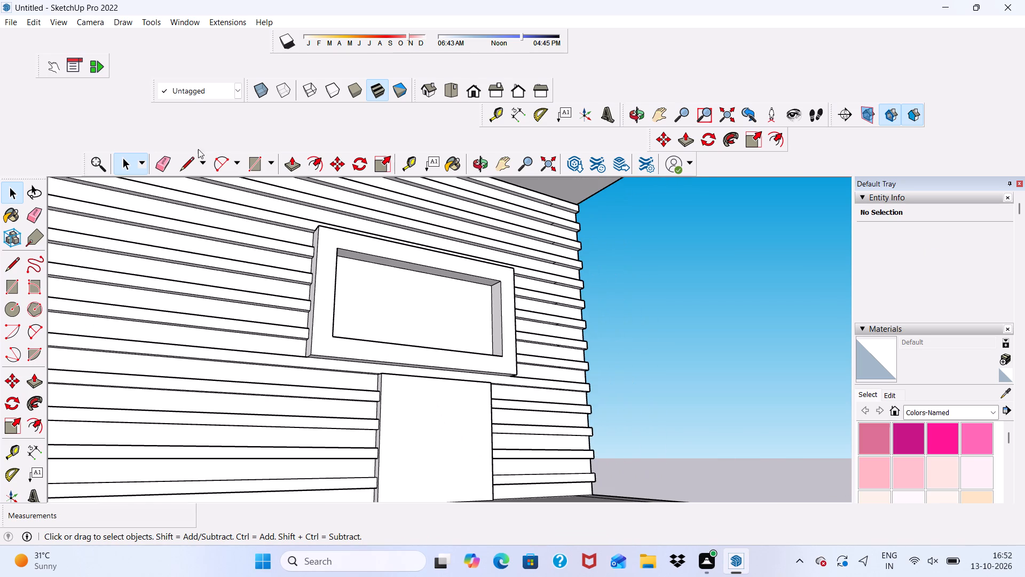
pyautogui.click(255, 162)
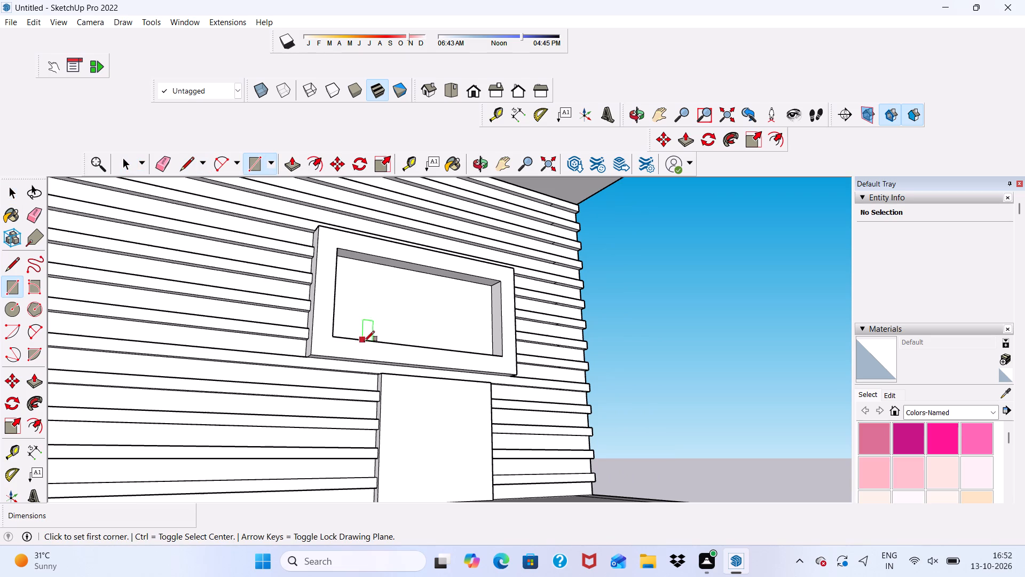
pyautogui.scroll(4, 379, 412)
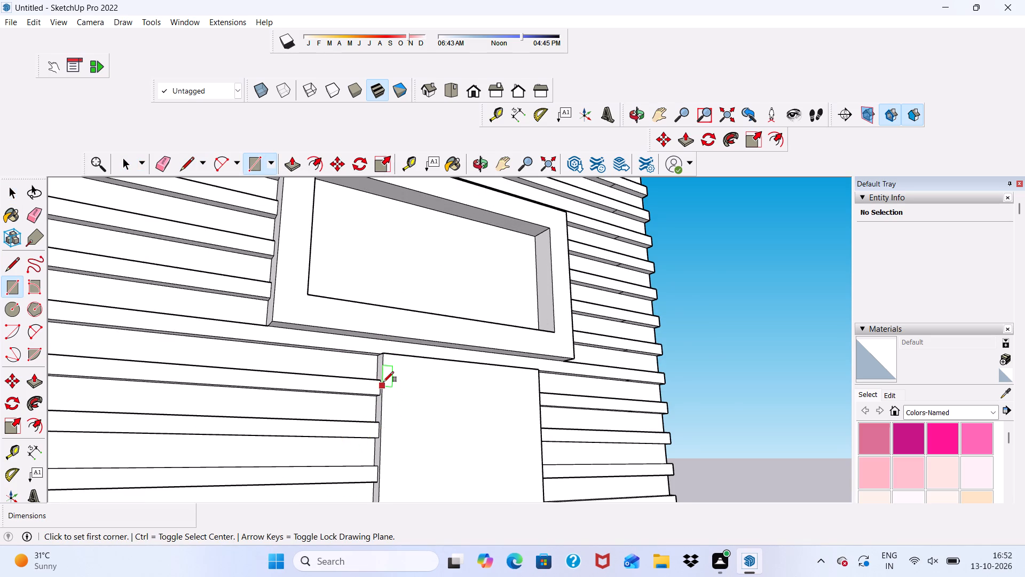
pyautogui.scroll(3, 383, 380)
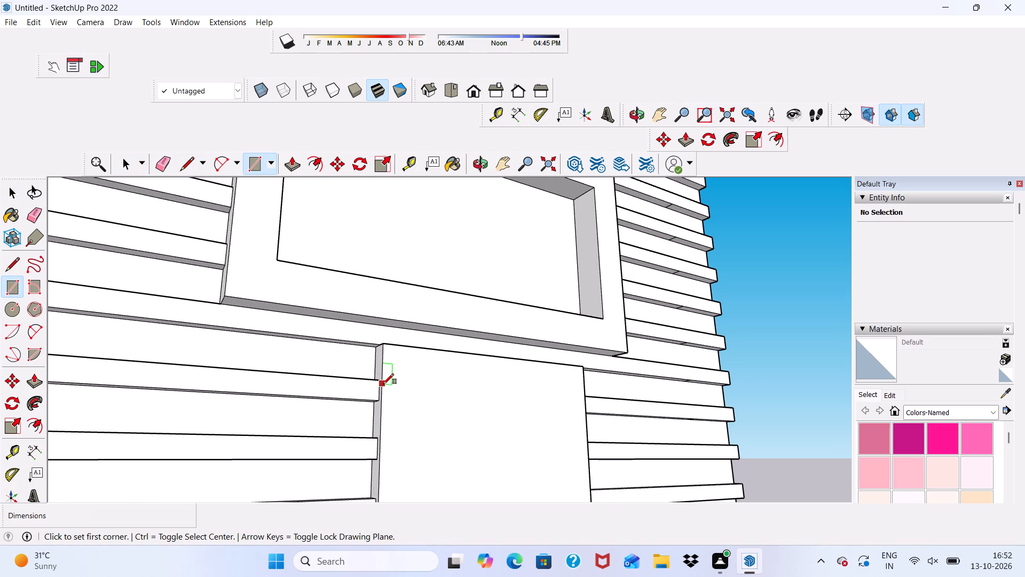
pyautogui.click(383, 384)
pyautogui.scroll(-5, 515, 401)
pyautogui.scroll(7, 566, 417)
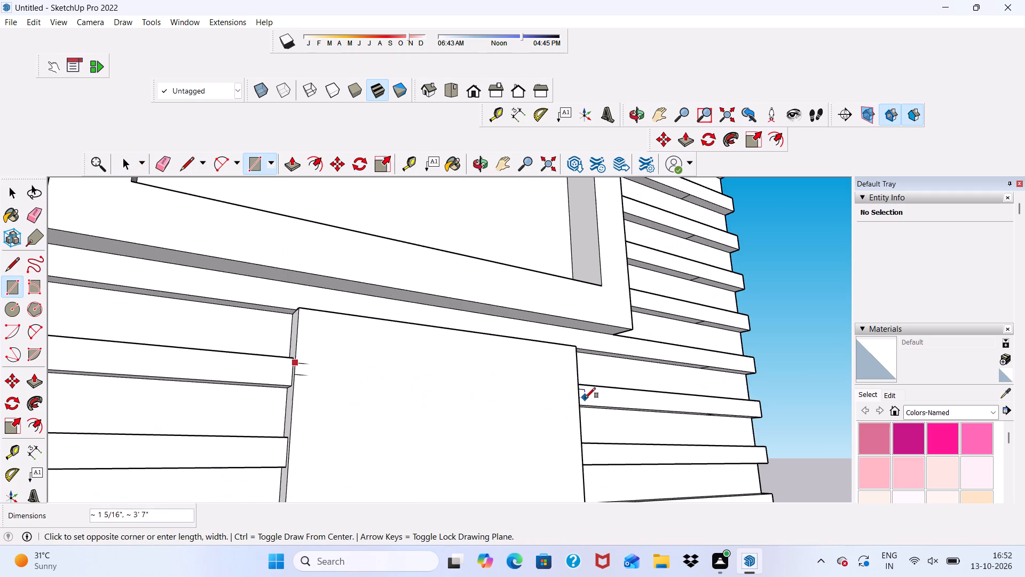
pyautogui.scroll(5, 582, 395)
pyautogui.click(580, 392)
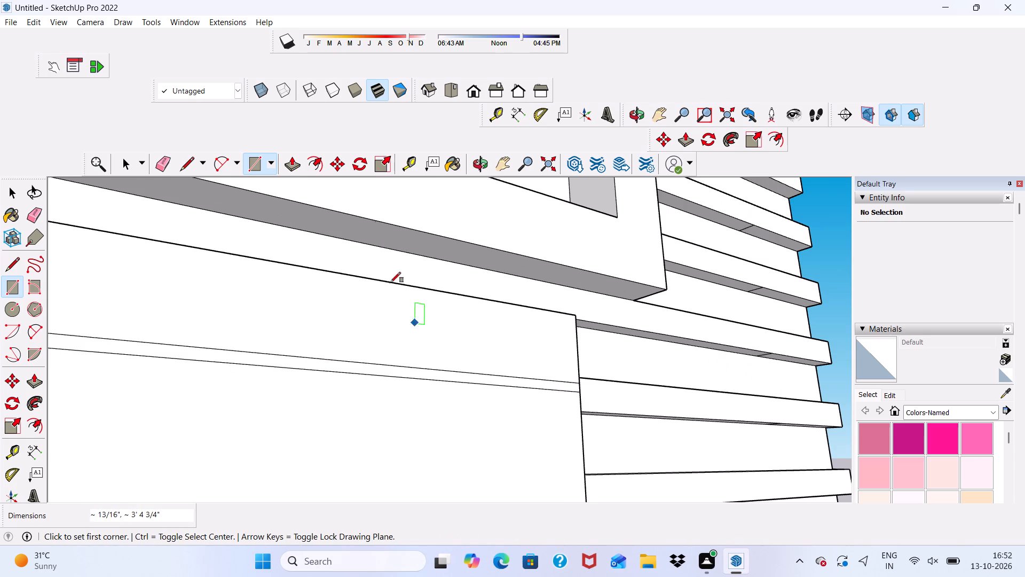
pyautogui.scroll(-11, 373, 248)
pyautogui.press('space')
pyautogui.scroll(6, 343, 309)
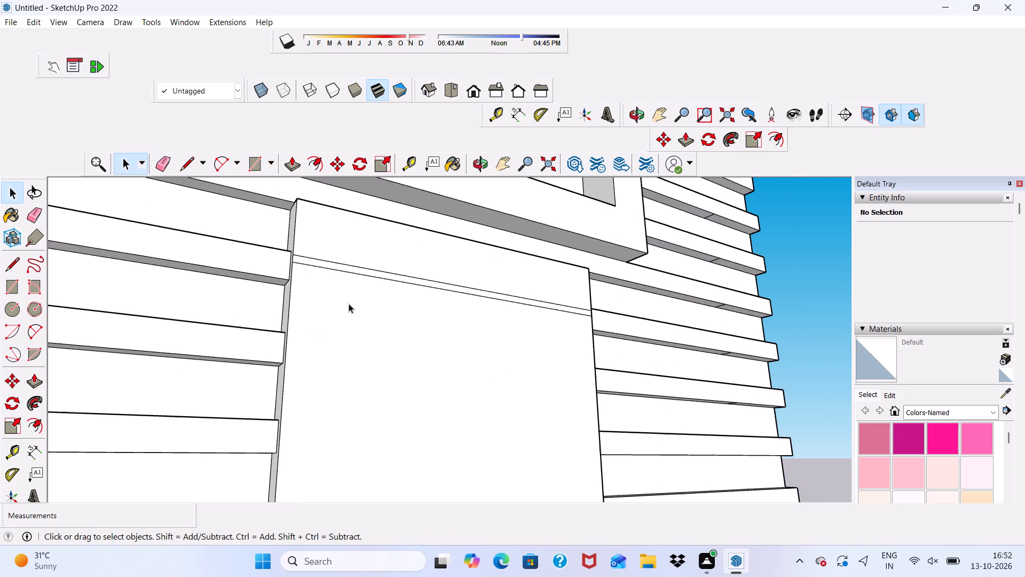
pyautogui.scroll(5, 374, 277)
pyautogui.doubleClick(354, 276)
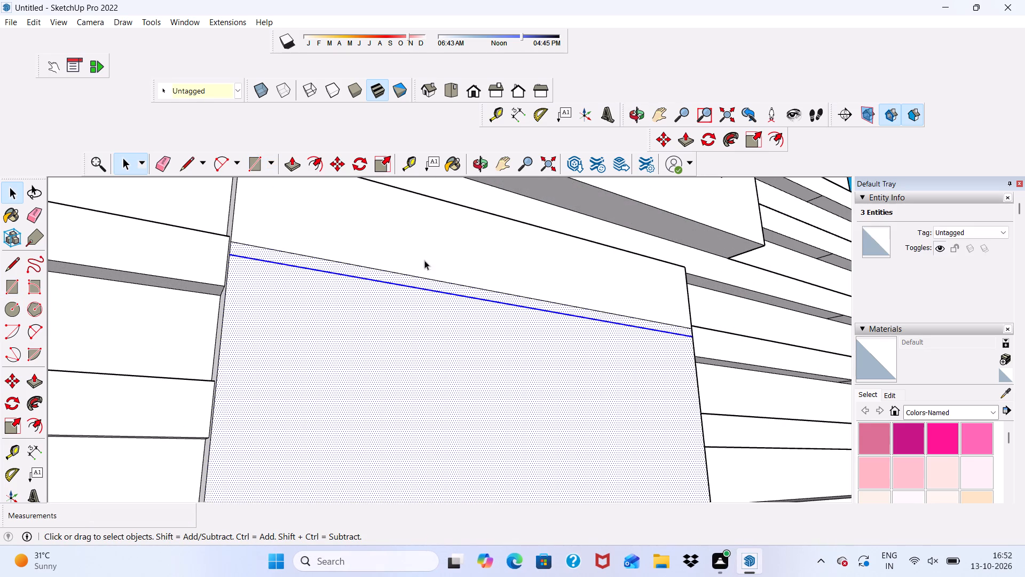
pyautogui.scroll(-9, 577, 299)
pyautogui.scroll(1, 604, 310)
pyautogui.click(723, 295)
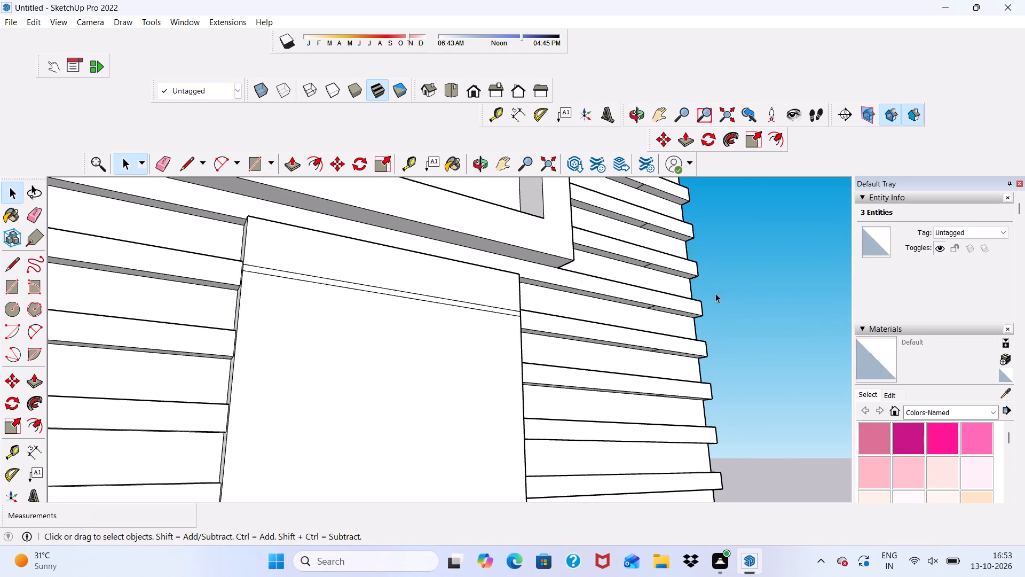
# Copy the thin horizontal strip straight down the raised ground-floor panel by about 6 7/8".
pyautogui.scroll(11, 488, 282)
pyautogui.doubleClick(428, 339)
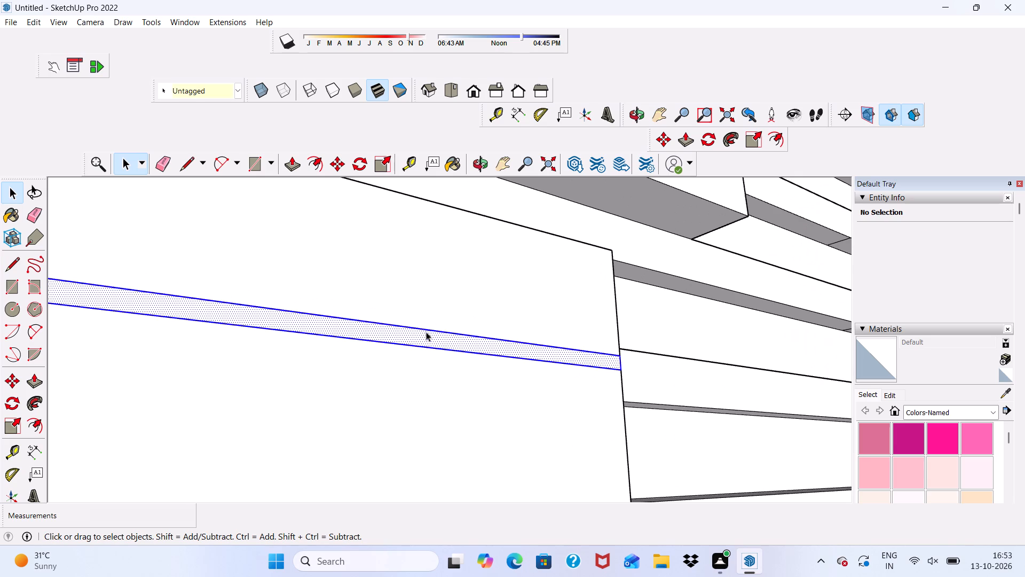
pyautogui.click(336, 162)
pyautogui.click(342, 327)
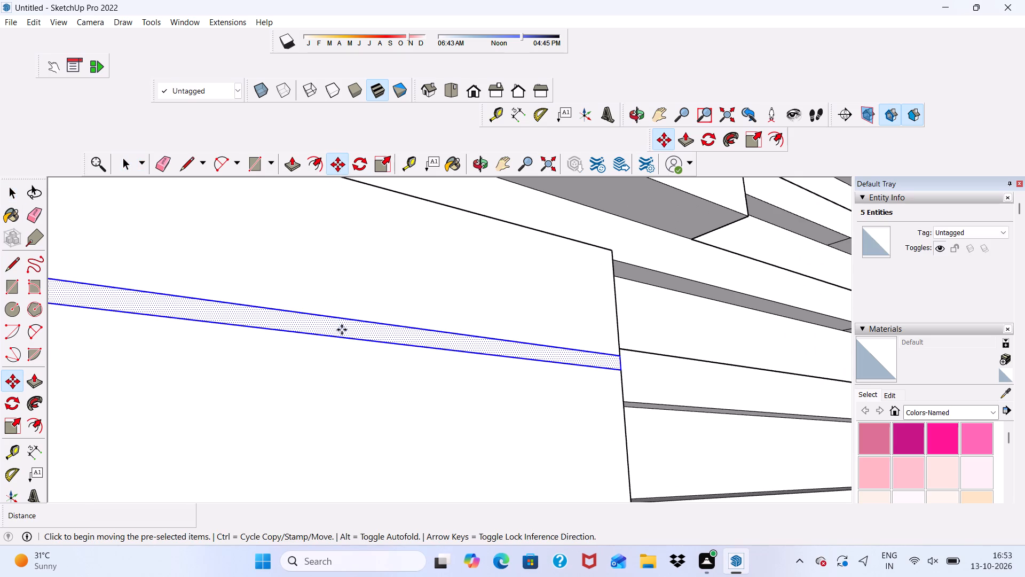
pyautogui.scroll(-5, 337, 346)
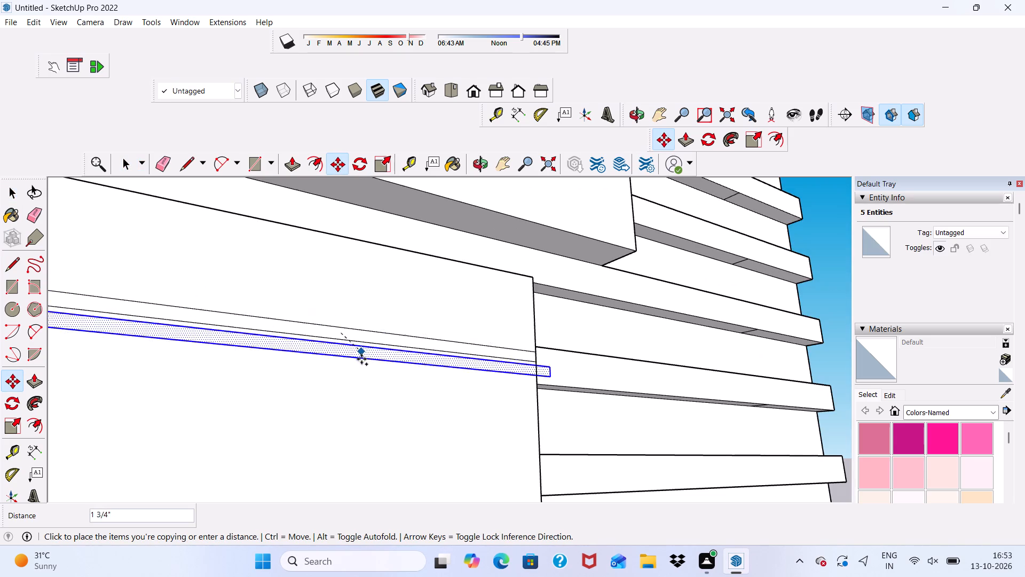
pyautogui.scroll(-7, 352, 337)
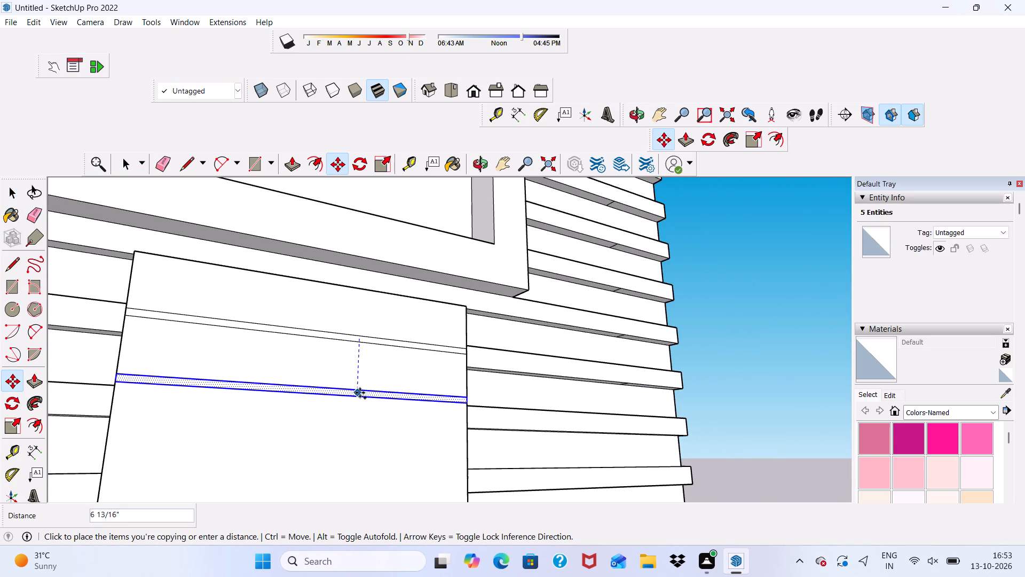
pyautogui.click(362, 393)
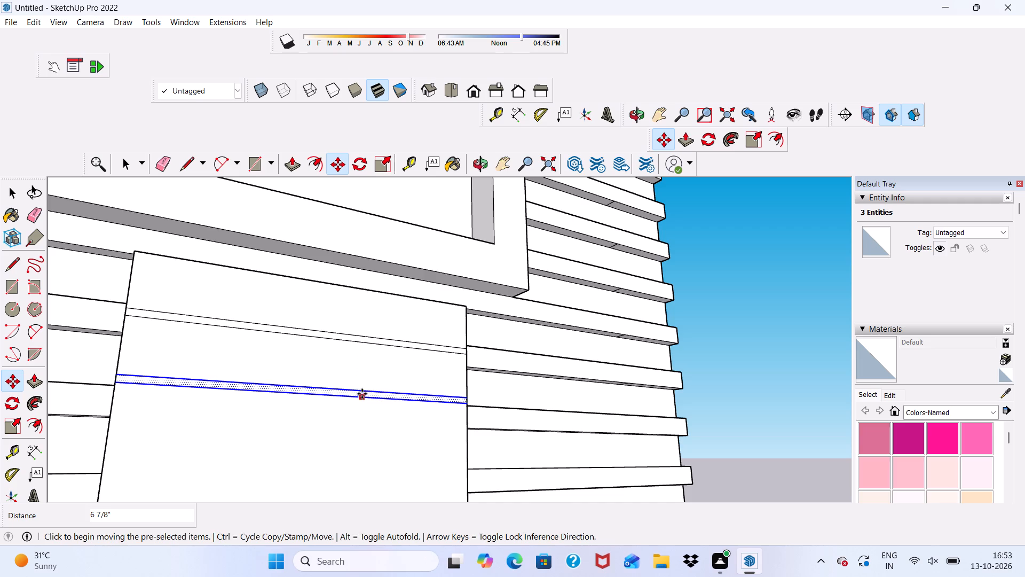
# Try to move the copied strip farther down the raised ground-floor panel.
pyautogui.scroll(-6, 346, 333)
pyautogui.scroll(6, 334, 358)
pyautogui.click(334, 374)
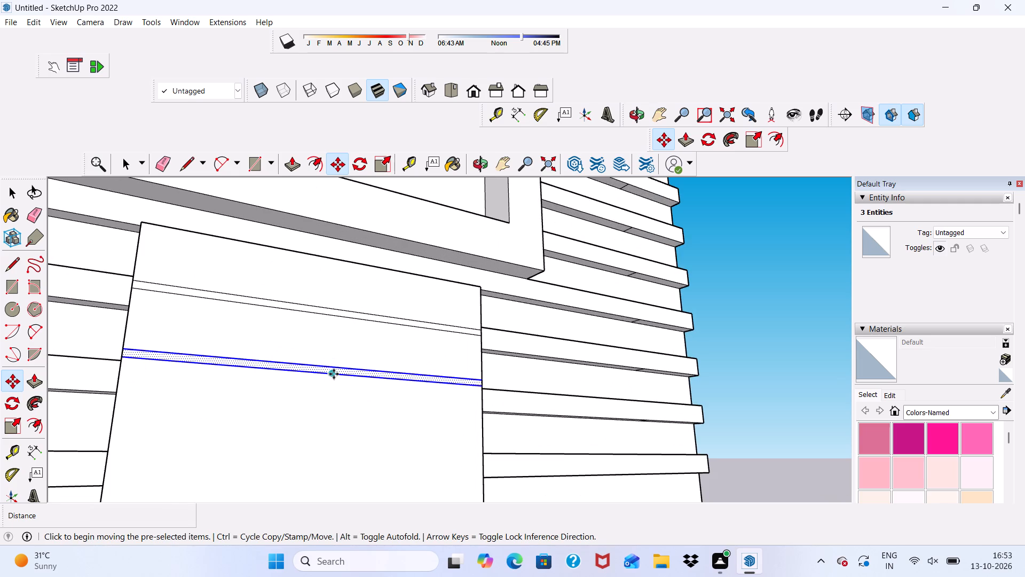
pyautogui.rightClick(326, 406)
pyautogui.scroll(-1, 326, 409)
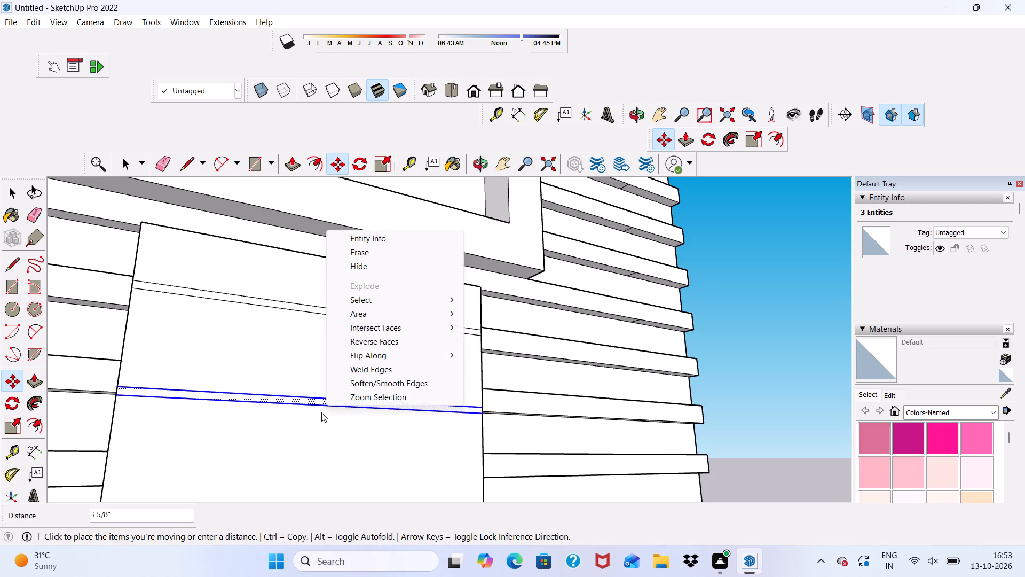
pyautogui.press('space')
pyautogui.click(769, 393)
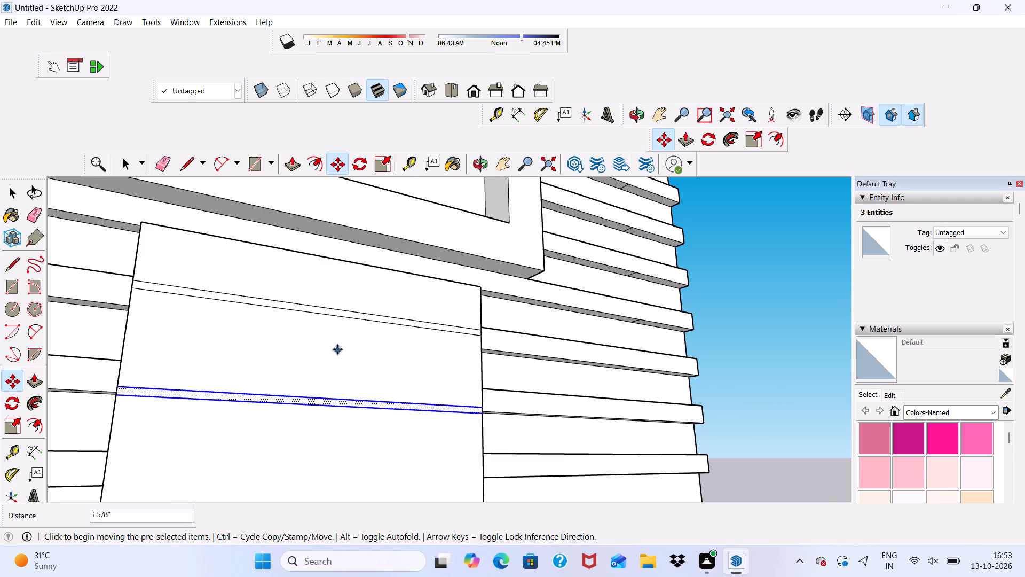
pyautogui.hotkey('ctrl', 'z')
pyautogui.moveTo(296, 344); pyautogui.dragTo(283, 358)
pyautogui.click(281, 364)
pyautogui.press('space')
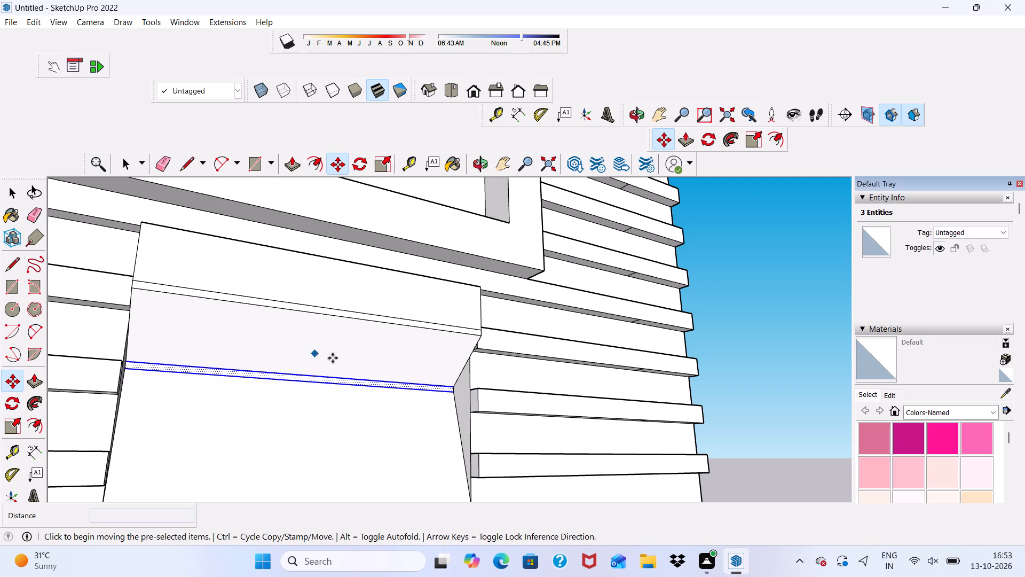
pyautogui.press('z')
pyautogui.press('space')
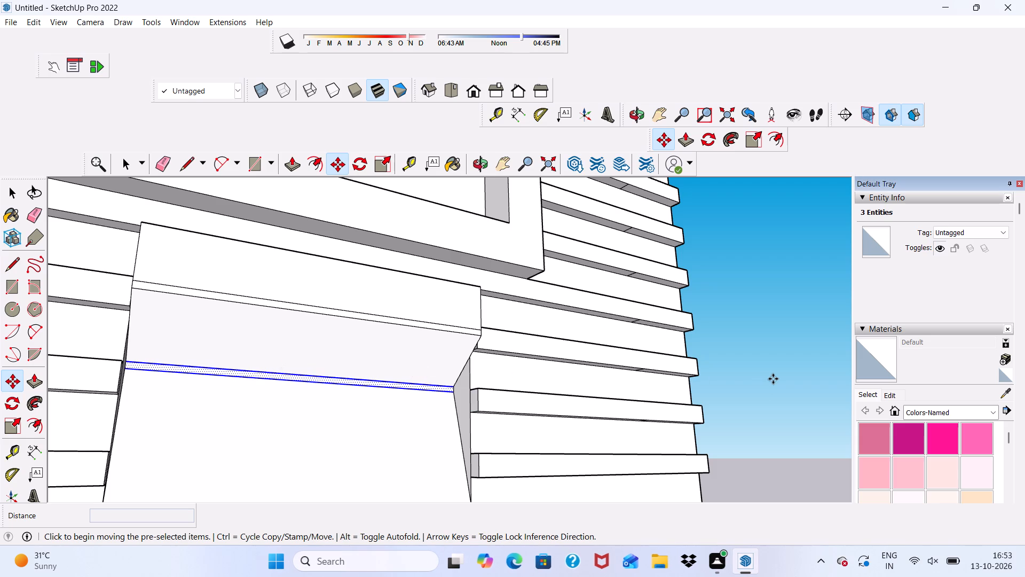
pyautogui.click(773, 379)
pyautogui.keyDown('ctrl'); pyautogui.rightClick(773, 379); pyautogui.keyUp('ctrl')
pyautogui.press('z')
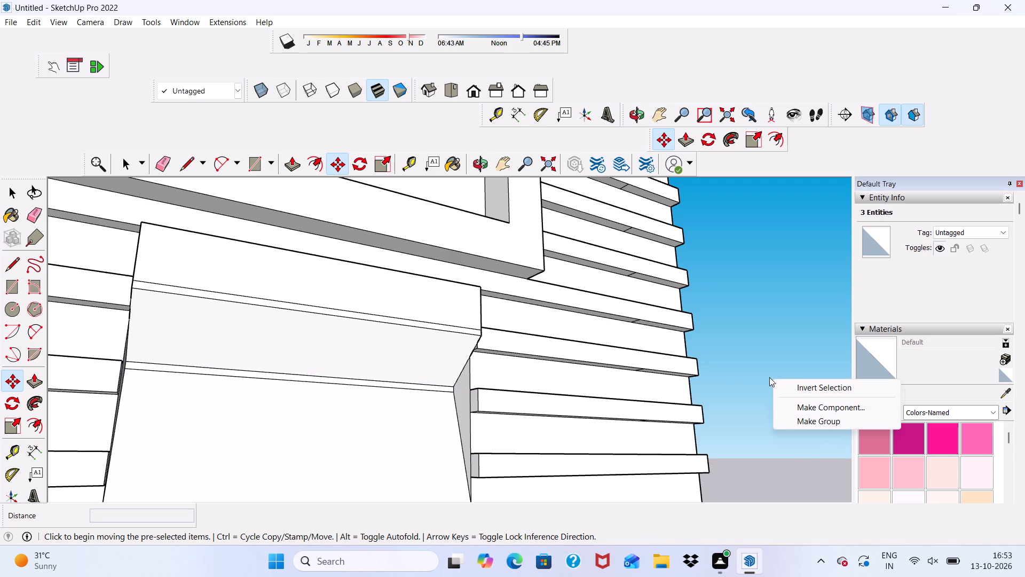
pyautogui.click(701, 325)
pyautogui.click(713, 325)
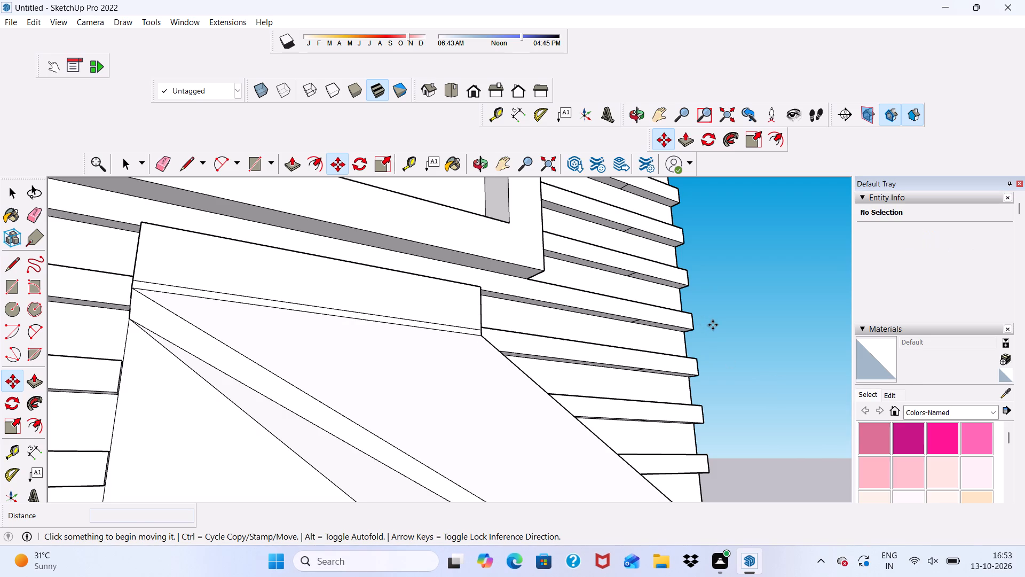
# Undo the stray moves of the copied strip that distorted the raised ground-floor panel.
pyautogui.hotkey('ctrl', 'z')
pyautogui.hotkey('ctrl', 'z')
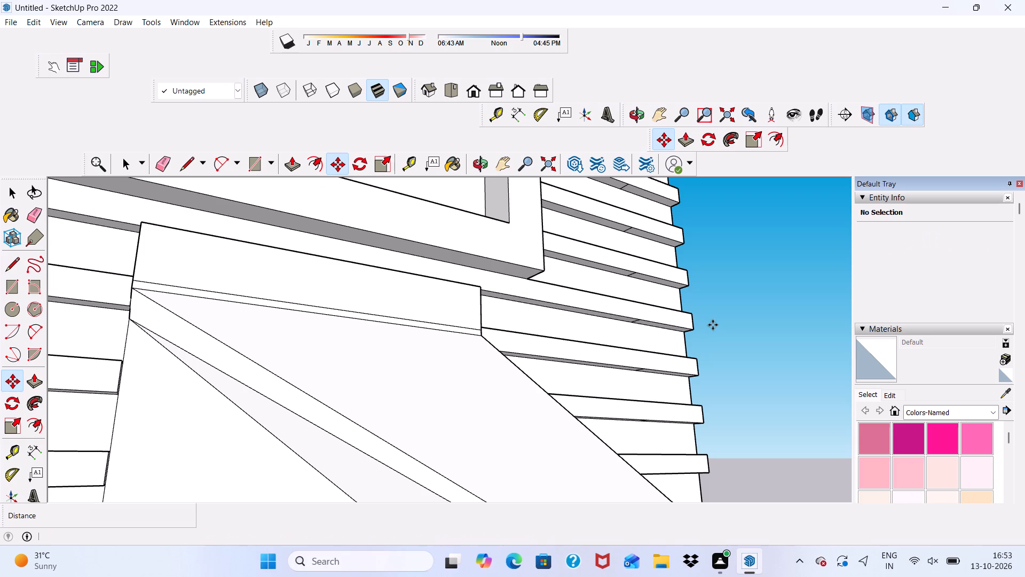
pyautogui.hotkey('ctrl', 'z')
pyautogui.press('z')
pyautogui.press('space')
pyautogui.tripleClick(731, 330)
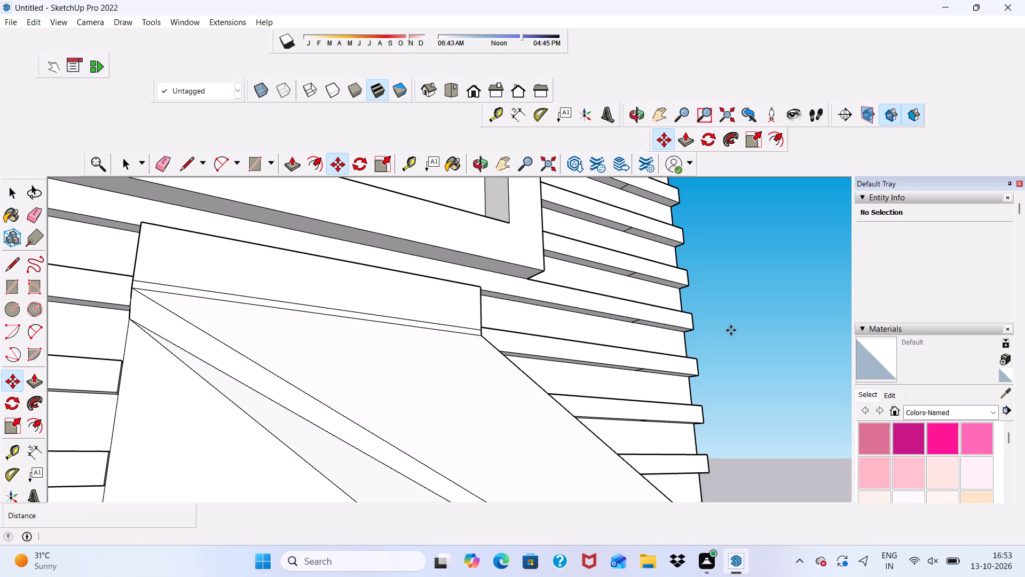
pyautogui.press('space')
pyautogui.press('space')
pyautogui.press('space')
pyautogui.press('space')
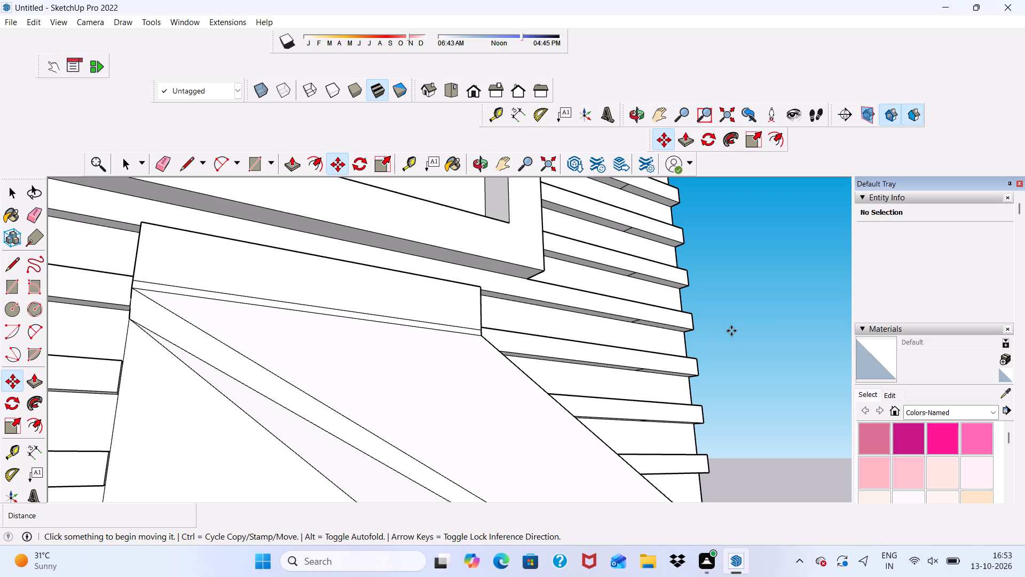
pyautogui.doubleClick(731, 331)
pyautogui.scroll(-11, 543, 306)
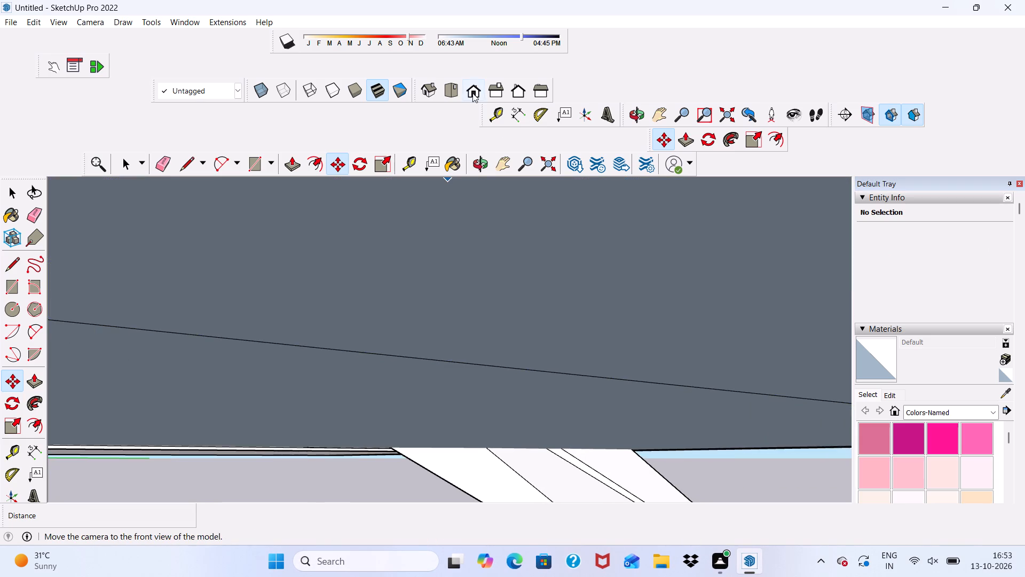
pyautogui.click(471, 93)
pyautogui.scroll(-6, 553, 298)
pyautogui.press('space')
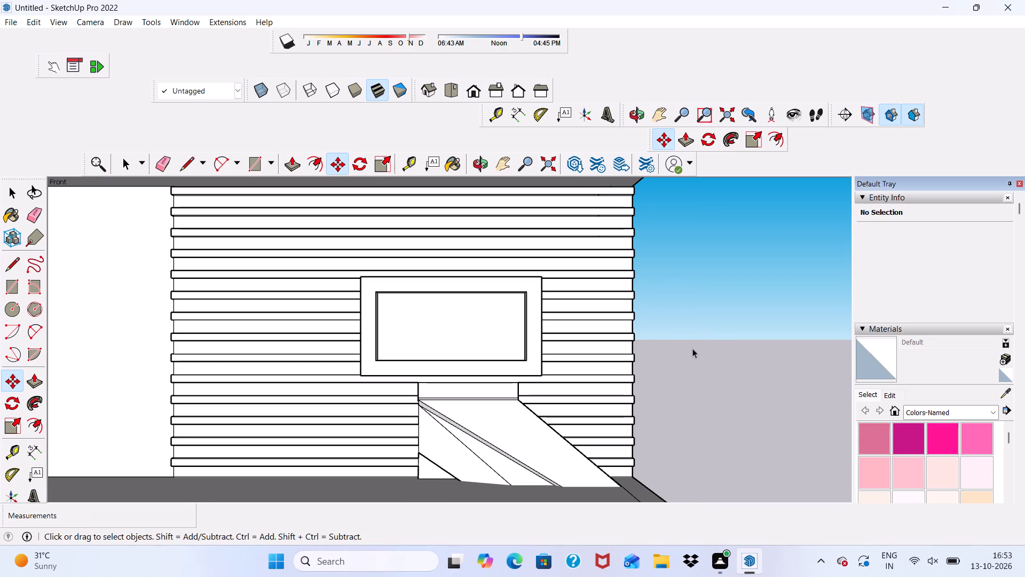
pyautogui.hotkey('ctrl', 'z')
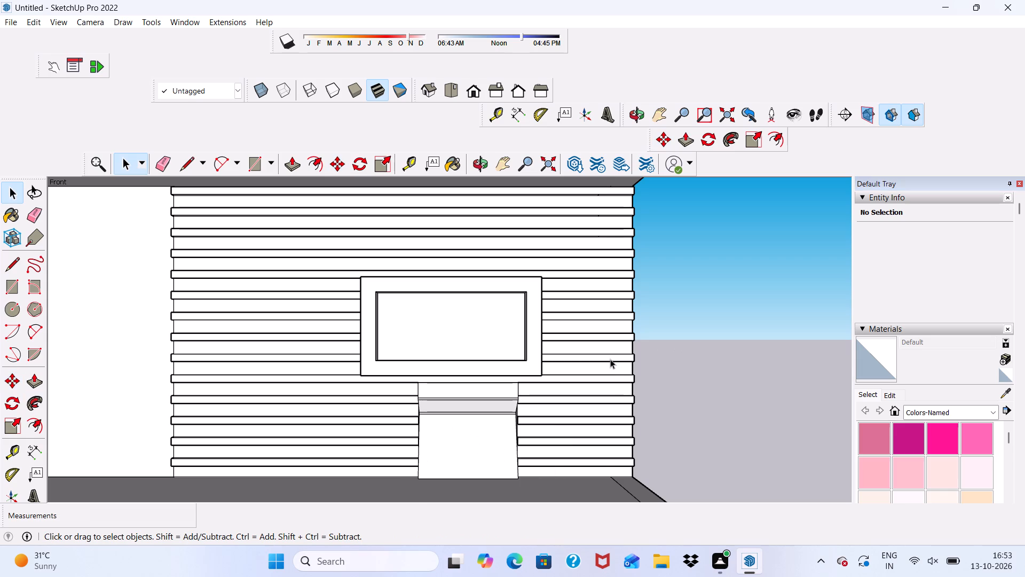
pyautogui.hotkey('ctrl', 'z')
# Copy the second thin strip straight down the raised ground-floor panel by about 9 5/8".
pyautogui.scroll(5, 478, 412)
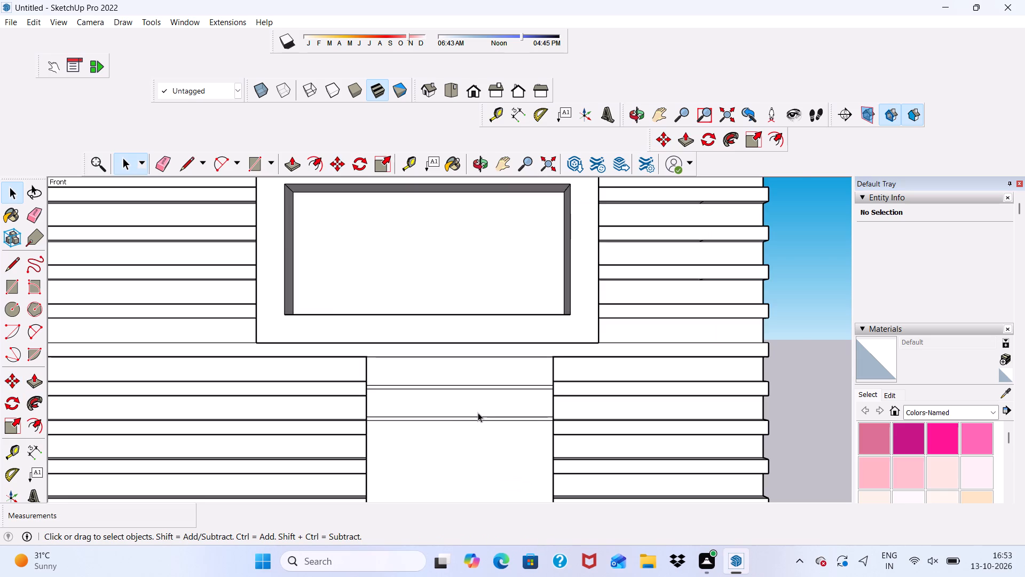
pyautogui.scroll(2, 478, 412)
pyautogui.moveTo(464, 423); pyautogui.dragTo(404, 382, button='middle')
pyautogui.click(464, 423)
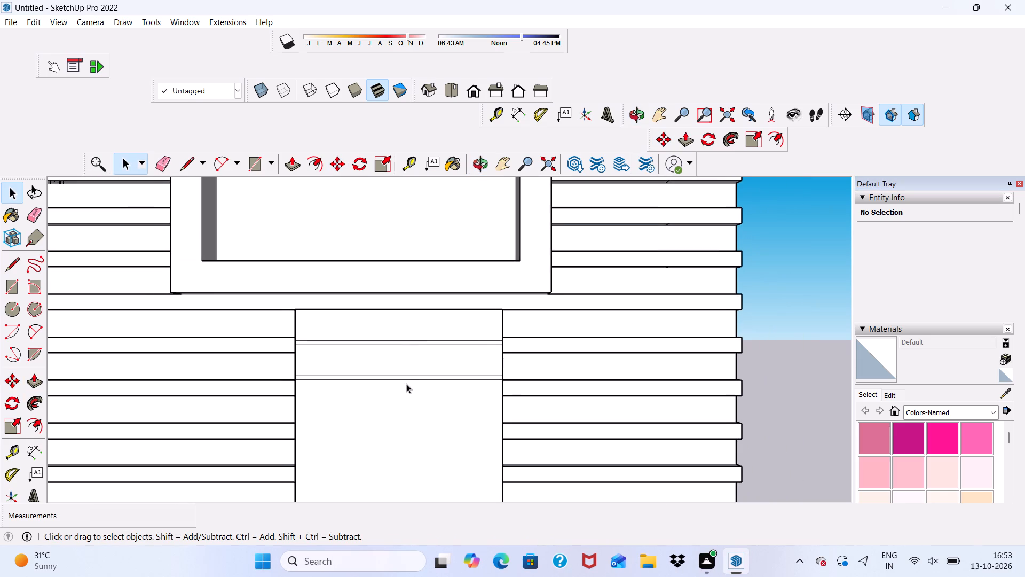
pyautogui.scroll(-1, 397, 375)
pyautogui.middleClick(415, 373)
pyautogui.scroll(2, 411, 376)
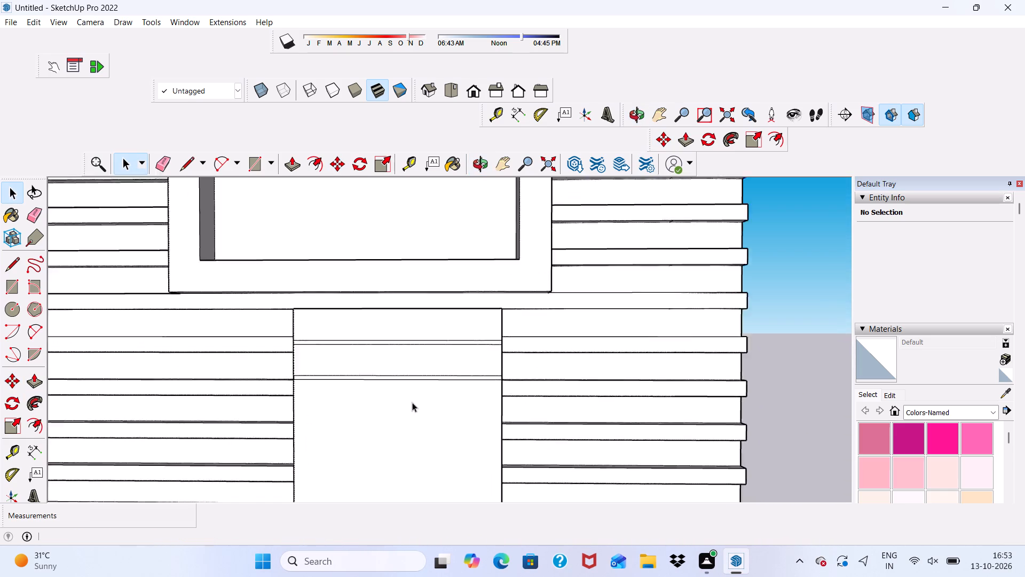
pyautogui.scroll(5, 412, 402)
pyautogui.scroll(3, 428, 346)
pyautogui.doubleClick(409, 367)
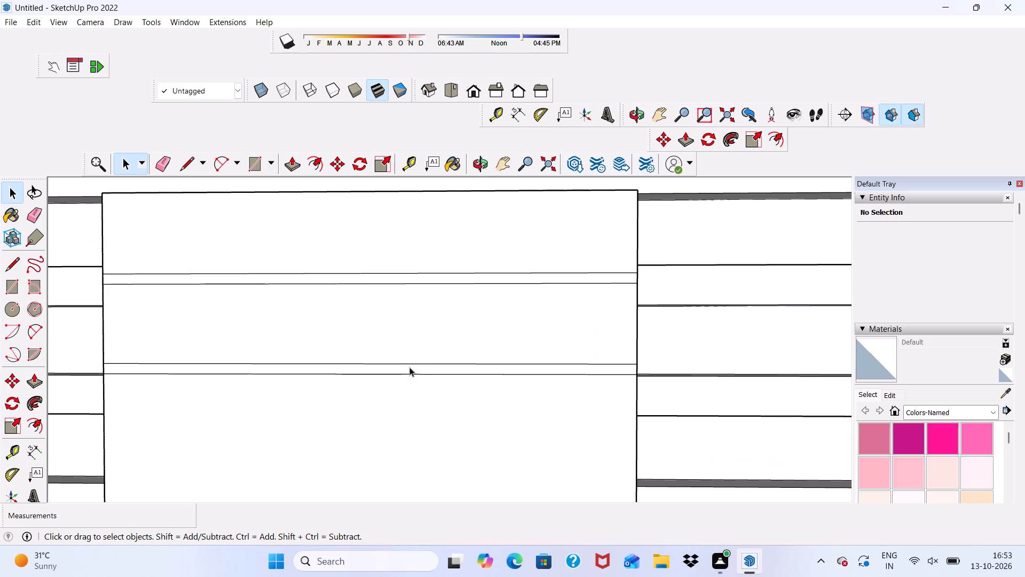
pyautogui.click(338, 161)
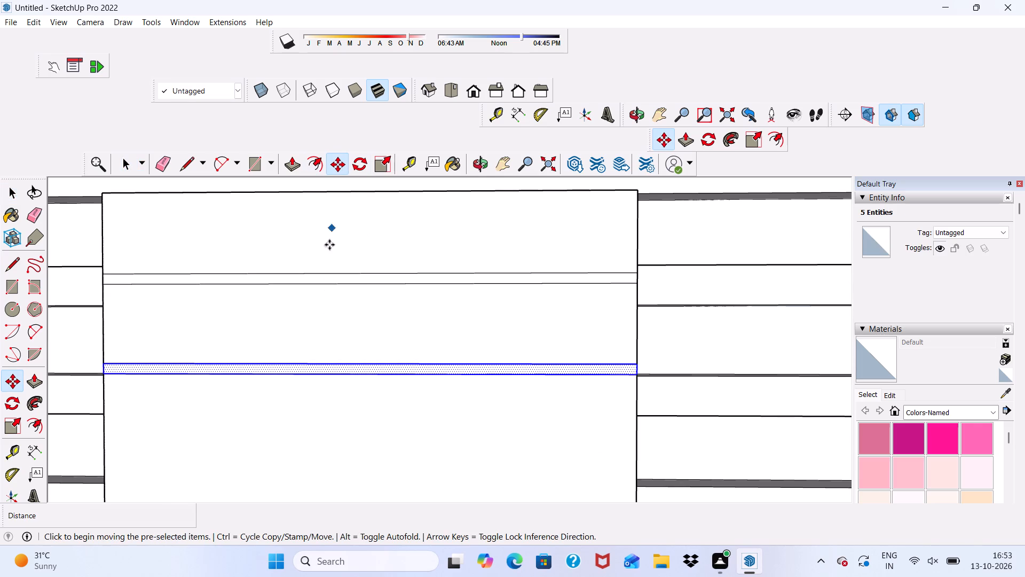
pyautogui.click(326, 372)
pyautogui.scroll(-6, 326, 393)
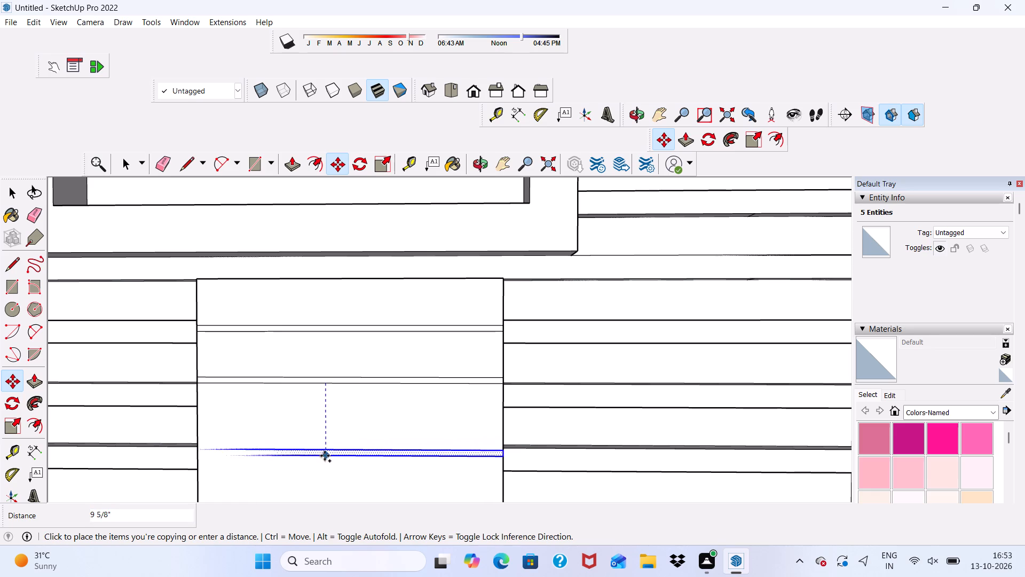
pyautogui.click(331, 457)
# Multiply the last strip copy by 2 to make two equally spaced copies down the panel.
pyautogui.scroll(-4, 458, 340)
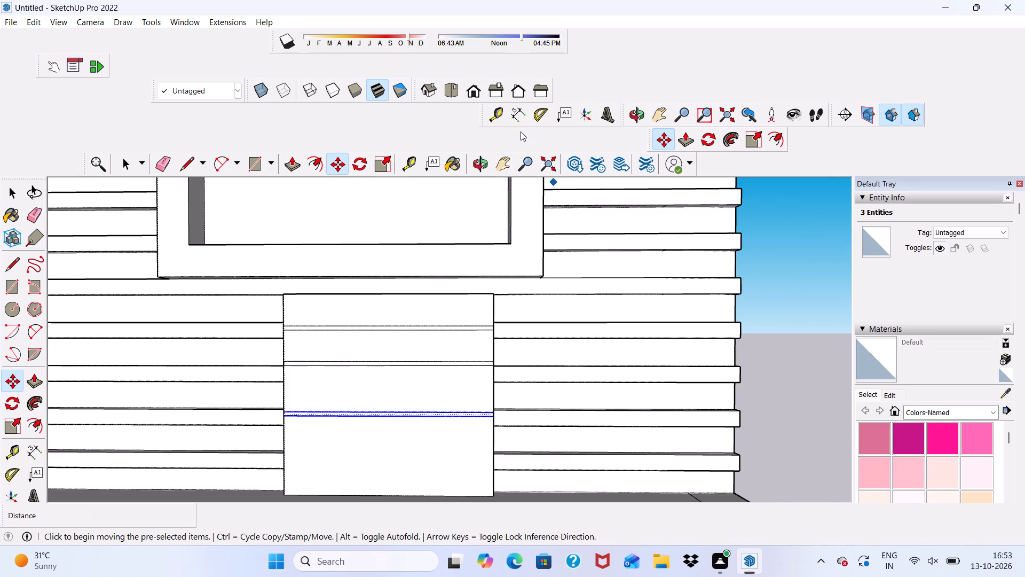
pyautogui.hotkey('shift', '*')
pyautogui.press('2')
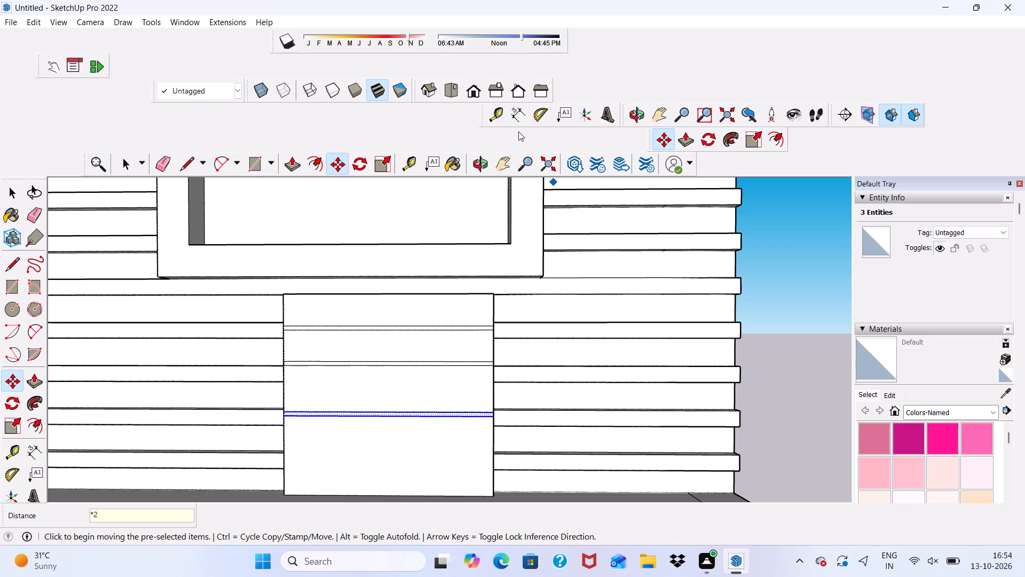
pyautogui.press('Return')
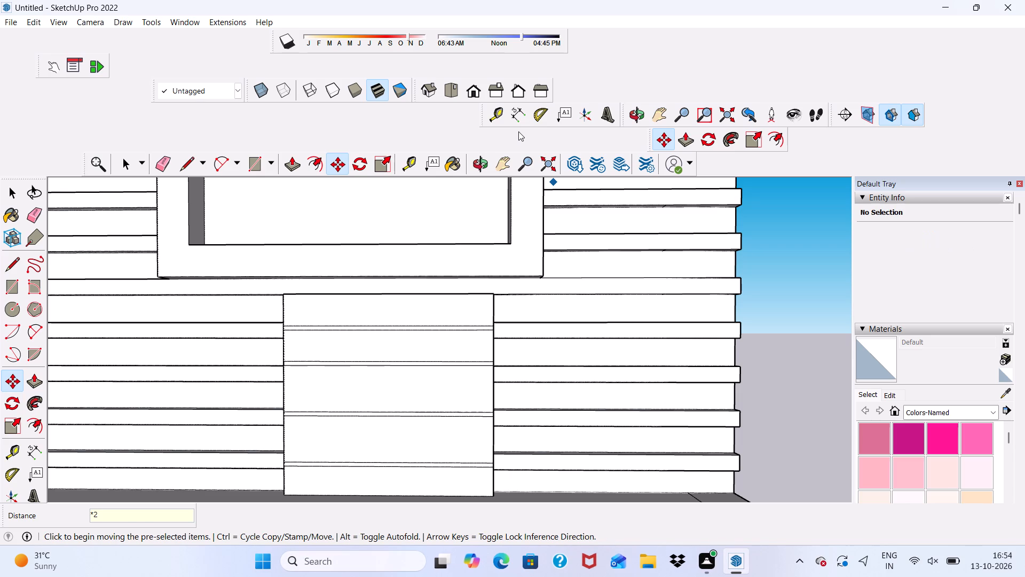
# Examine the strip layout on the raised ground-floor panel from several angles and distances.
pyautogui.scroll(-6, 577, 235)
pyautogui.scroll(-7, 492, 221)
pyautogui.moveTo(504, 267); pyautogui.dragTo(502, 209, button='middle')
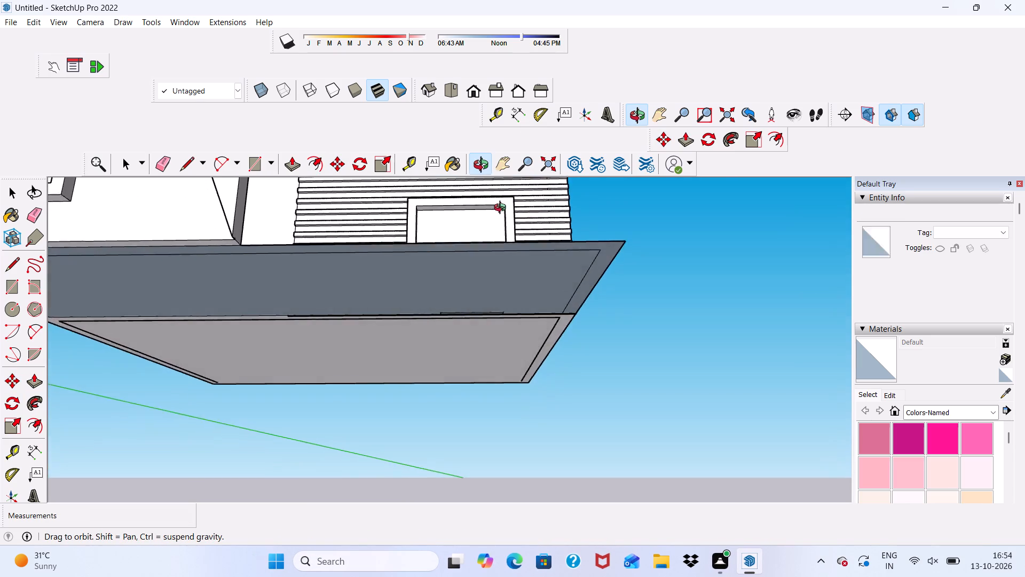
pyautogui.moveTo(502, 209); pyautogui.dragTo(490, 308, button='middle')
pyautogui.scroll(8, 492, 297)
pyautogui.scroll(-7, 492, 314)
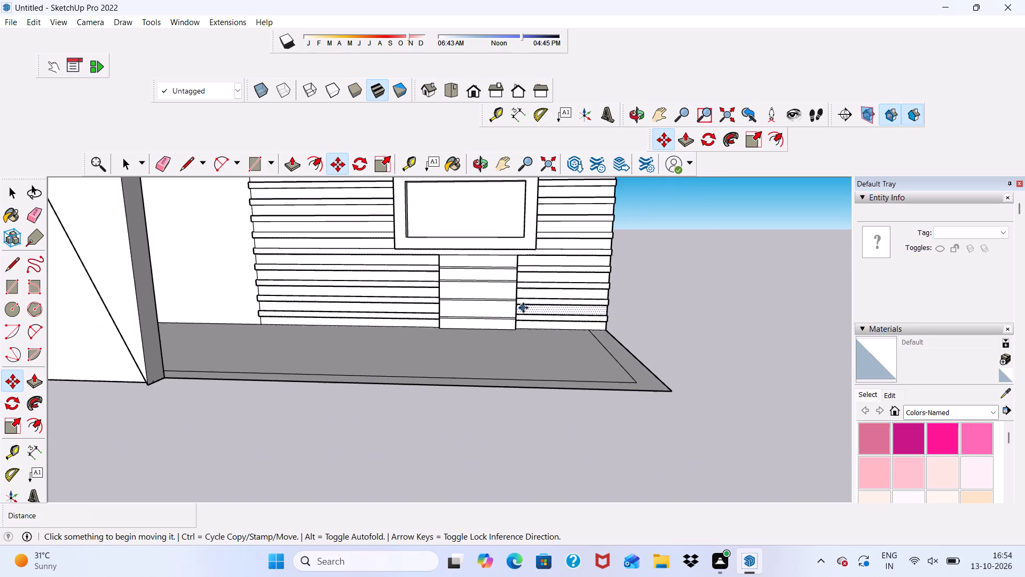
pyautogui.scroll(2, 590, 292)
pyautogui.press('space')
pyautogui.scroll(1, 631, 298)
pyautogui.click(642, 294)
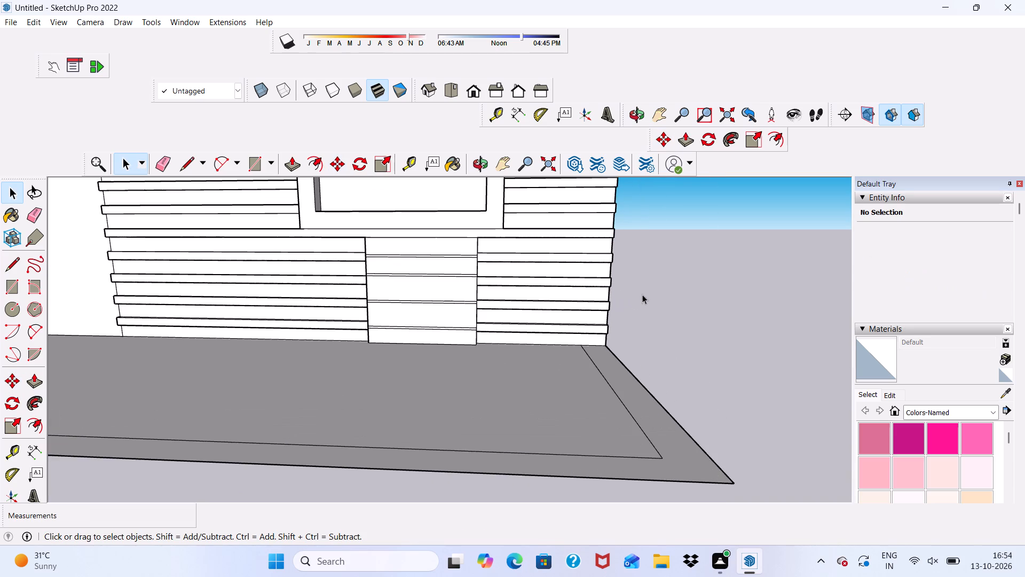
pyautogui.scroll(-6, 516, 280)
pyautogui.scroll(-1, 470, 287)
pyautogui.scroll(12, 456, 272)
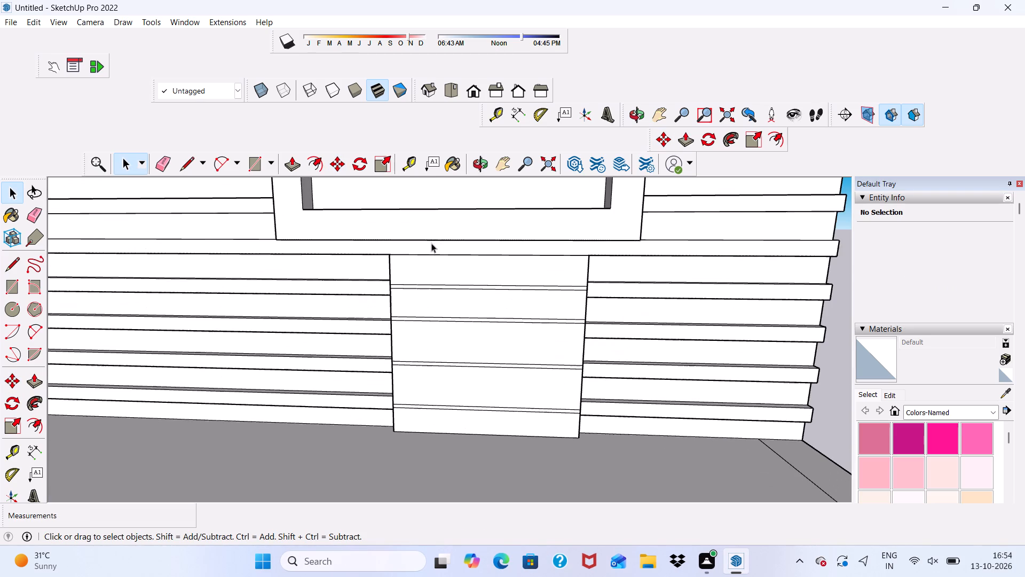
# Push/Pull the top three bands between the thin strips on the raised ground-floor panel outward by 2" each.
pyautogui.click(433, 271)
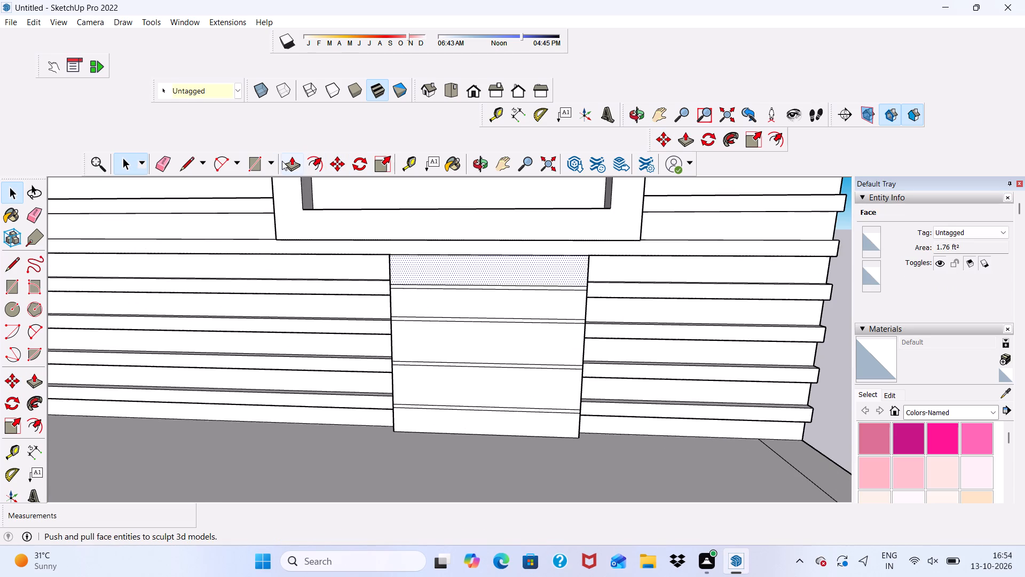
pyautogui.click(288, 161)
pyautogui.click(422, 267)
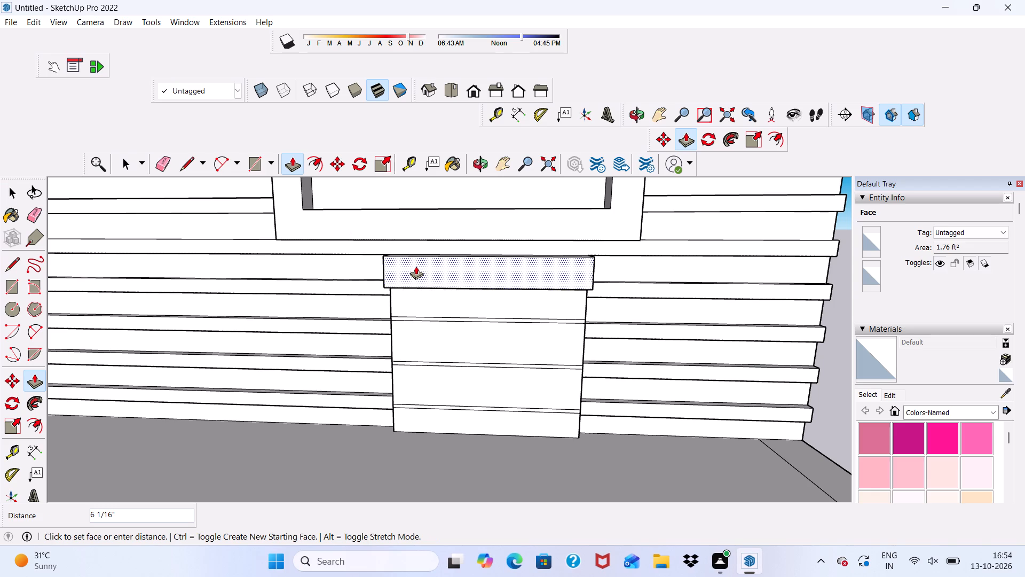
pyautogui.press('2')
pyautogui.hotkey('shift', '"')
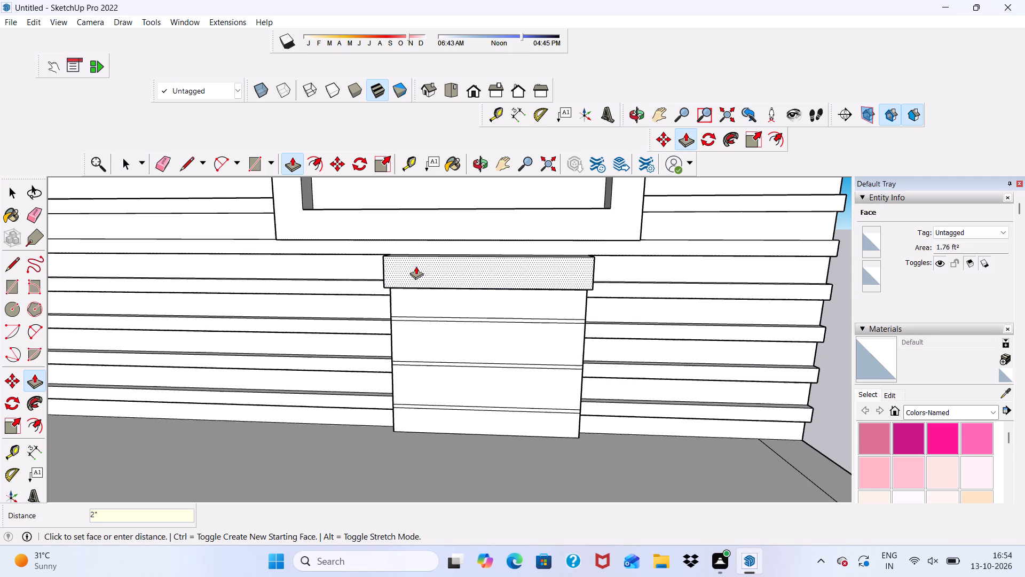
pyautogui.press('Return')
pyautogui.scroll(3, 421, 279)
pyautogui.click(425, 306)
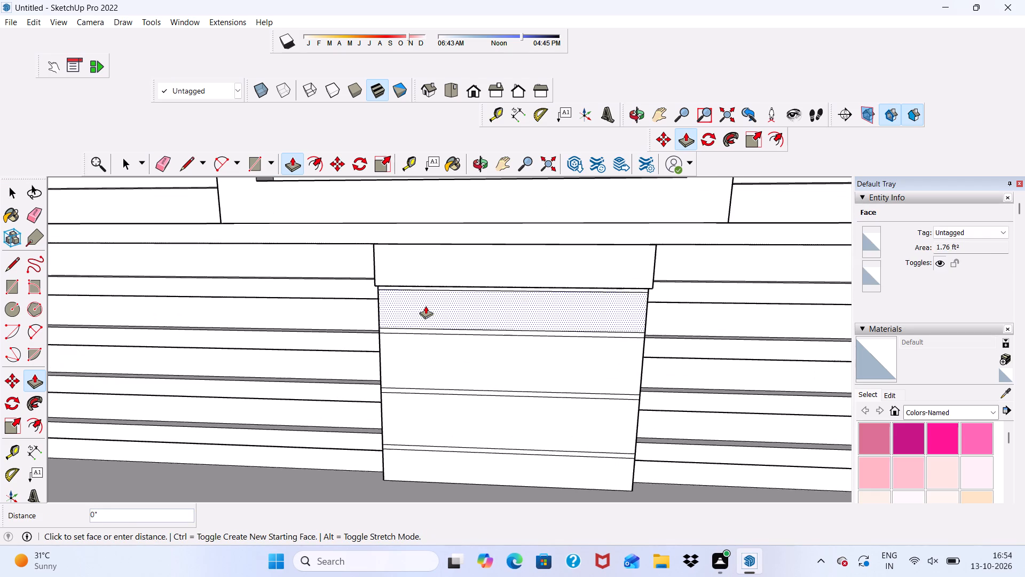
pyautogui.press('2')
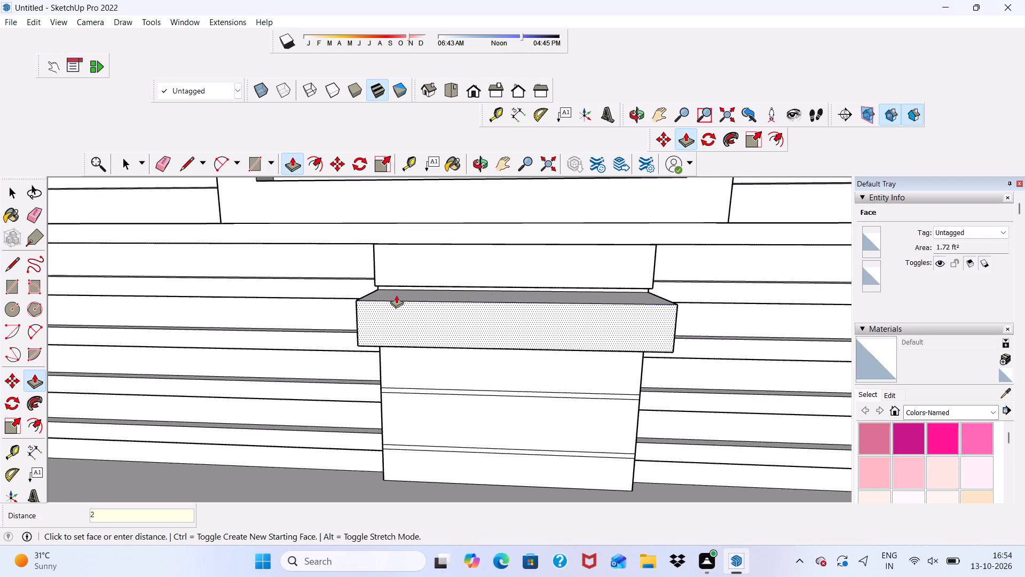
pyautogui.hotkey('shift', '"')
pyautogui.press('Return')
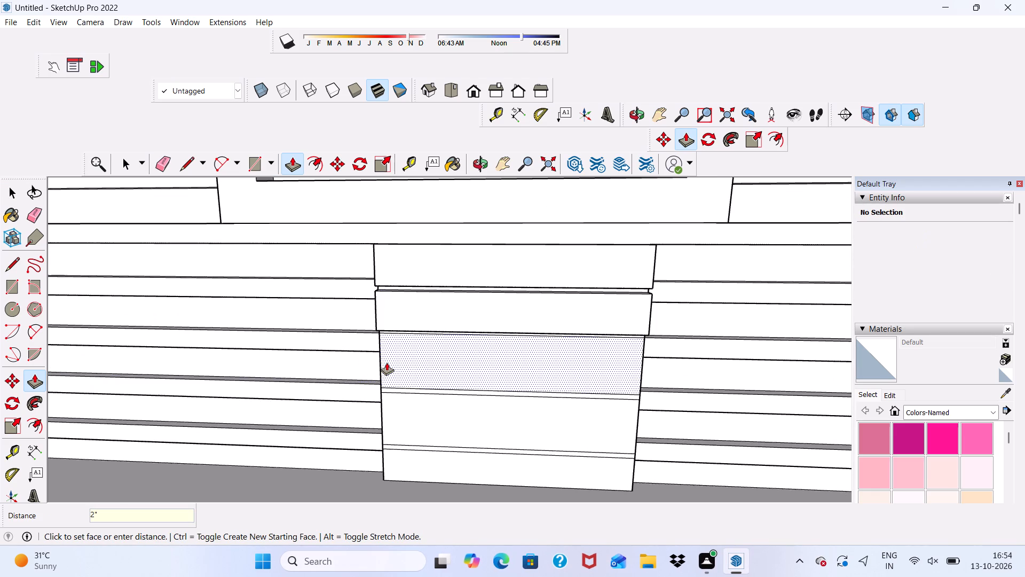
pyautogui.click(387, 362)
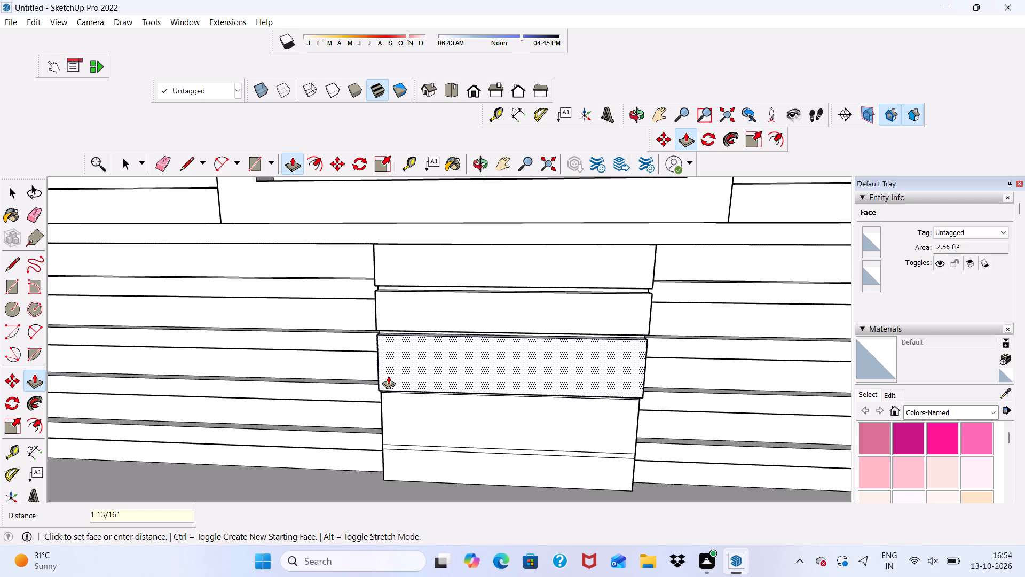
pyautogui.press('2')
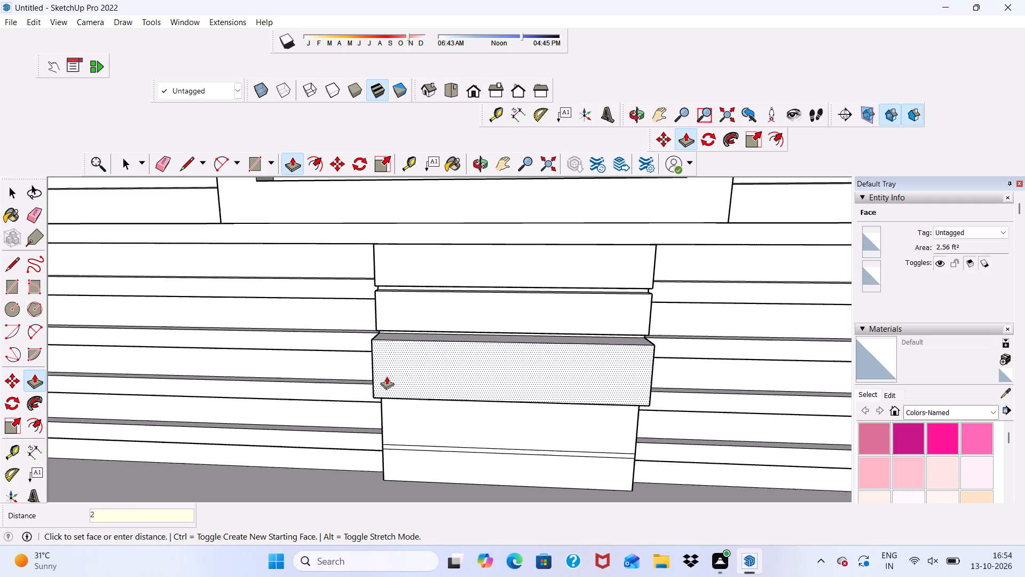
pyautogui.hotkey('shift', '"')
pyautogui.press('Return')
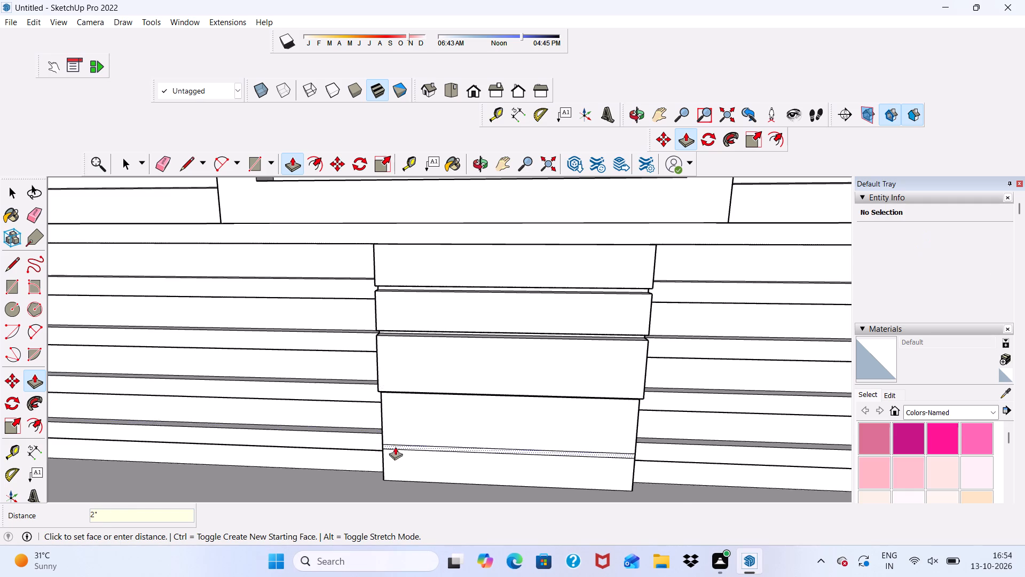
# Push/Pull the two lowest bands of the raised ground-floor panel outward by 2" each.
pyautogui.scroll(2, 398, 447)
pyautogui.click(445, 431)
pyautogui.press('2')
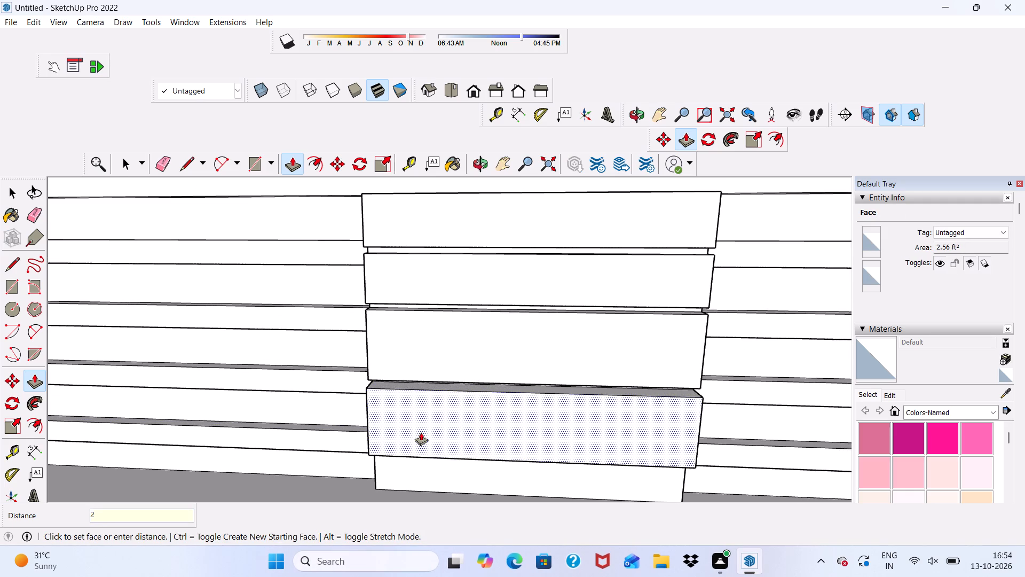
pyautogui.hotkey('shift', '"')
pyautogui.press('Return')
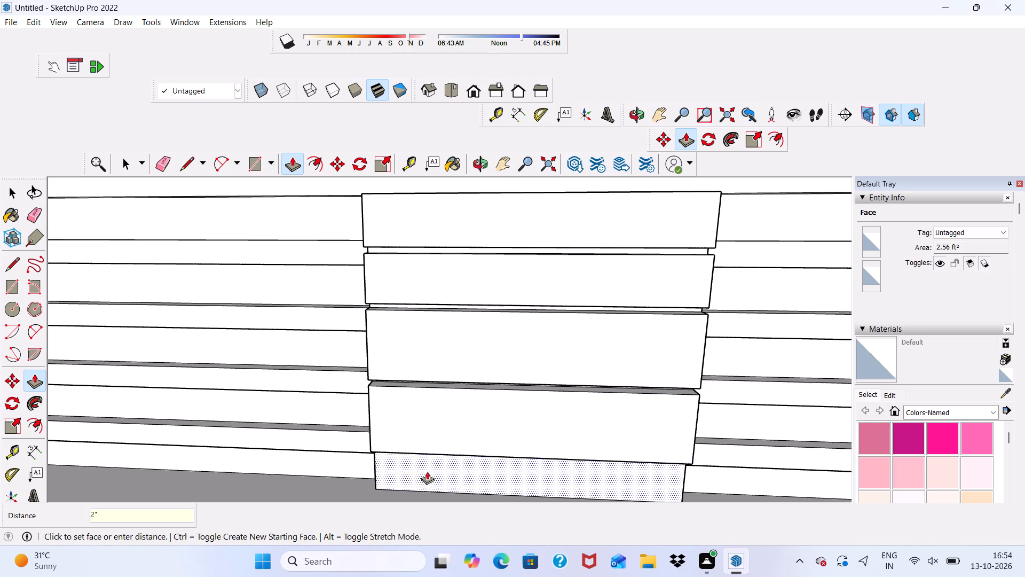
pyautogui.scroll(2, 428, 472)
pyautogui.click(419, 478)
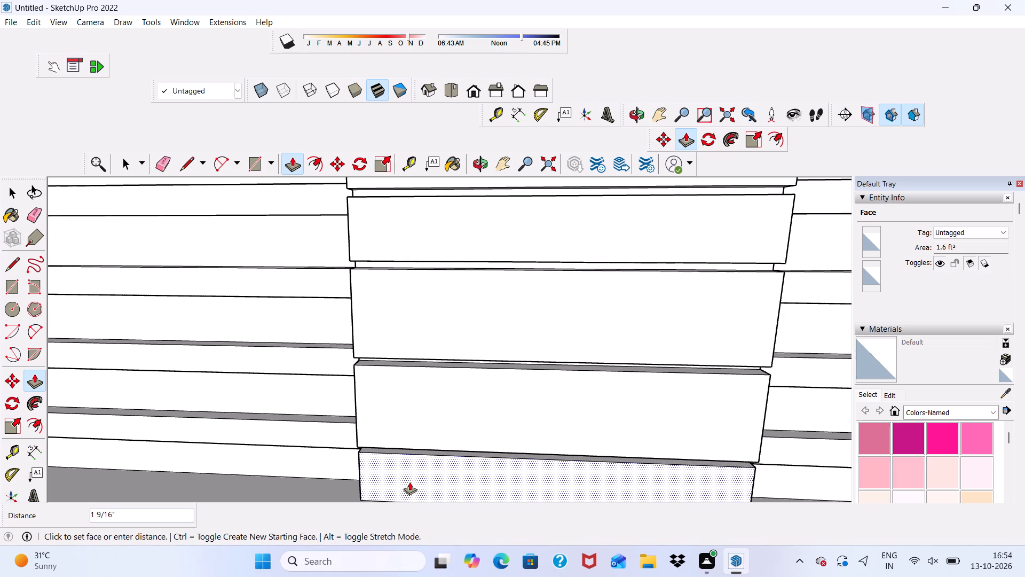
pyautogui.press('2')
pyautogui.hotkey('shift', '"')
pyautogui.press('Return')
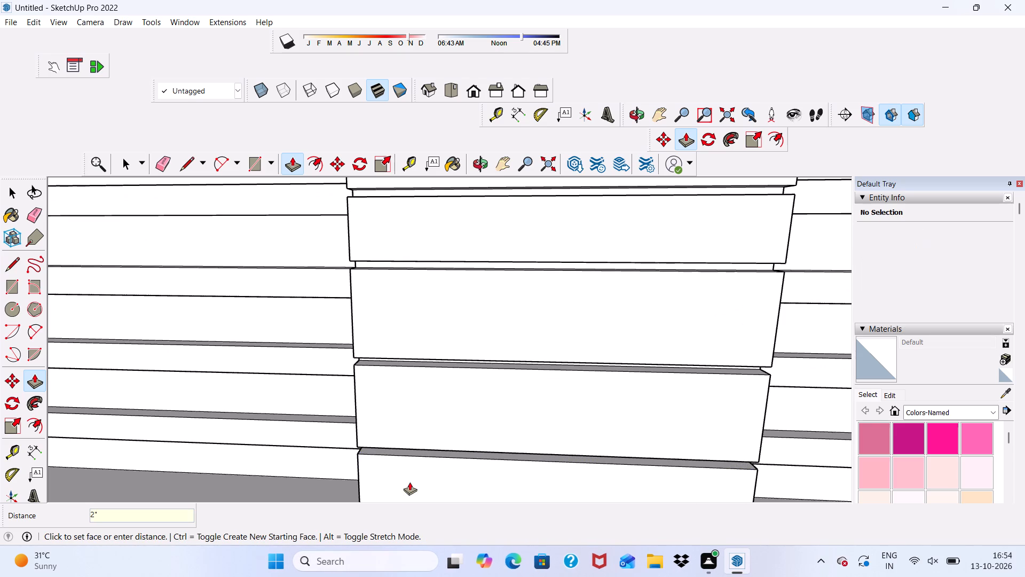
pyautogui.press('space')
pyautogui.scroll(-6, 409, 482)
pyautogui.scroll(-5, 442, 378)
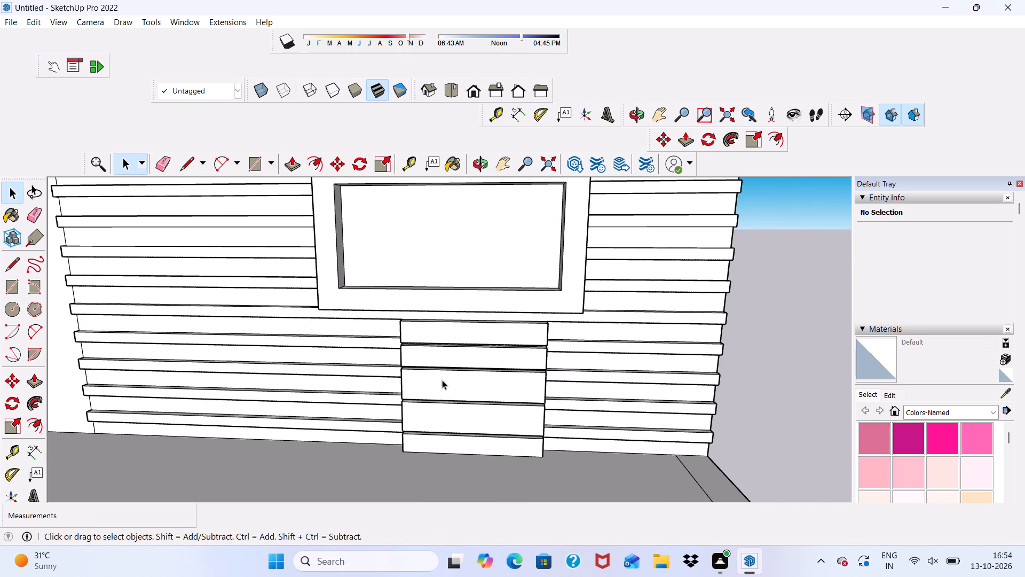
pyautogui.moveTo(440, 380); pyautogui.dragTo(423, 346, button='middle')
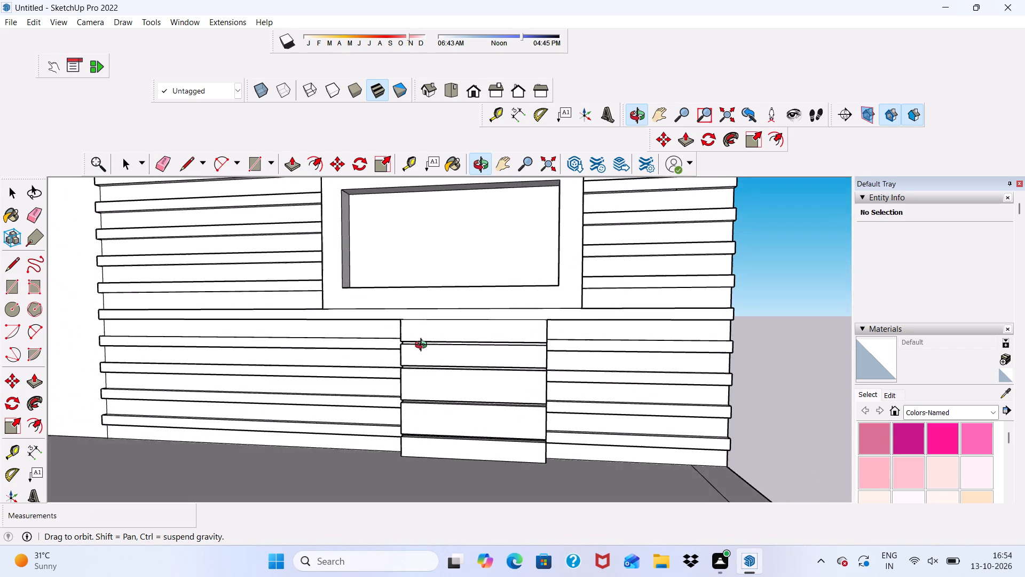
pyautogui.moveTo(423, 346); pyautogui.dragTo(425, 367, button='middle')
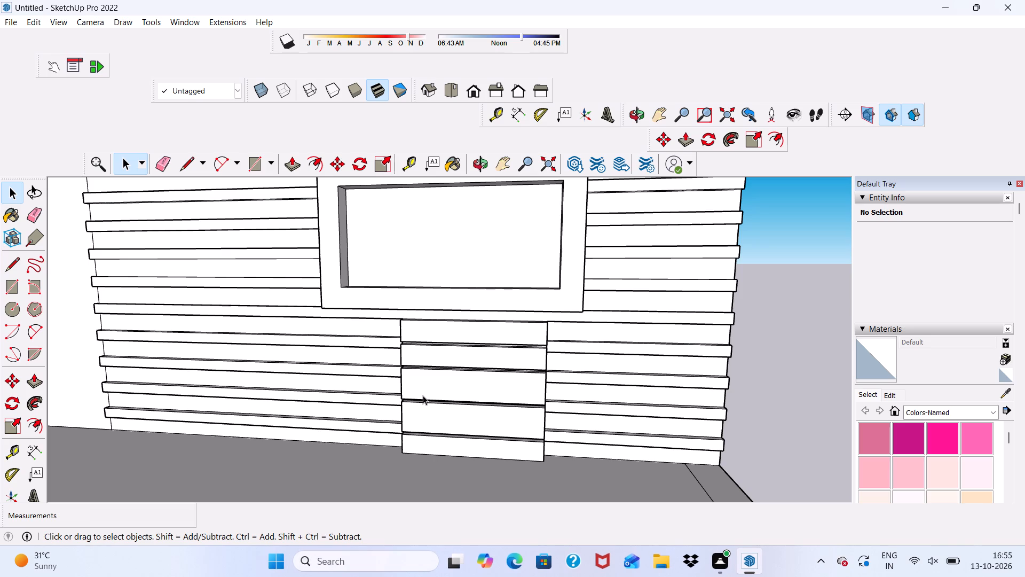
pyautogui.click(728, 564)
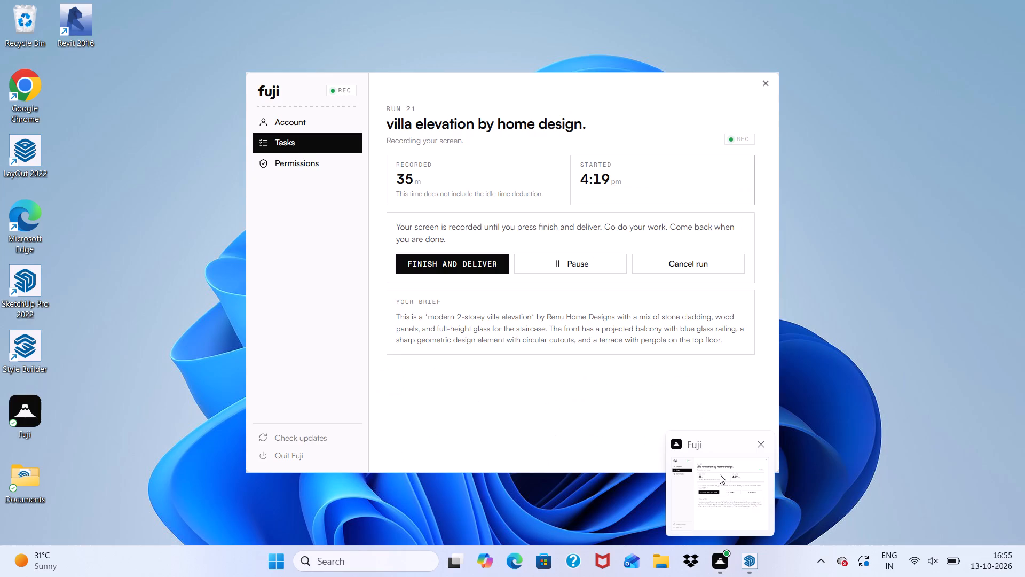
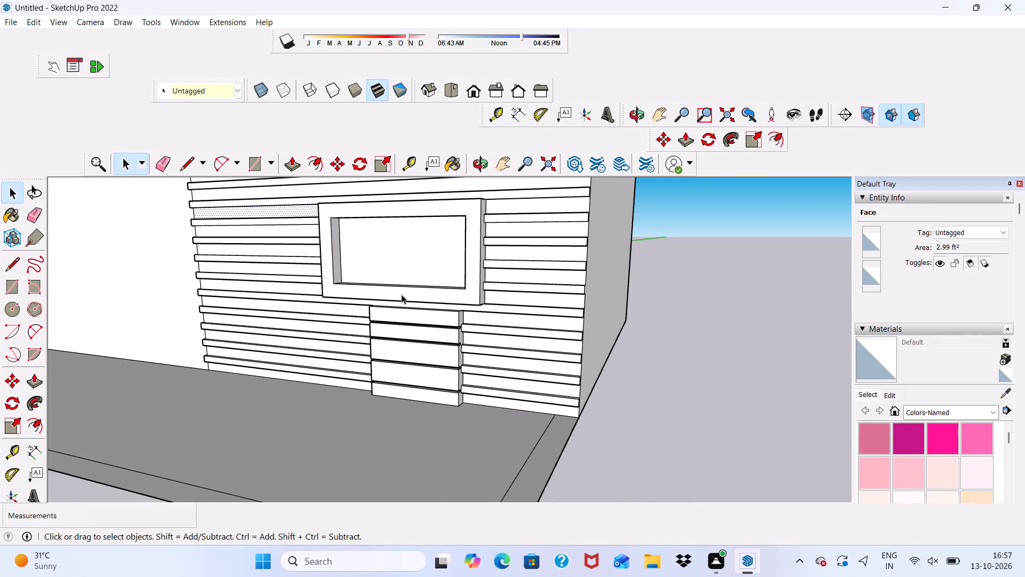
# Examine the banded ground-floor panel, the balcony and the striped walls from several angles and distances.
pyautogui.scroll(4, 401, 294)
pyautogui.scroll(-3, 451, 299)
pyautogui.moveTo(467, 327); pyautogui.dragTo(506, 302, button='middle')
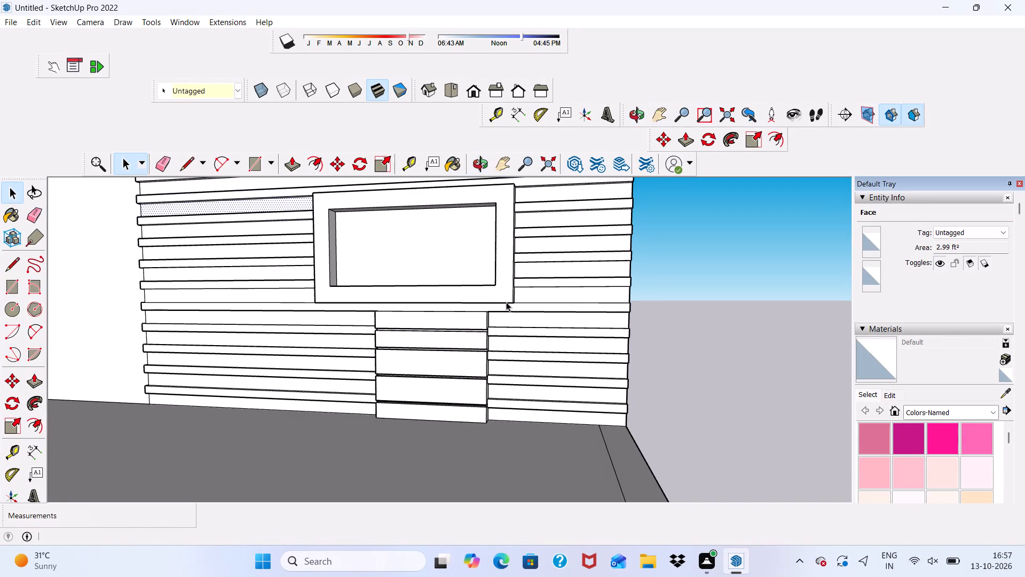
pyautogui.scroll(-11, 506, 302)
pyautogui.moveTo(547, 283); pyautogui.dragTo(550, 332, button='middle')
pyautogui.scroll(-4, 512, 297)
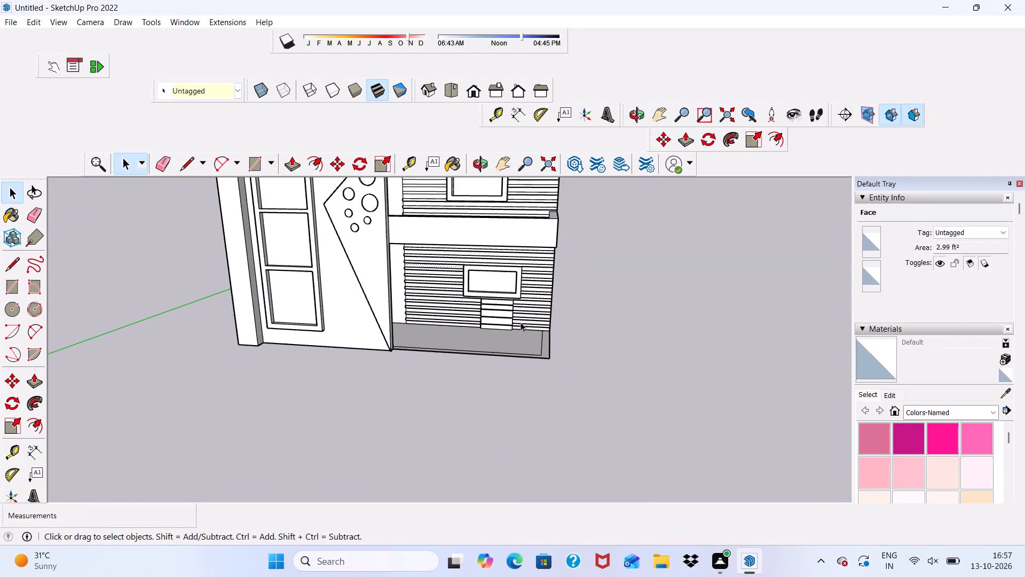
pyautogui.scroll(6, 458, 216)
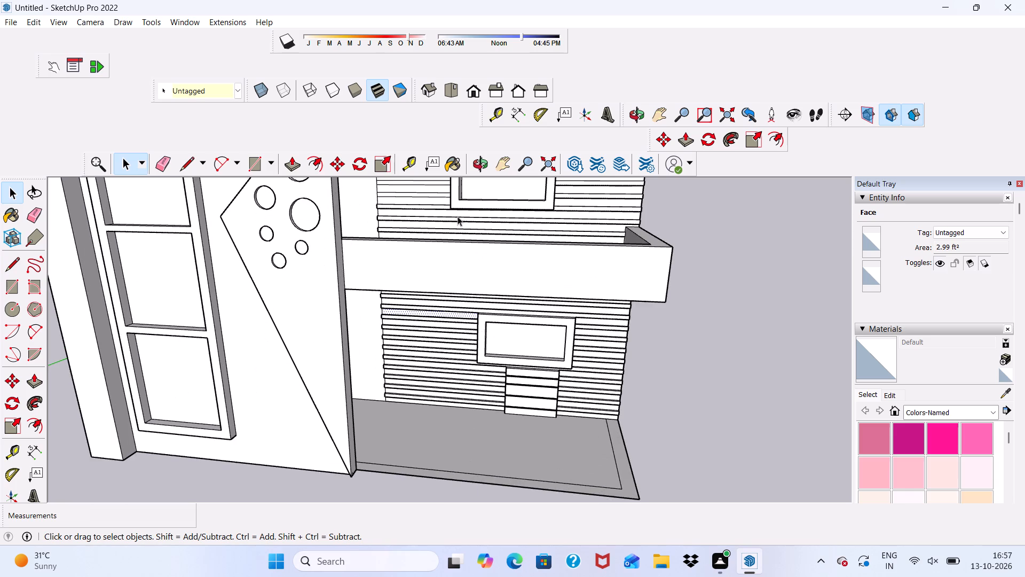
pyautogui.scroll(-1, 458, 216)
pyautogui.moveTo(459, 216); pyautogui.dragTo(540, 111, button='middle')
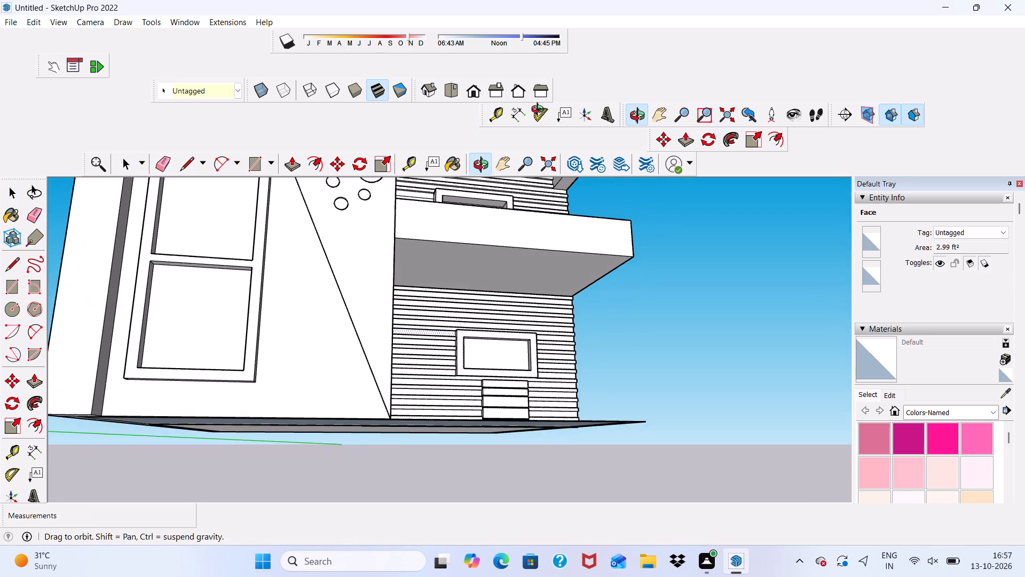
pyautogui.moveTo(540, 111); pyautogui.dragTo(492, 129, button='middle')
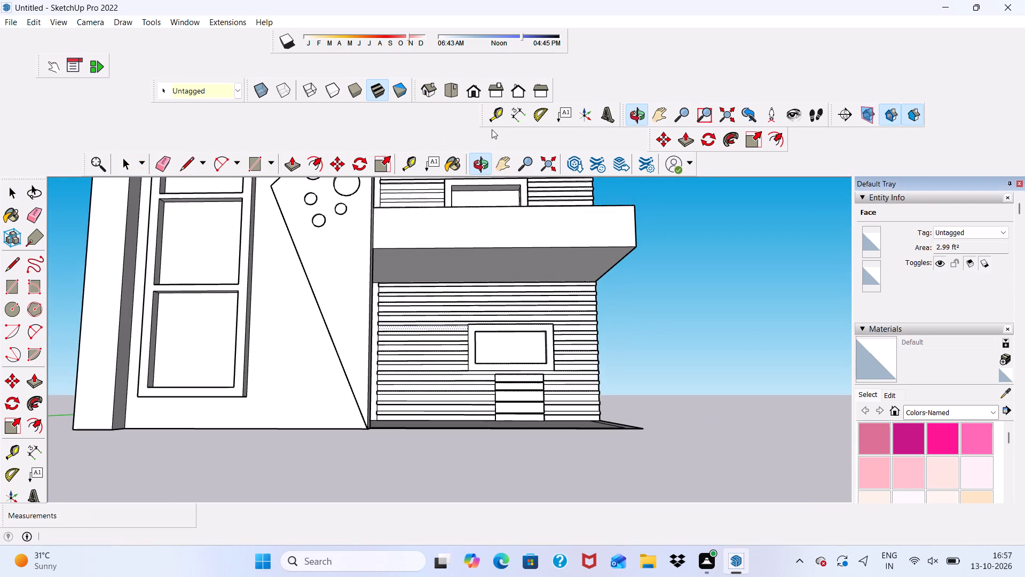
pyautogui.scroll(1, 492, 130)
pyautogui.scroll(-5, 492, 139)
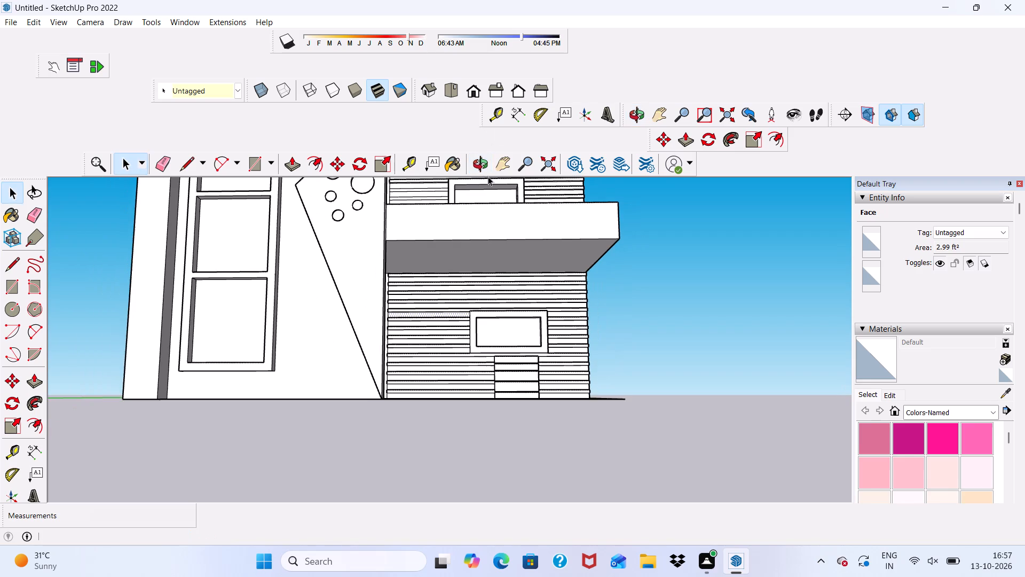
pyautogui.moveTo(489, 177); pyautogui.dragTo(526, 122, button='middle')
pyautogui.scroll(6, 529, 174)
pyautogui.scroll(-3, 522, 193)
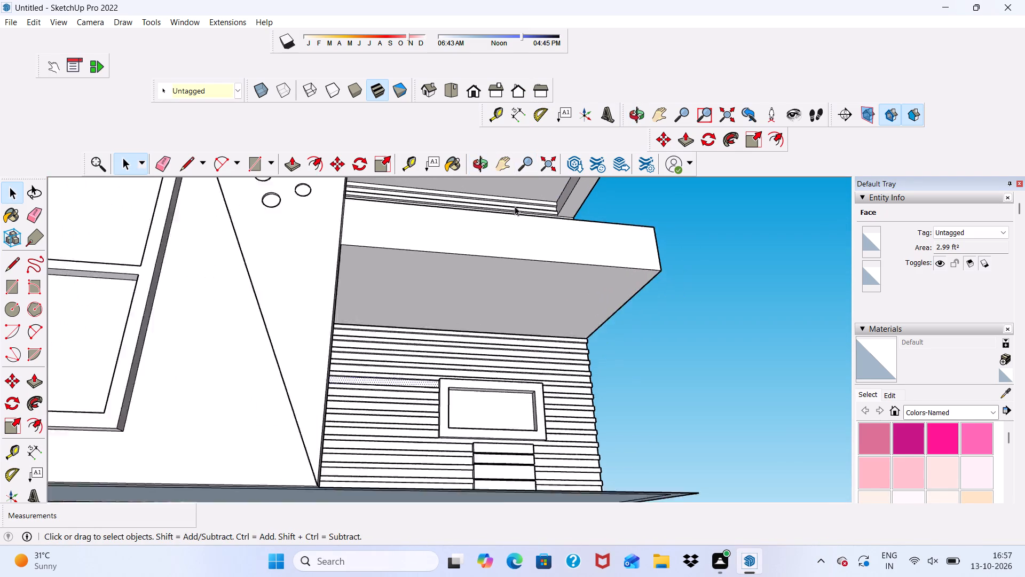
pyautogui.scroll(-2, 515, 206)
pyautogui.moveTo(481, 247); pyautogui.dragTo(438, 317, button='middle')
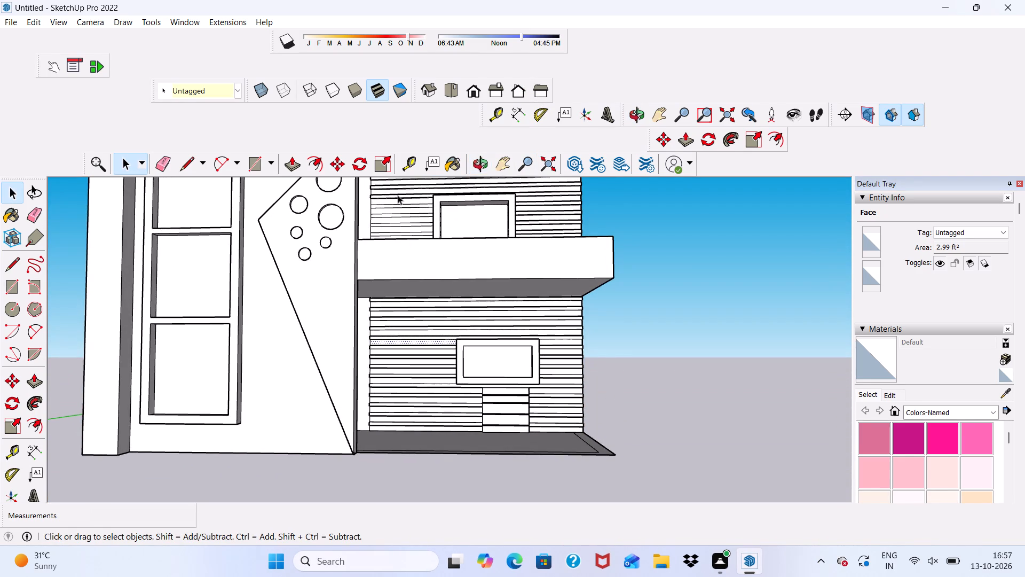
pyautogui.moveTo(443, 206); pyautogui.dragTo(443, 205, button='middle')
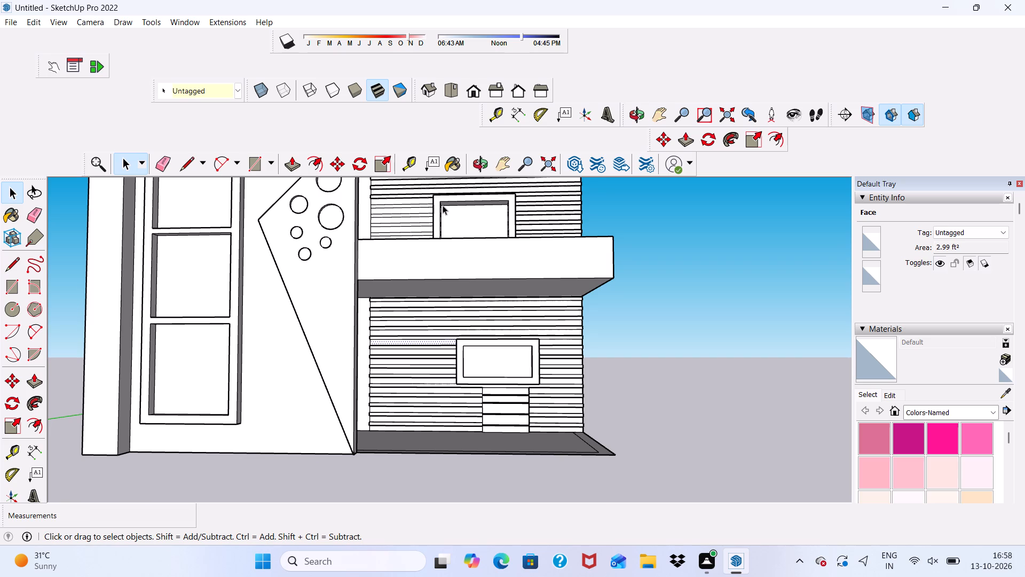
pyautogui.moveTo(443, 205); pyautogui.dragTo(456, 255, button='middle')
pyautogui.scroll(5, 443, 256)
pyautogui.moveTo(419, 261); pyautogui.dragTo(413, 313, button='middle')
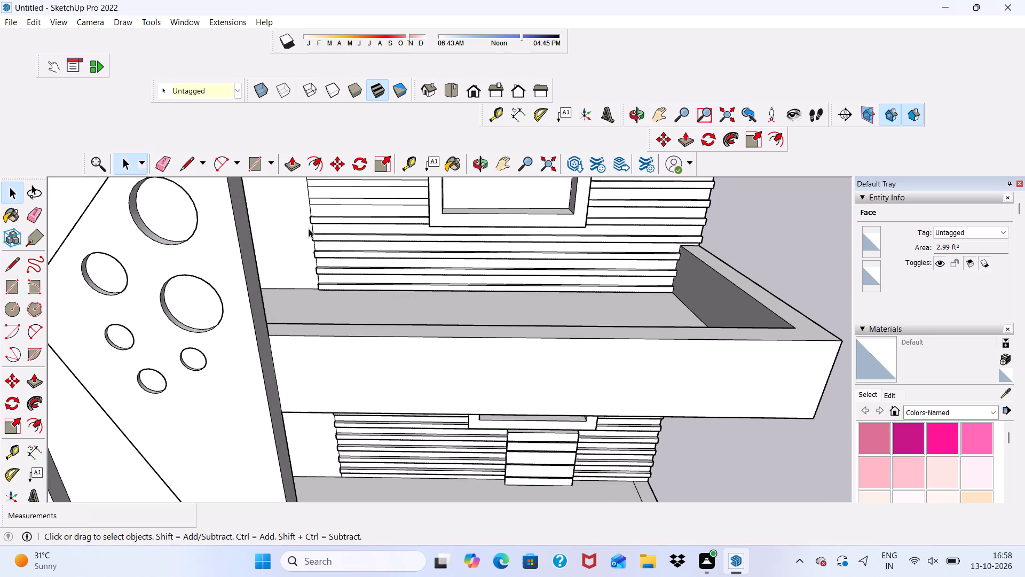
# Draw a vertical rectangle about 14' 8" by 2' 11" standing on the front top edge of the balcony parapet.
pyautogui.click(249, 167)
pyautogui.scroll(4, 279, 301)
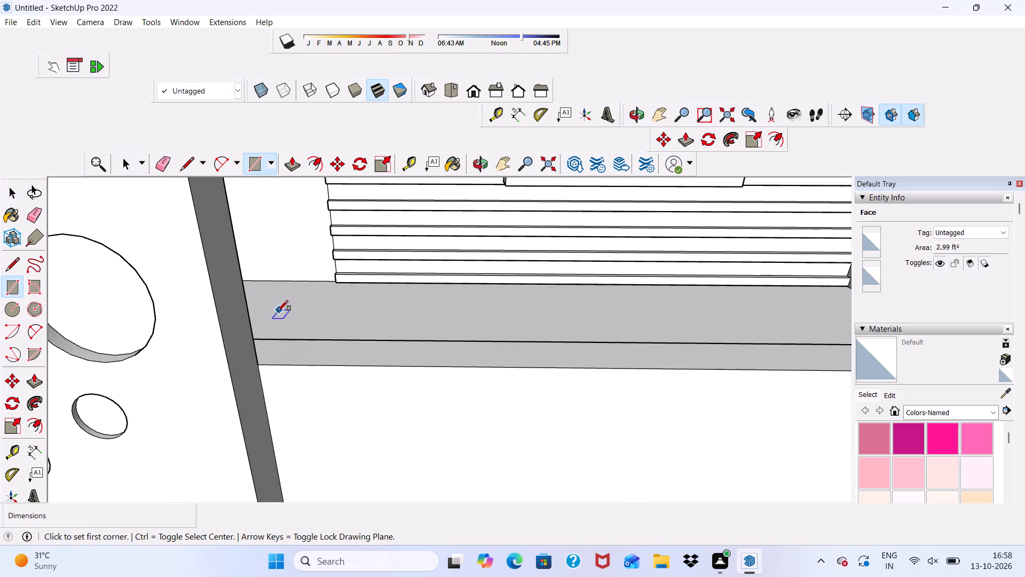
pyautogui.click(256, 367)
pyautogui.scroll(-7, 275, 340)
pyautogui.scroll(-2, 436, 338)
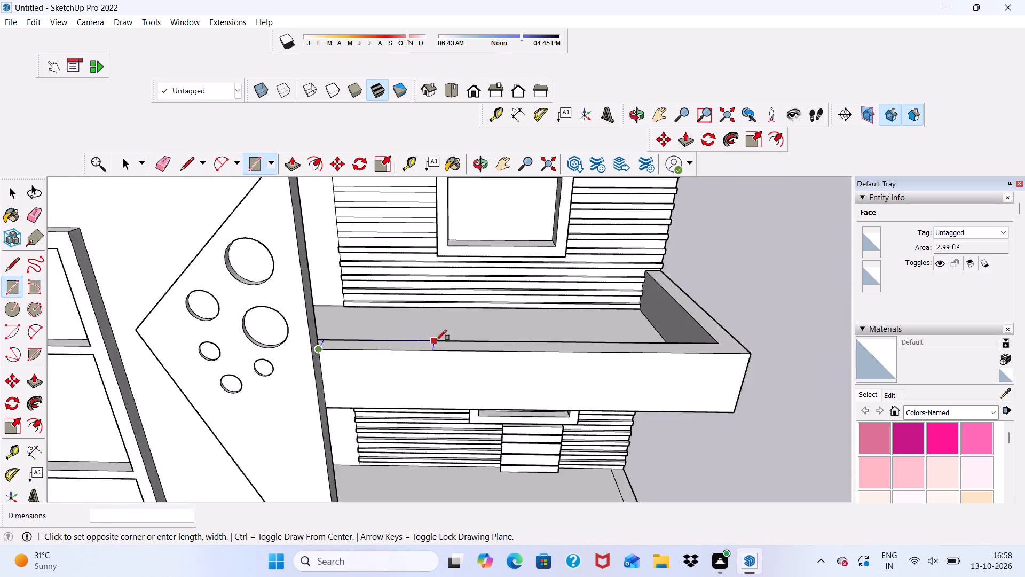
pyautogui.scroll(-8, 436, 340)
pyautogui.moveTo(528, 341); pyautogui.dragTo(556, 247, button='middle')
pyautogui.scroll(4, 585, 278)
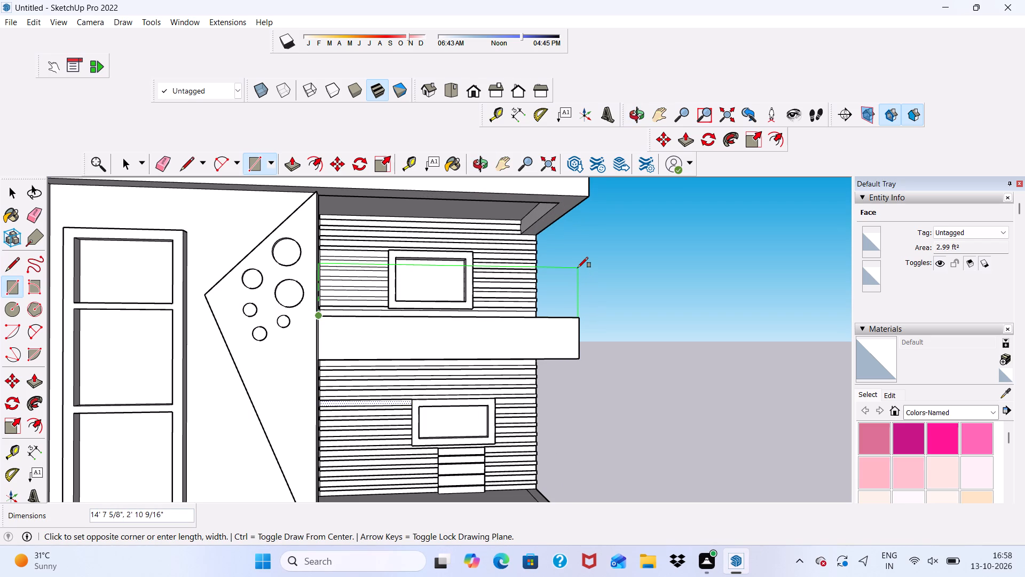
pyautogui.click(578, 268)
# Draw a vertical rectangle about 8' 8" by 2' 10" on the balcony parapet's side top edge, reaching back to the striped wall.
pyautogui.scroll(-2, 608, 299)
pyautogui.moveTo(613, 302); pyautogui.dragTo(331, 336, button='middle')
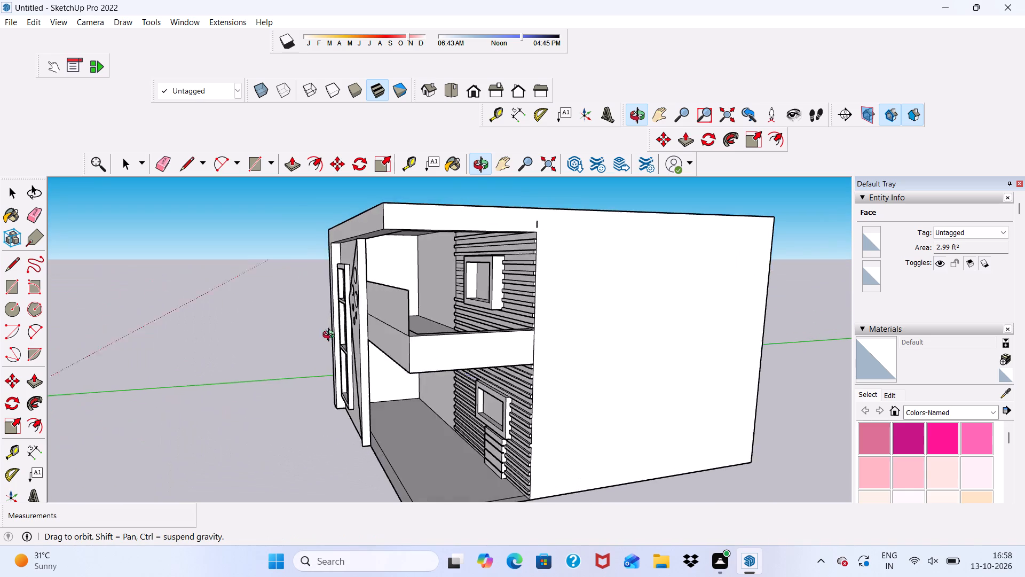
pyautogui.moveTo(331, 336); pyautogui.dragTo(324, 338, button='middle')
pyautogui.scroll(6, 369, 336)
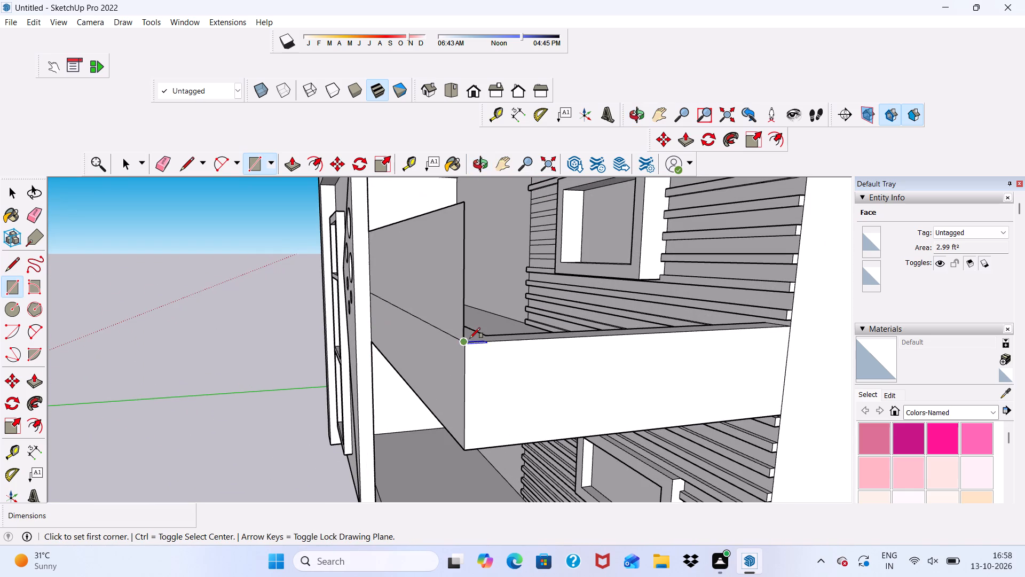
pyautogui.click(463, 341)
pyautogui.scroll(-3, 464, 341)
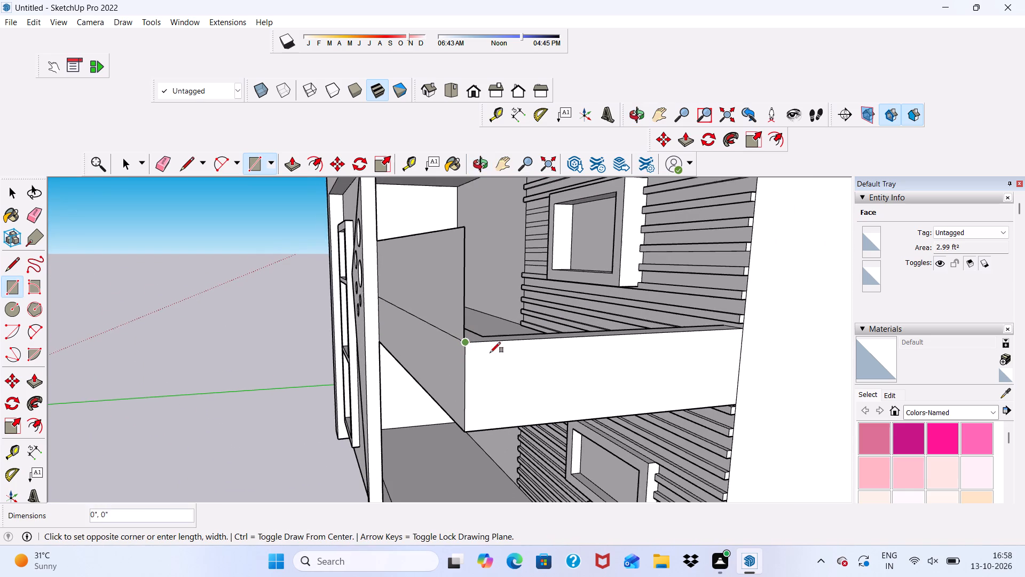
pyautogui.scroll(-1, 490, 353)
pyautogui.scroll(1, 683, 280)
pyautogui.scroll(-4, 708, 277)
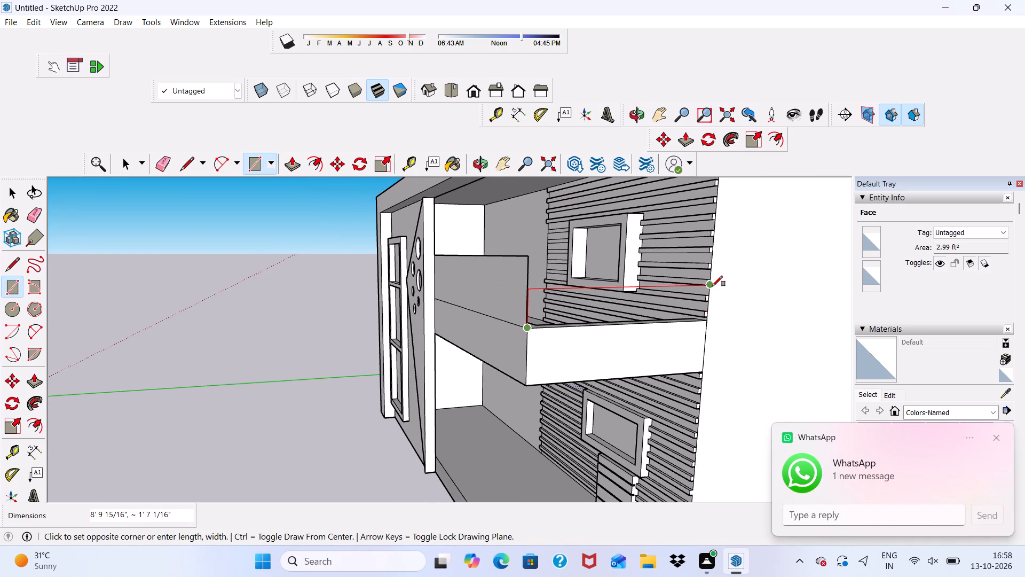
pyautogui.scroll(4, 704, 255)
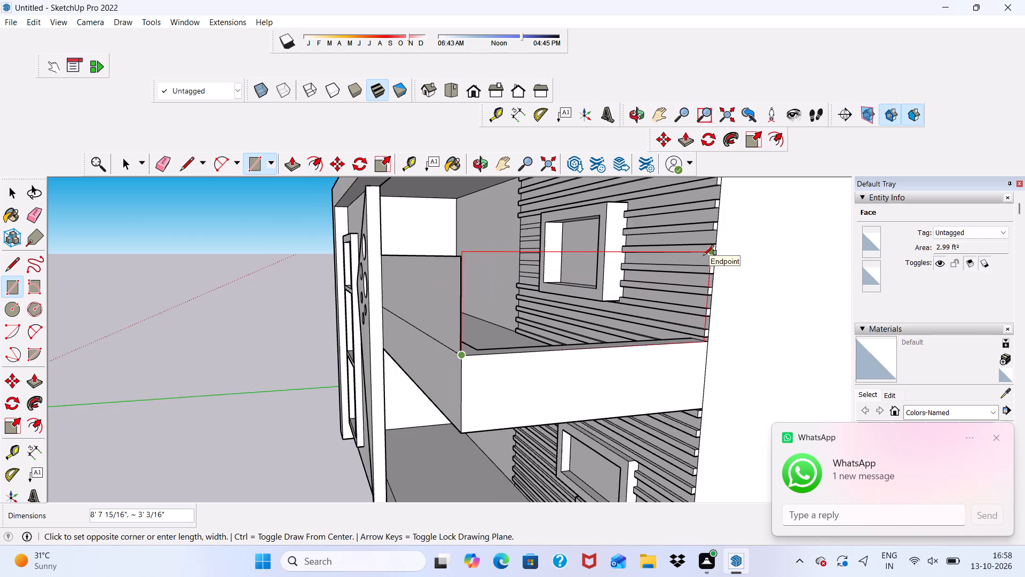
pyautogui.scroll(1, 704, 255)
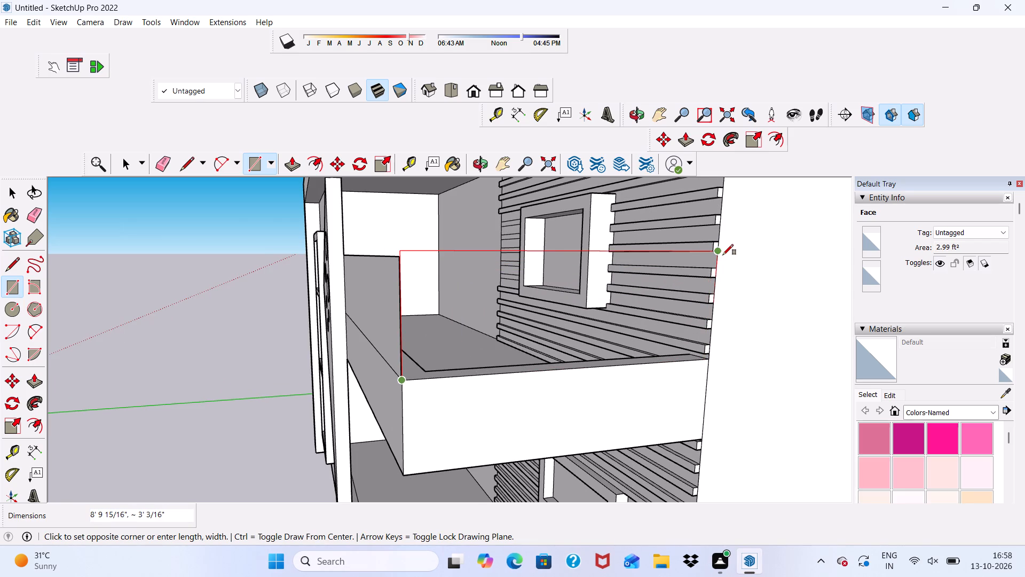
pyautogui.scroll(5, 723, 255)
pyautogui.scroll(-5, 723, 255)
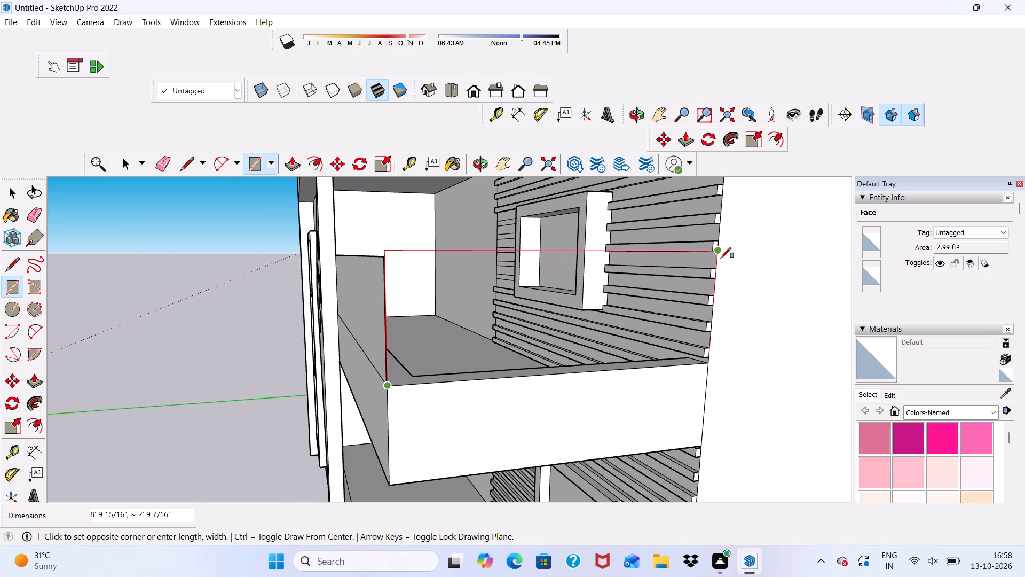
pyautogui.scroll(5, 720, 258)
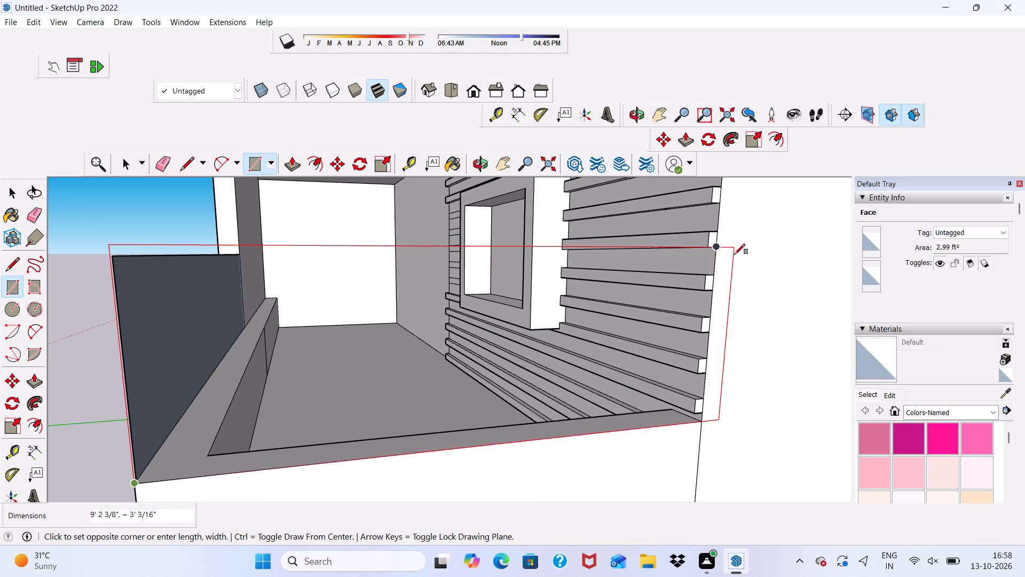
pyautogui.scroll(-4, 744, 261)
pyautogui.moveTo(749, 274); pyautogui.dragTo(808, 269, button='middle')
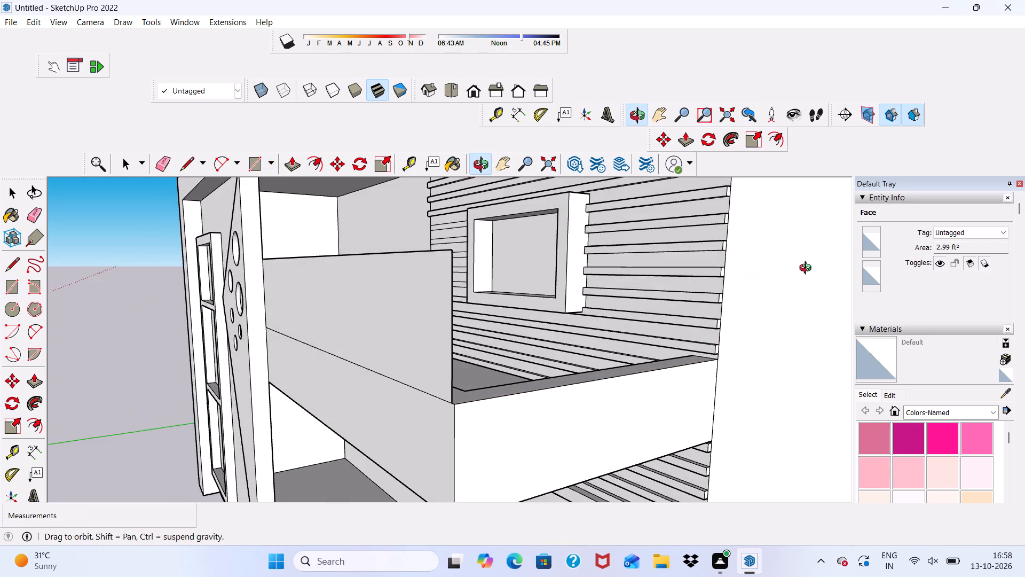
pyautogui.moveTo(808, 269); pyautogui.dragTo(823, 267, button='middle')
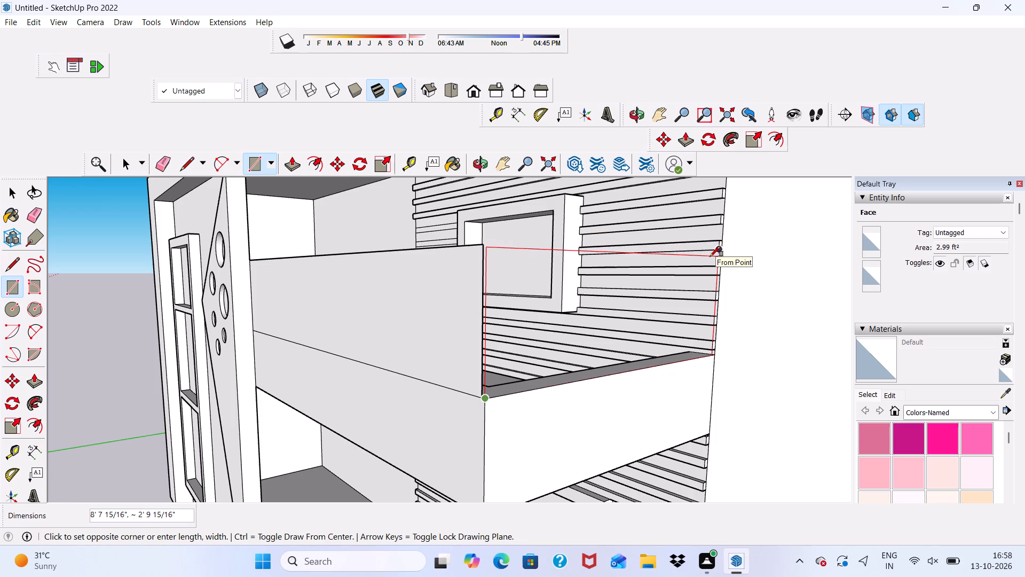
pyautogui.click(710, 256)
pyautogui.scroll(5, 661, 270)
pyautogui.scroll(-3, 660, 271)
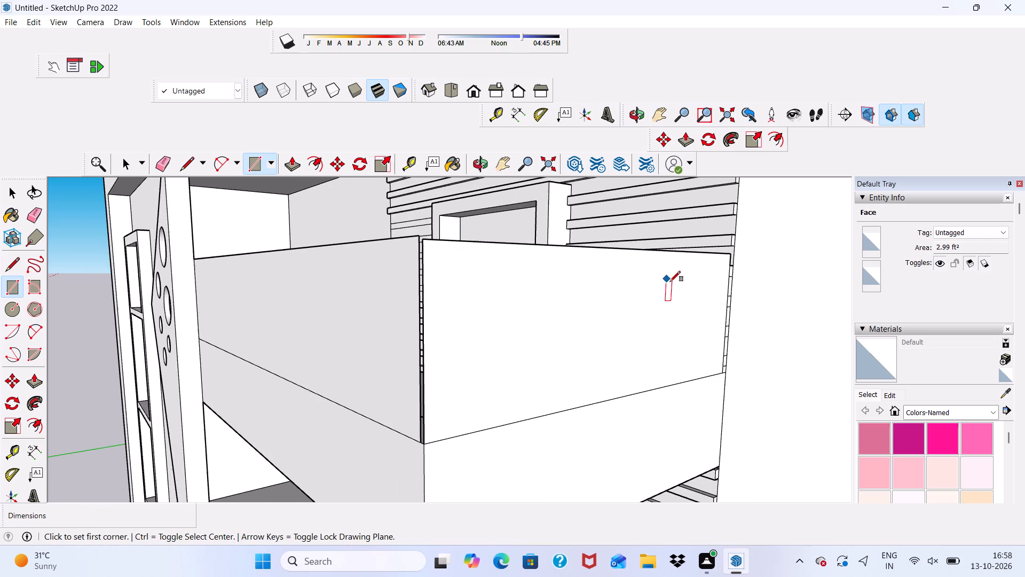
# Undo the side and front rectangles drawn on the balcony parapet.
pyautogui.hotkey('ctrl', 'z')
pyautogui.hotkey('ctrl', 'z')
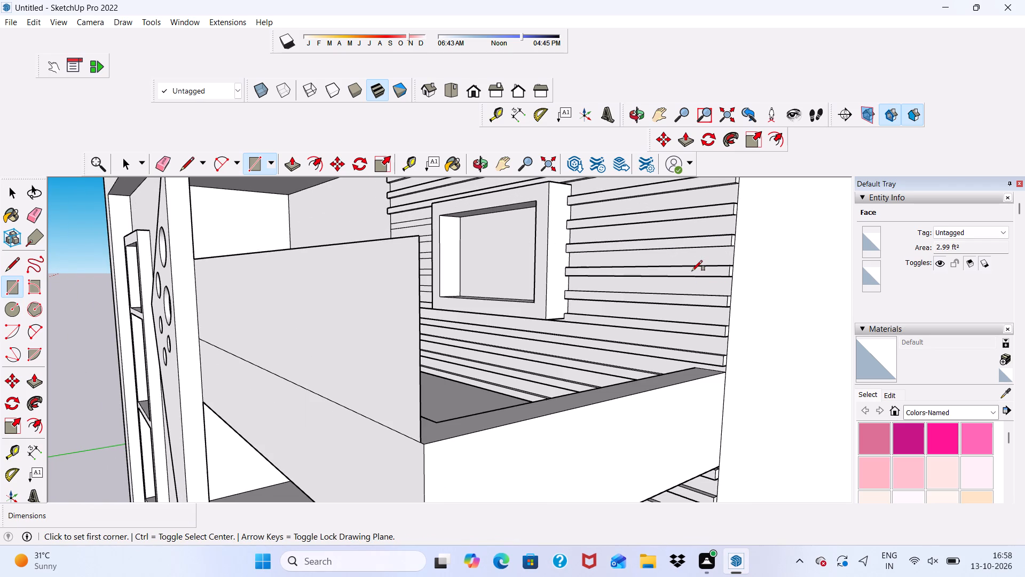
# Draw a vertical rectangle about 8' 10" by 3' 3" on the balcony parapet's side top edge, from the outer front corner to the wall.
pyautogui.scroll(-1, 561, 333)
pyautogui.click(448, 426)
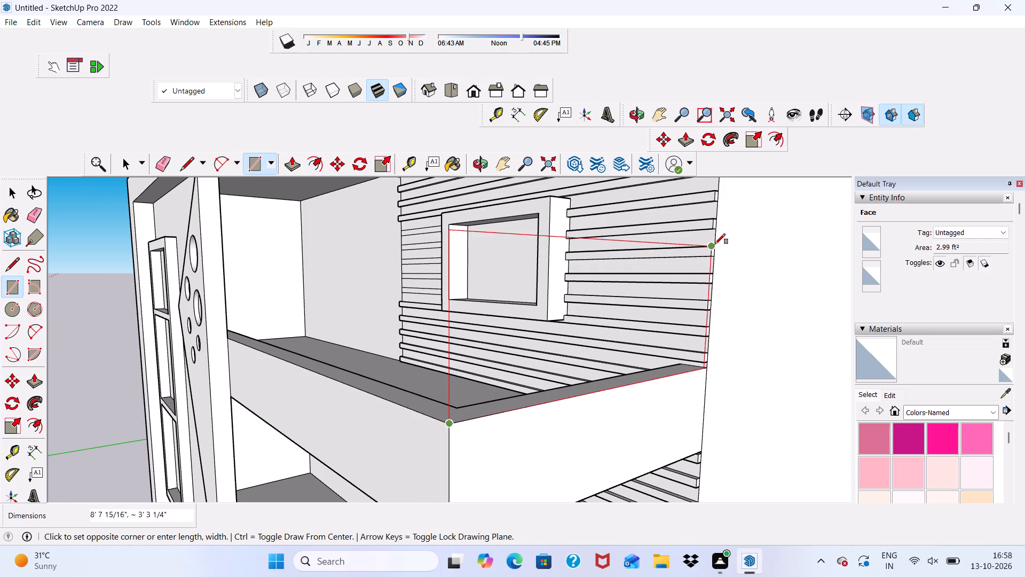
pyautogui.moveTo(716, 245); pyautogui.dragTo(629, 256, button='middle')
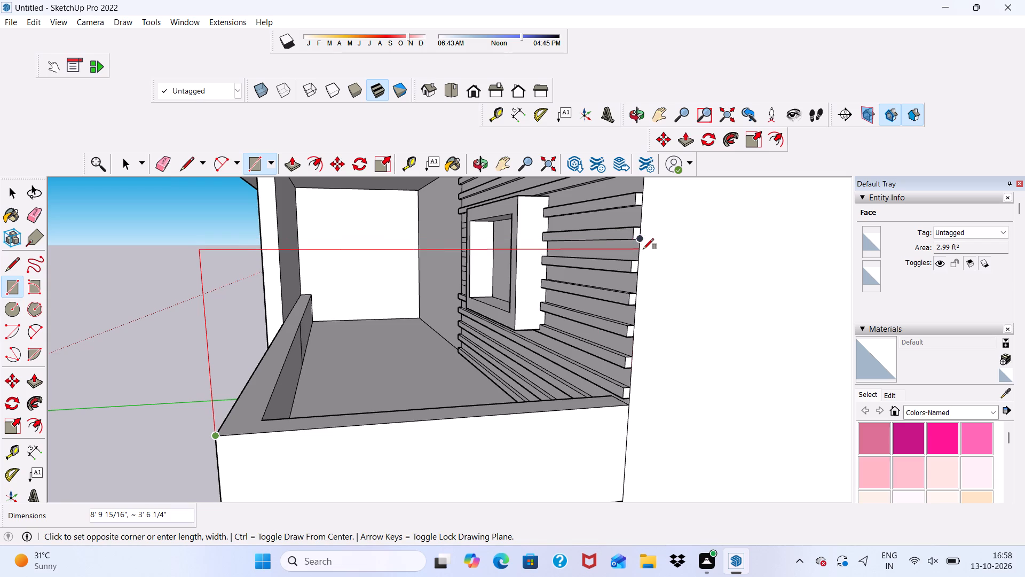
pyautogui.click(640, 260)
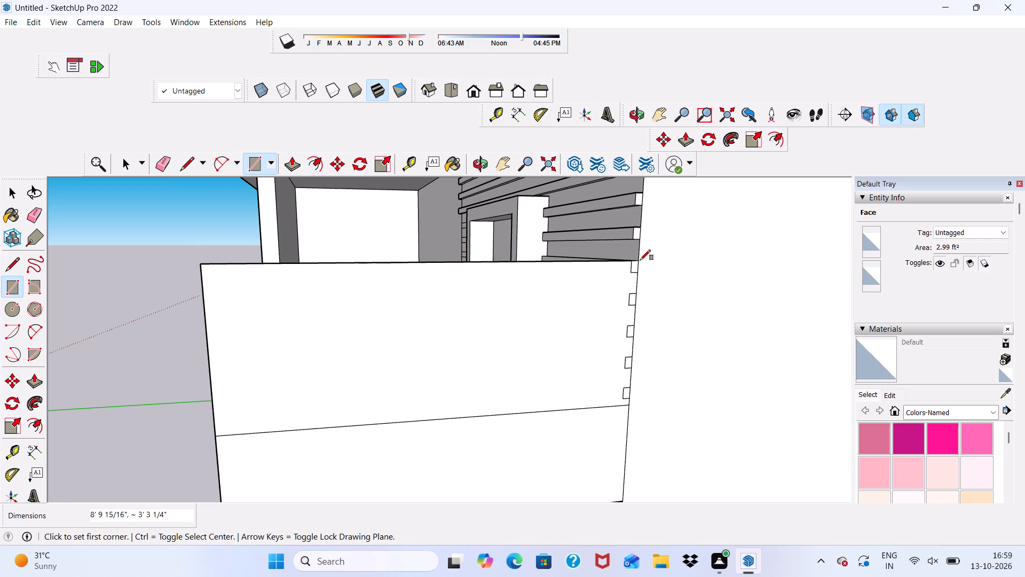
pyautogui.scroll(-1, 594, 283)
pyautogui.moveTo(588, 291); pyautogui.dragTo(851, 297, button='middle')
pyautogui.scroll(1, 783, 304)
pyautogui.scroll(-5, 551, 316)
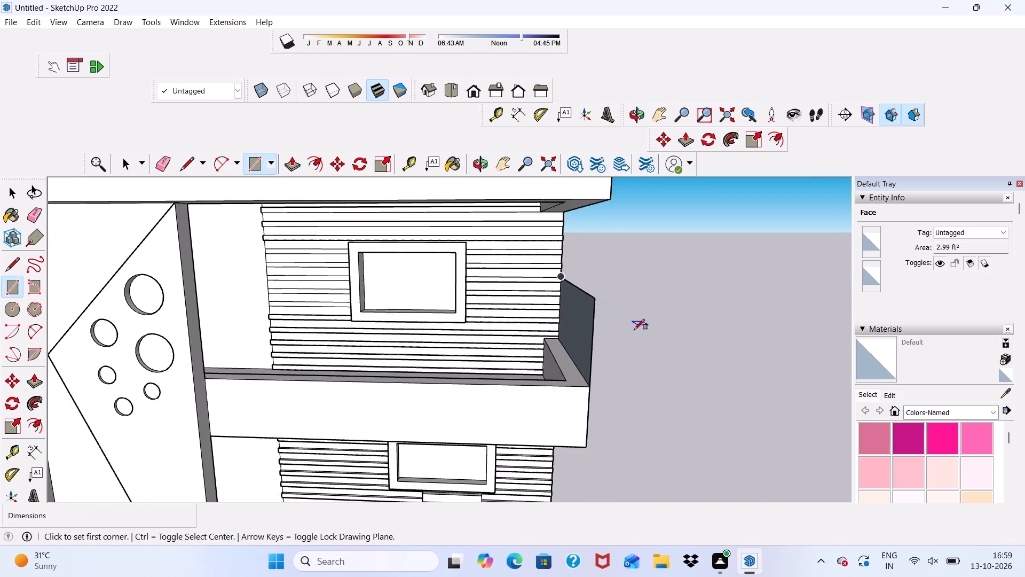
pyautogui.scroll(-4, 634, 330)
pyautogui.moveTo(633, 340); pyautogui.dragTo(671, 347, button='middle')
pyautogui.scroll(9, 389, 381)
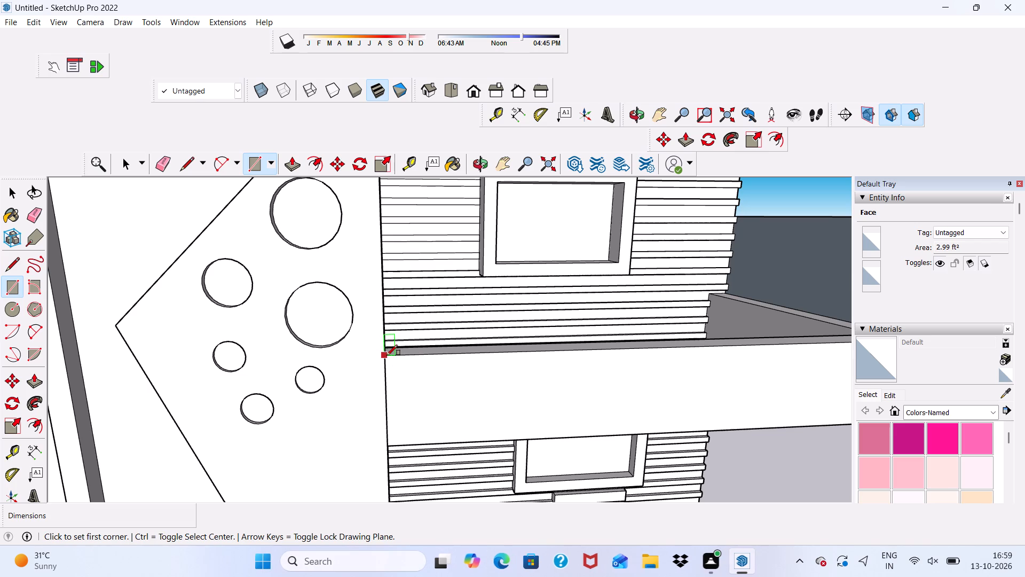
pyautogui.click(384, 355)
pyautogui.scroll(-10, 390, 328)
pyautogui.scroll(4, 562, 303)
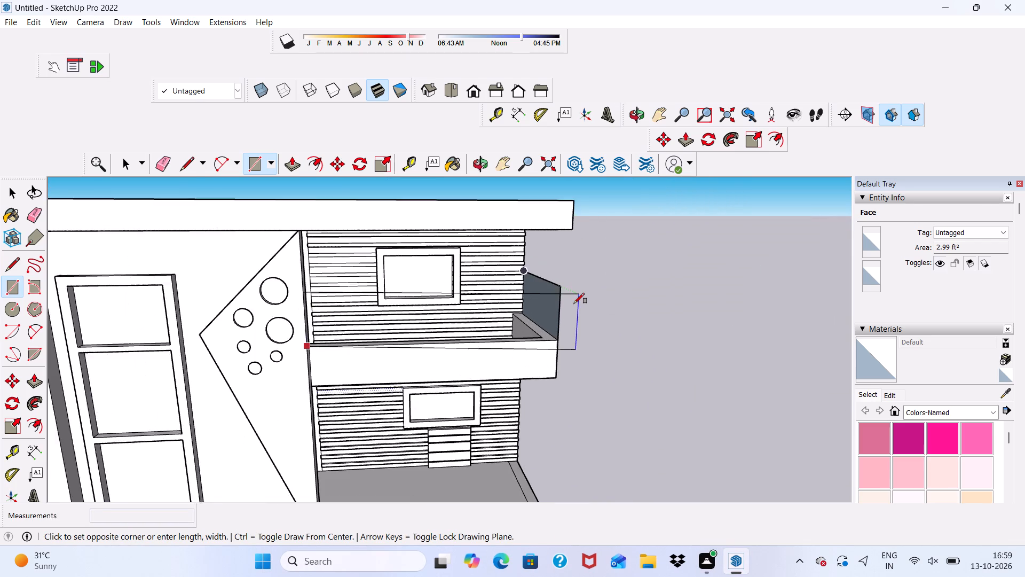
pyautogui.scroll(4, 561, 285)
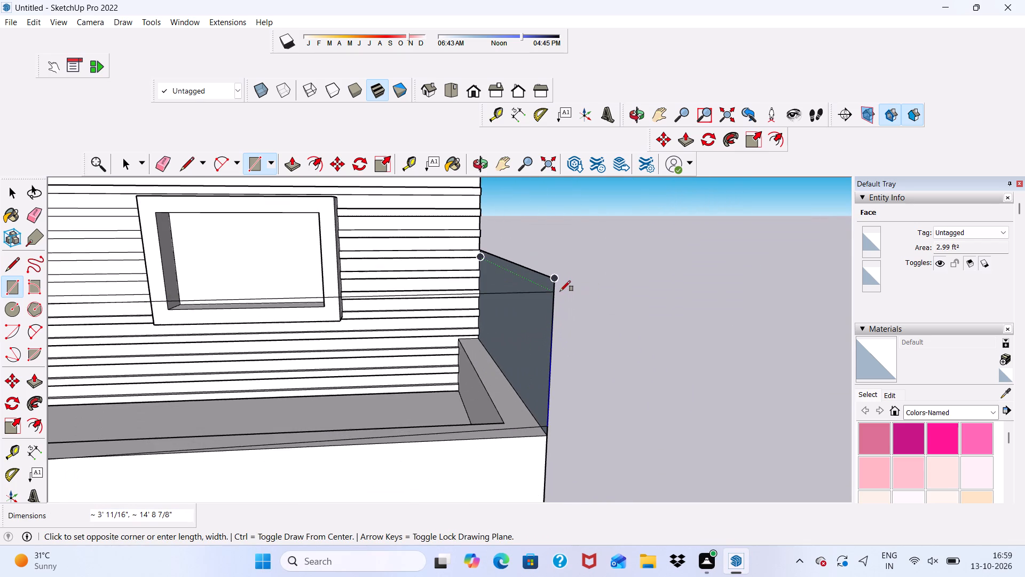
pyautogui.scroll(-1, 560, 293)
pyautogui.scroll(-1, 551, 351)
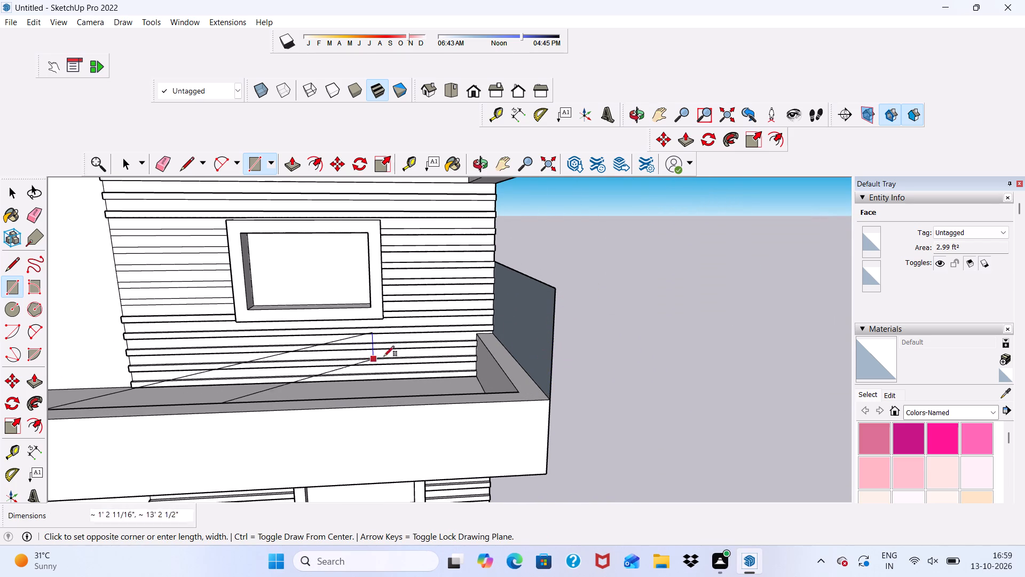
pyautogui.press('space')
# Draw a vertical rectangle about 14' 9" by 3' 3" on the balcony parapet's front top edge, from the triangular panel side to the side railing panel's top corner.
pyautogui.click(248, 160)
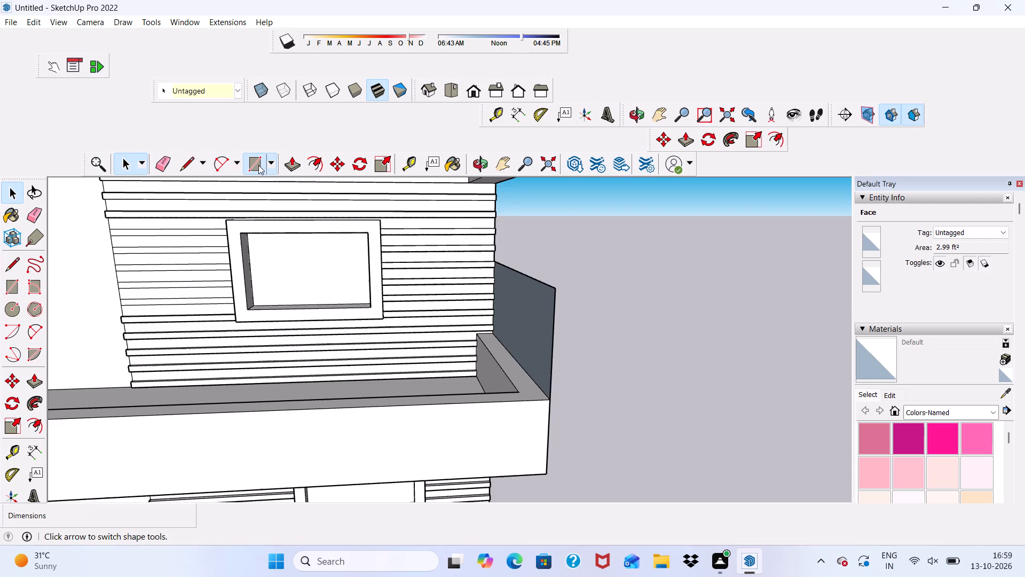
pyautogui.scroll(-5, 322, 219)
pyautogui.scroll(5, 202, 345)
pyautogui.scroll(-1, 191, 326)
pyautogui.scroll(4, 190, 326)
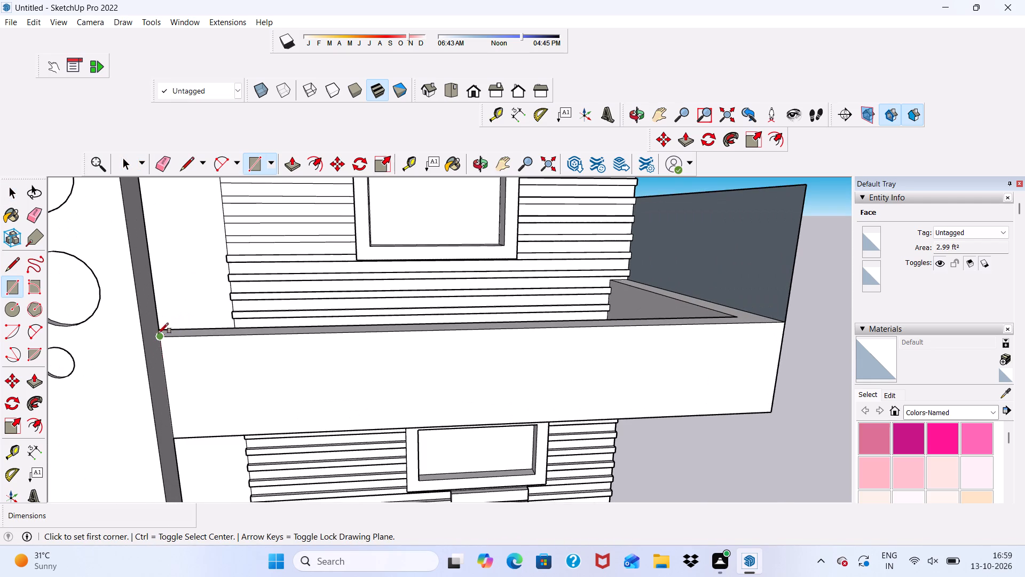
pyautogui.click(158, 335)
pyautogui.scroll(-6, 188, 290)
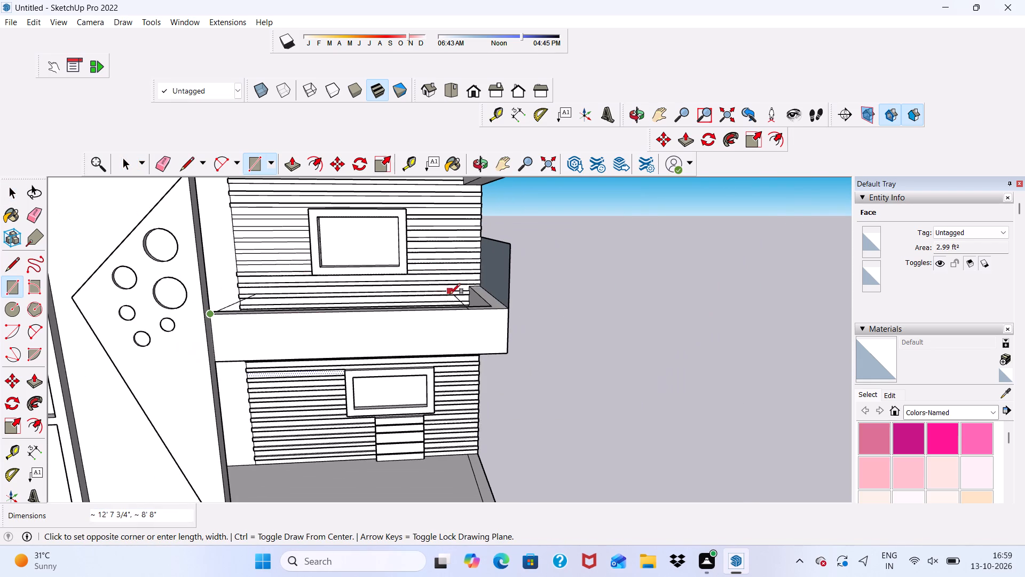
pyautogui.scroll(2, 511, 260)
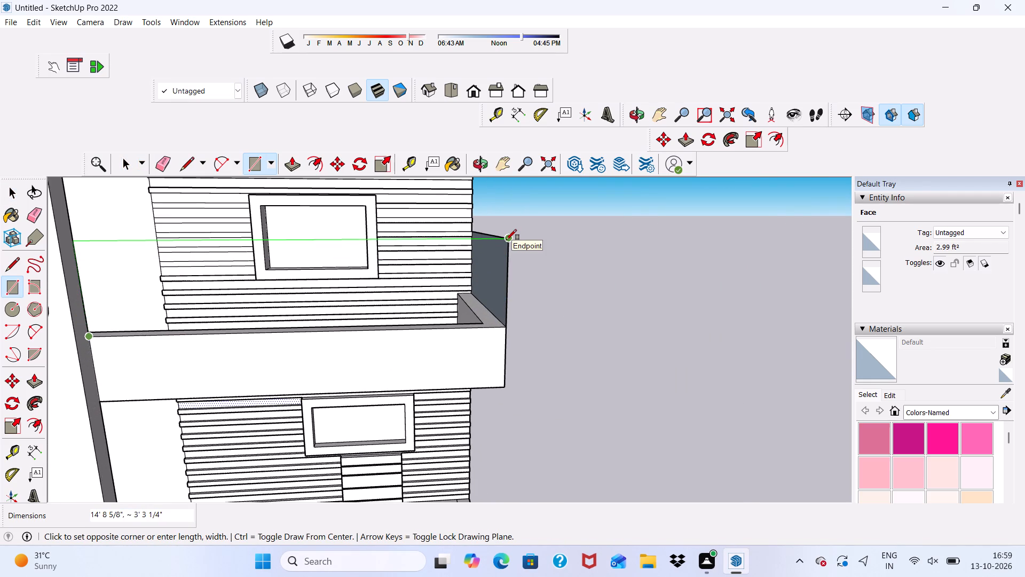
pyautogui.click(506, 240)
pyautogui.press('space')
# Examine the balcony's front and side railing panels against the whole elevation from the front, side and below.
pyautogui.moveTo(562, 272); pyautogui.dragTo(552, 278, button='middle')
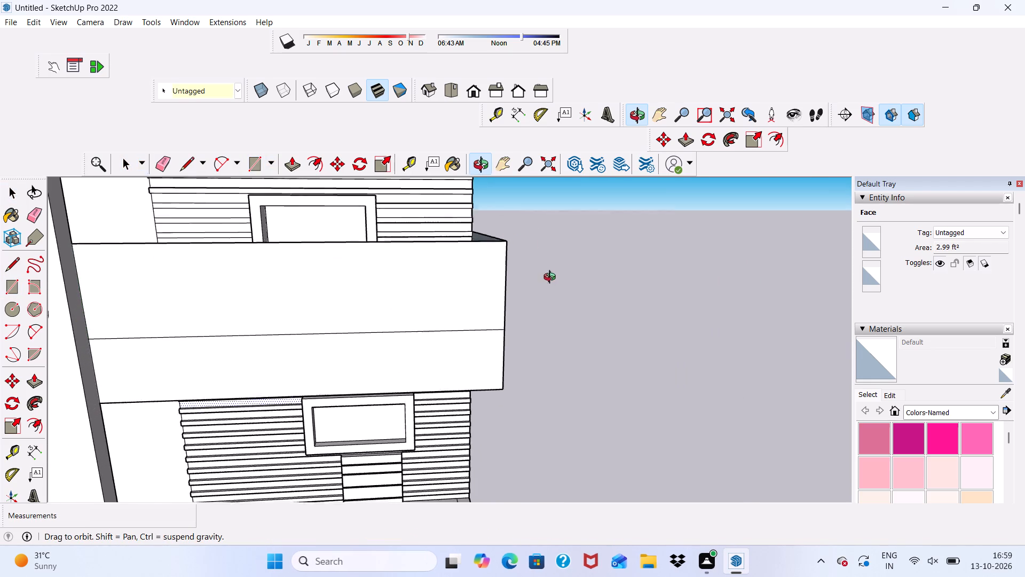
pyautogui.moveTo(552, 278); pyautogui.dragTo(453, 310, button='middle')
pyautogui.press('space')
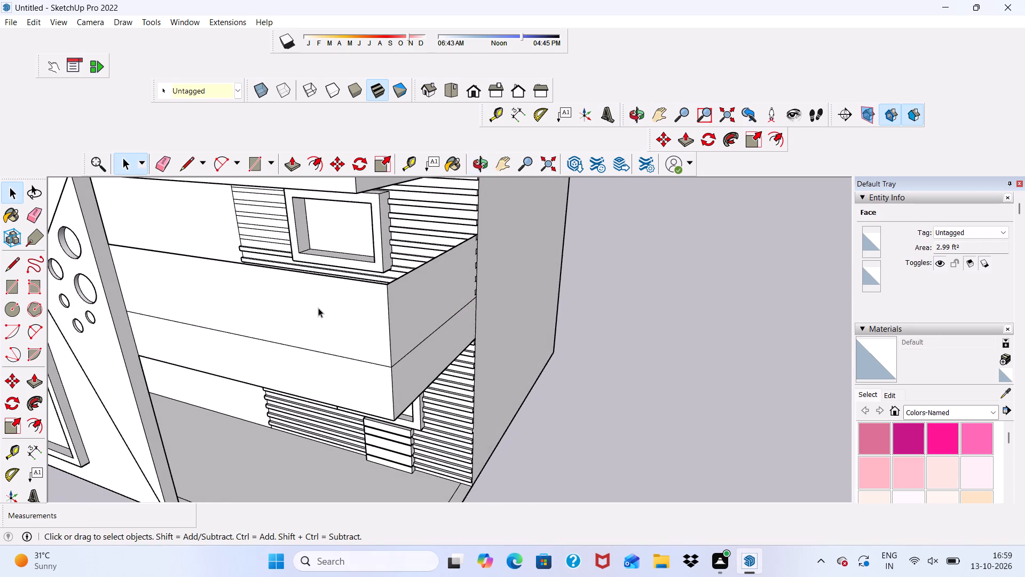
pyautogui.moveTo(302, 308); pyautogui.dragTo(493, 257, button='middle')
pyautogui.scroll(-1, 331, 271)
pyautogui.scroll(1, 505, 256)
pyautogui.scroll(-6, 491, 270)
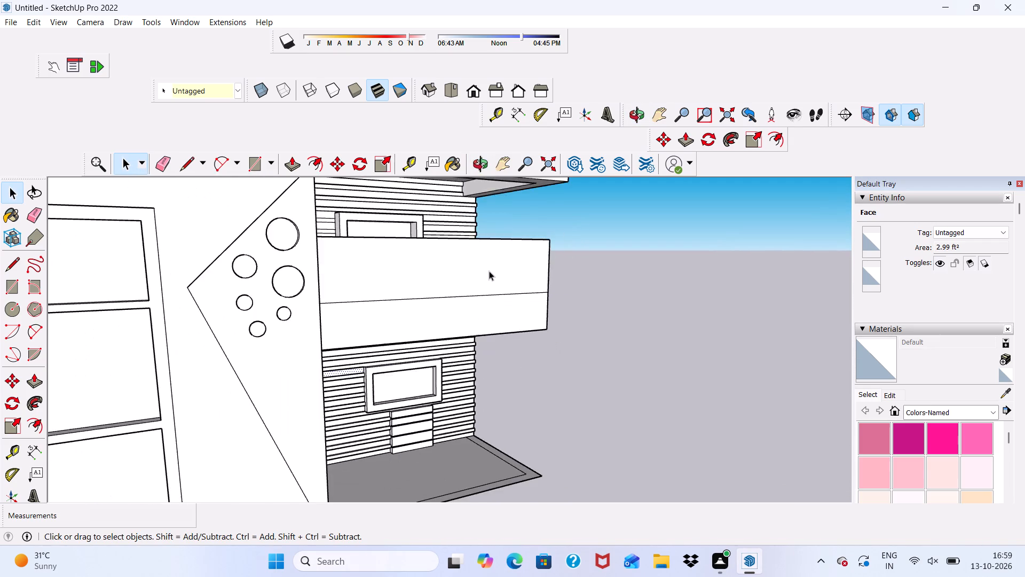
pyautogui.scroll(-5, 487, 268)
pyautogui.scroll(-4, 504, 227)
pyautogui.moveTo(518, 296); pyautogui.dragTo(439, 286, button='middle')
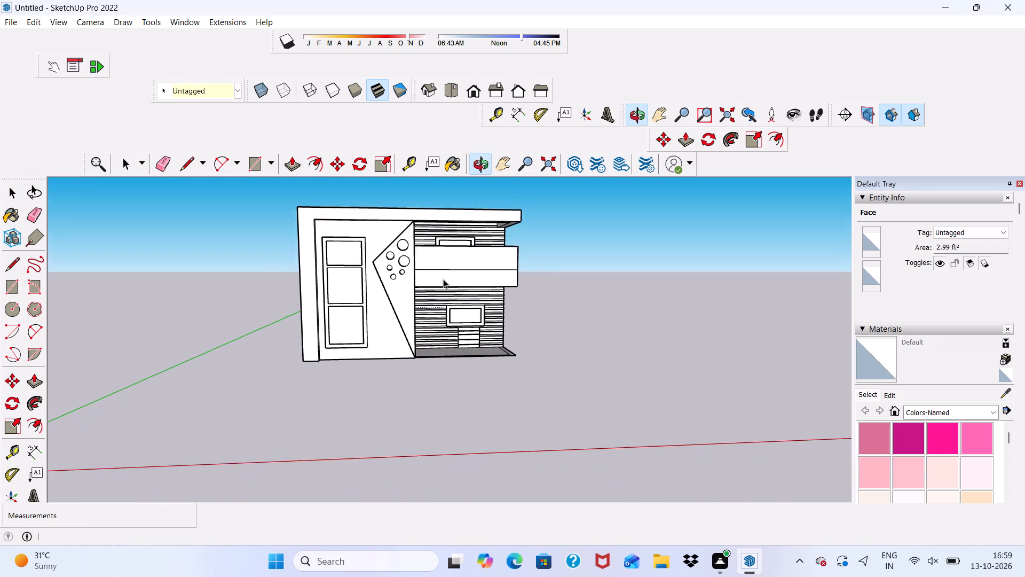
pyautogui.scroll(3, 491, 270)
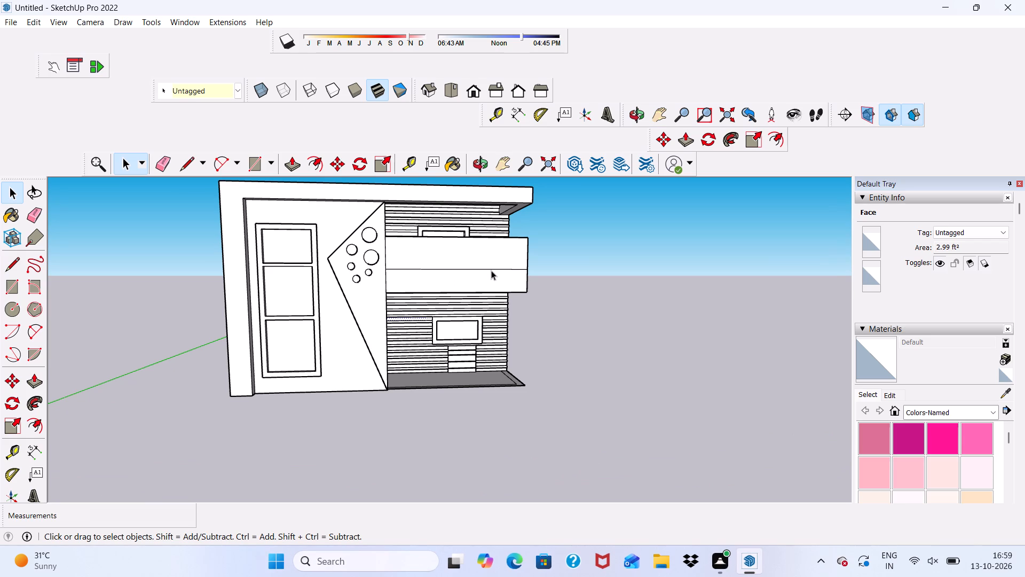
pyautogui.press('space')
pyautogui.scroll(5, 500, 280)
pyautogui.scroll(2, 541, 240)
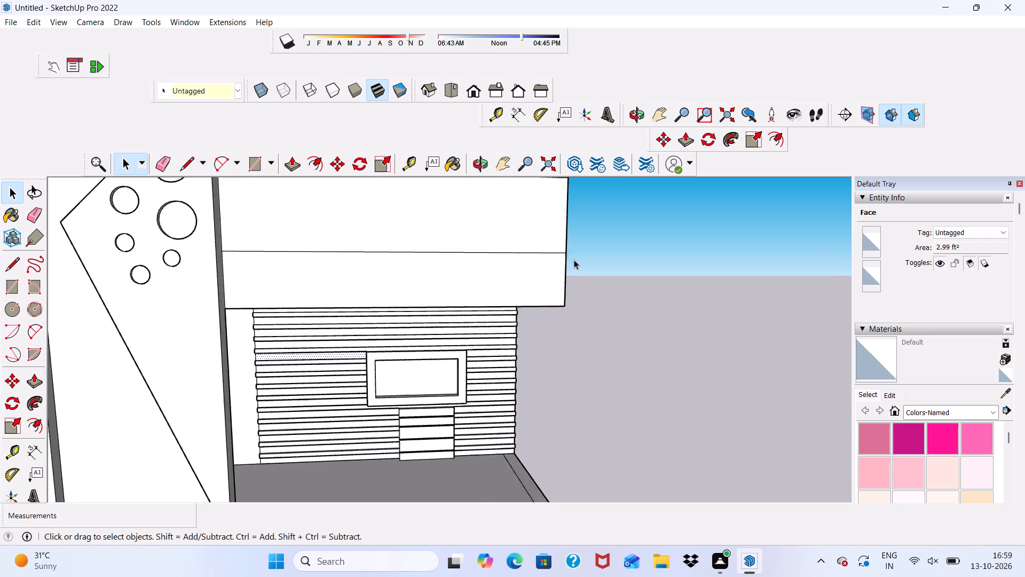
pyautogui.scroll(1, 574, 260)
pyautogui.scroll(-3, 540, 287)
pyautogui.moveTo(539, 292); pyautogui.dragTo(390, 182, button='middle')
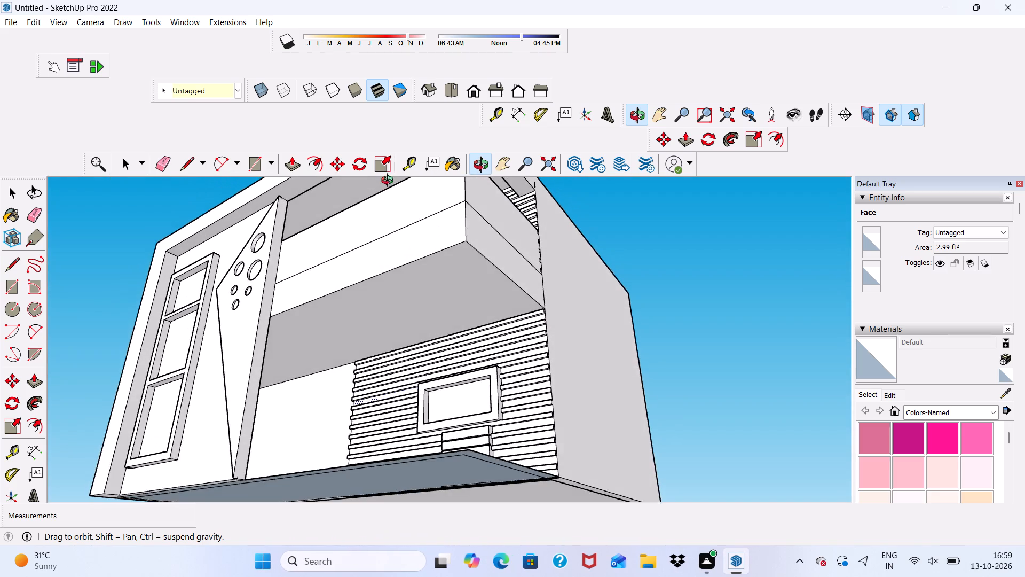
pyautogui.moveTo(390, 182); pyautogui.dragTo(433, 266, button='middle')
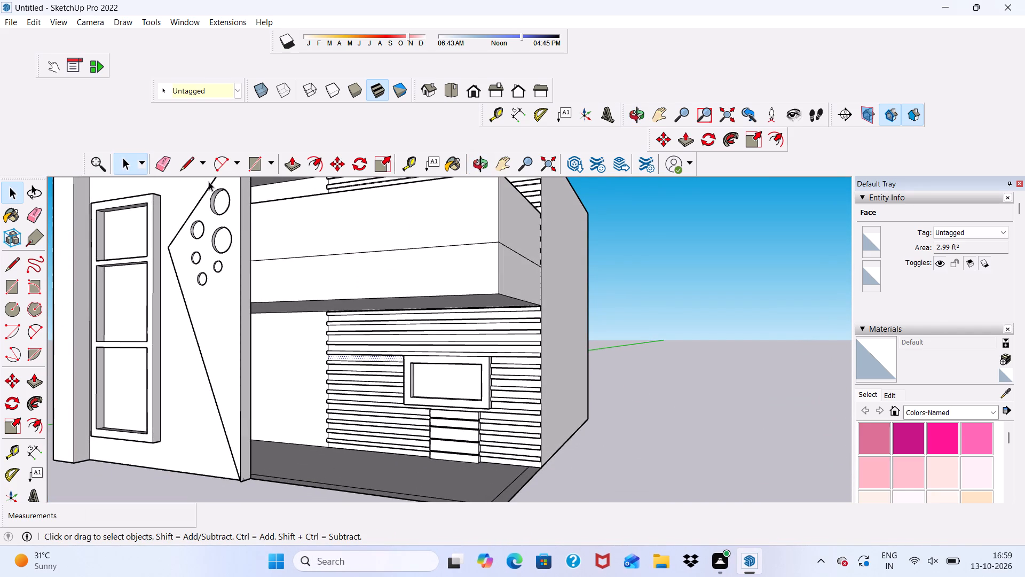
# Draw a thin horizontal rectangle about 14' 9" by 1 1/2" across the balcony parapet's front face, below its top edge.
pyautogui.scroll(2, 209, 182)
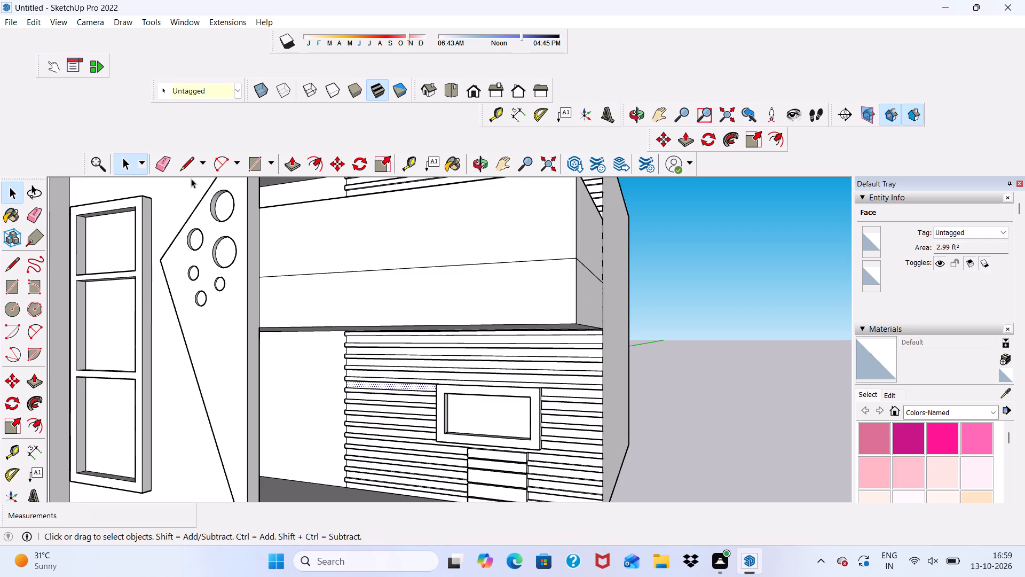
pyautogui.click(251, 163)
pyautogui.scroll(3, 261, 270)
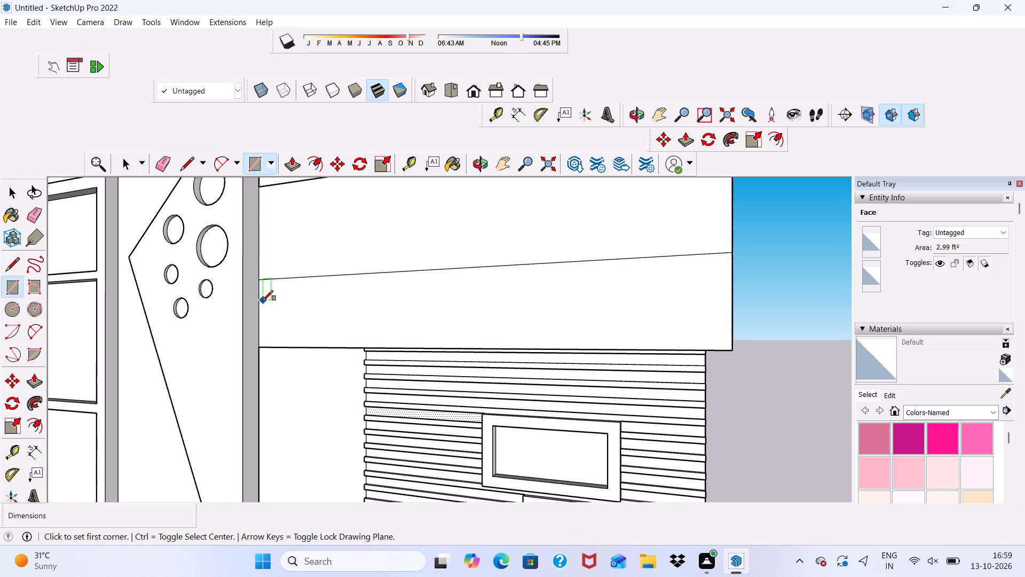
pyautogui.click(261, 302)
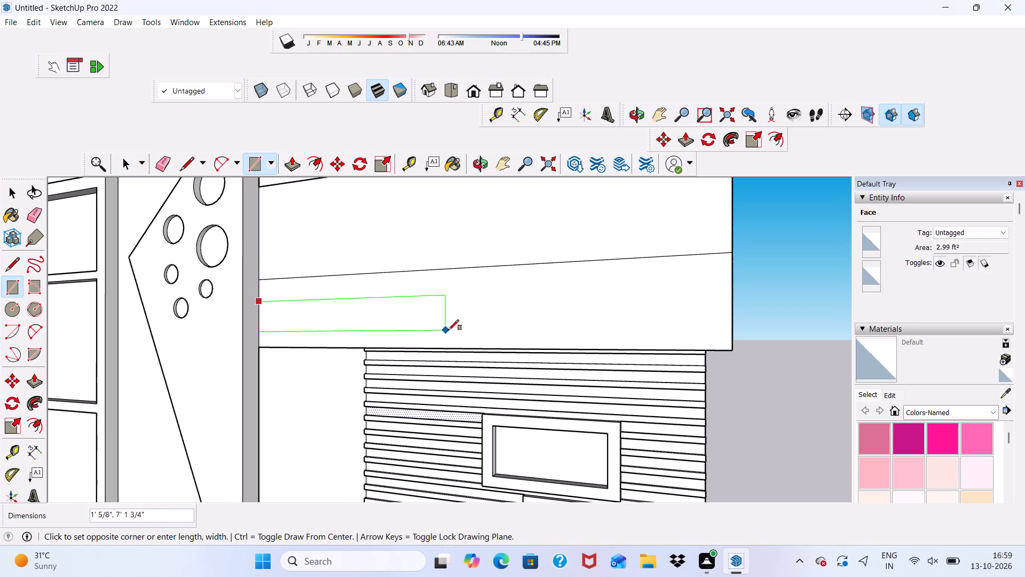
pyautogui.scroll(-4, 454, 331)
pyautogui.scroll(5, 637, 306)
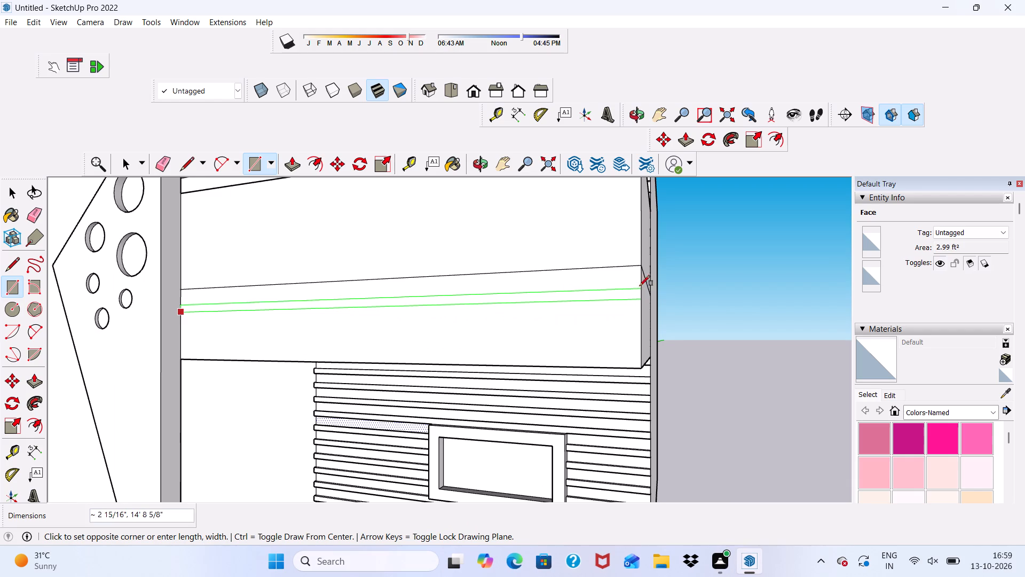
pyautogui.scroll(5, 642, 283)
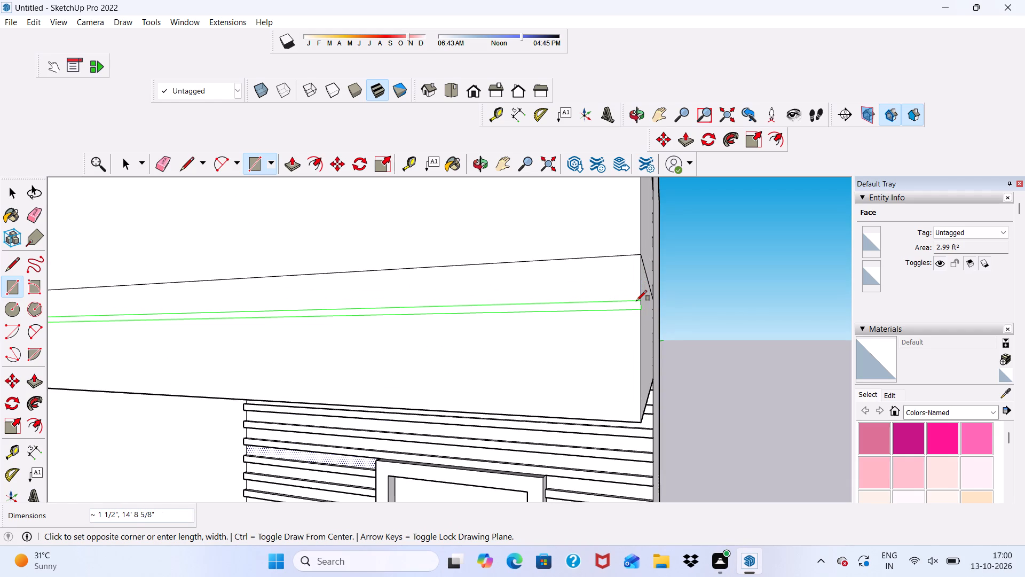
pyautogui.click(636, 301)
pyautogui.scroll(-5, 637, 301)
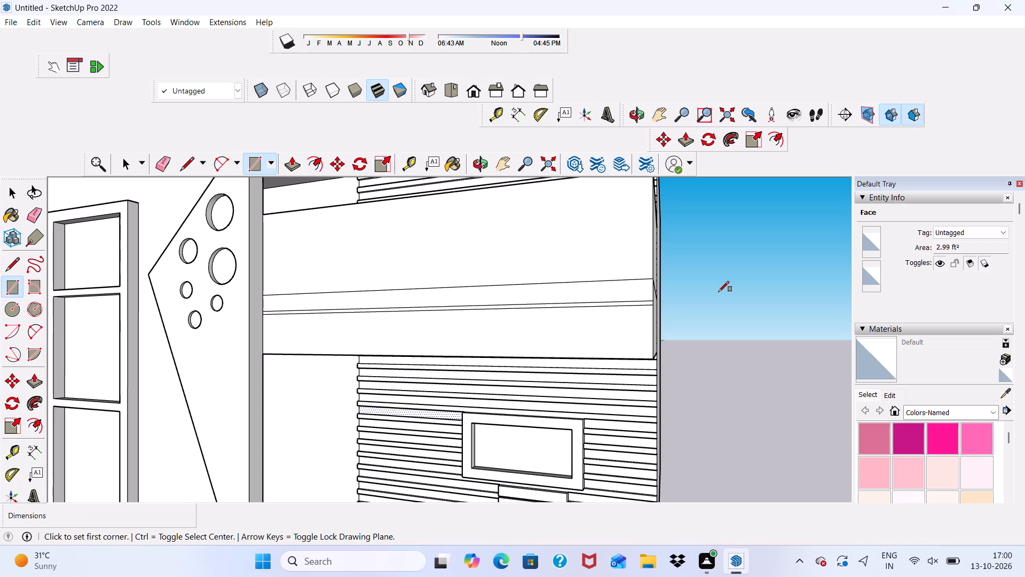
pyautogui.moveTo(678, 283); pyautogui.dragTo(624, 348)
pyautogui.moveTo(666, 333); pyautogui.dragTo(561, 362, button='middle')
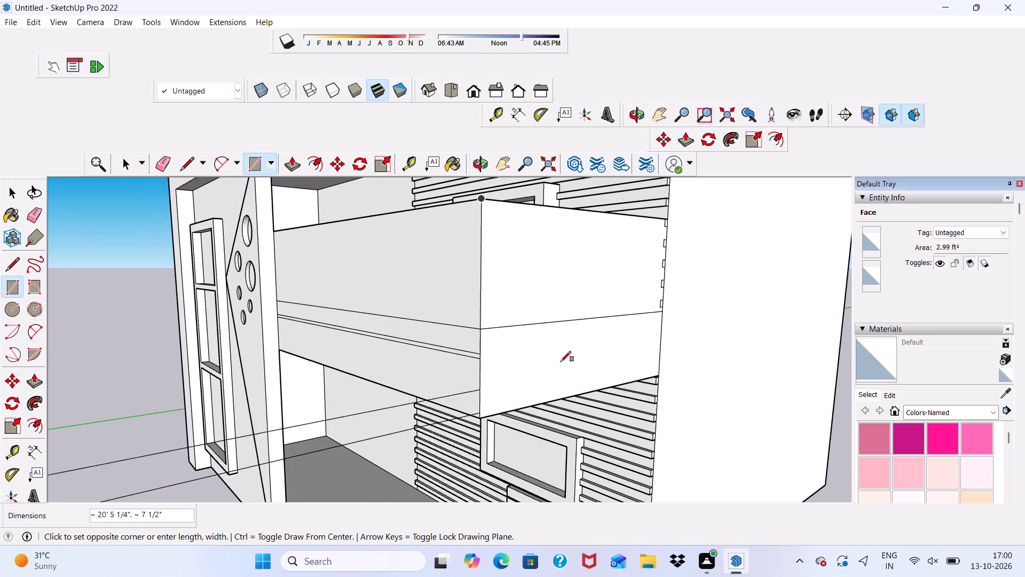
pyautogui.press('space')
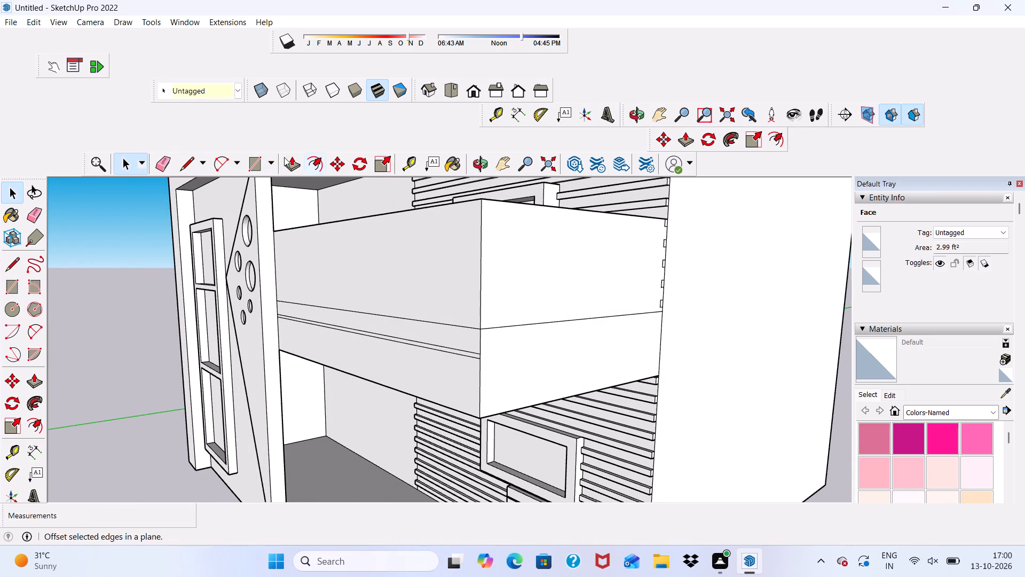
# Draw a thin horizontal rectangle about 8' 10" by 1 9/16" across the parapet's side face, continuing the front strip from the outer corner to the wall.
pyautogui.click(248, 162)
pyautogui.scroll(9, 490, 336)
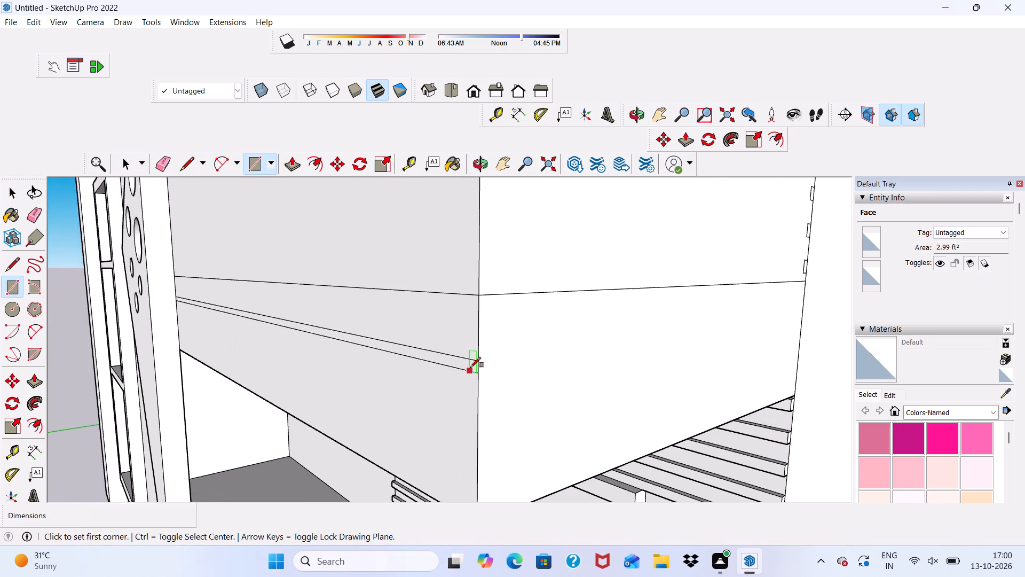
pyautogui.scroll(7, 476, 365)
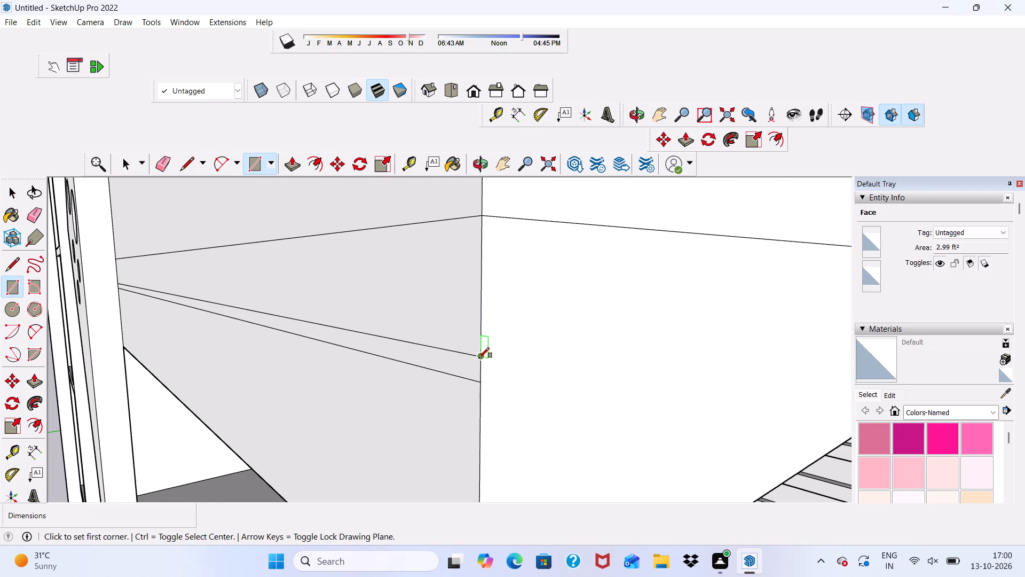
pyautogui.click(479, 358)
pyautogui.scroll(-6, 558, 371)
pyautogui.scroll(-4, 480, 356)
pyautogui.moveTo(504, 394); pyautogui.dragTo(504, 394, button='middle')
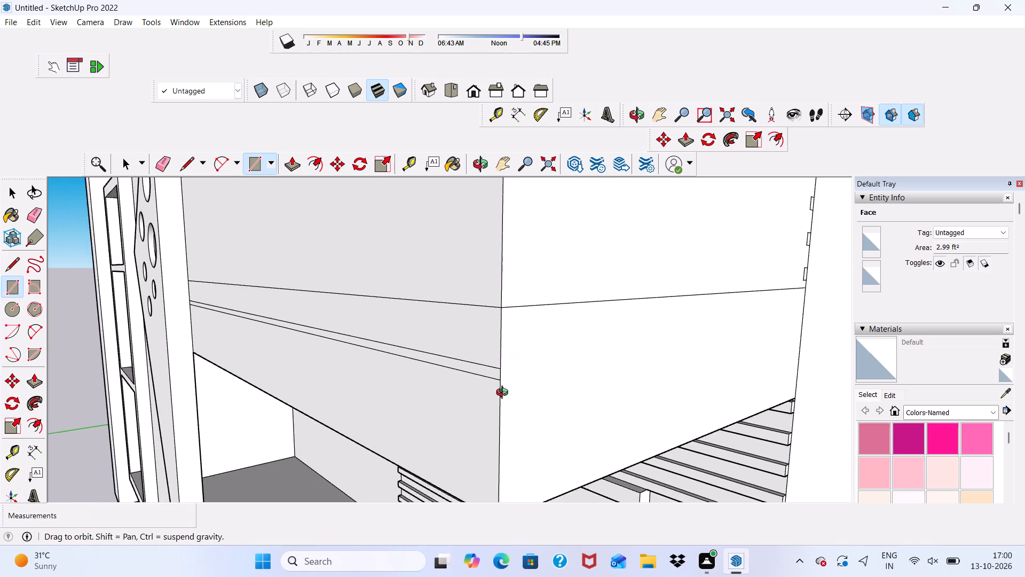
pyautogui.moveTo(504, 394); pyautogui.dragTo(406, 364, button='middle')
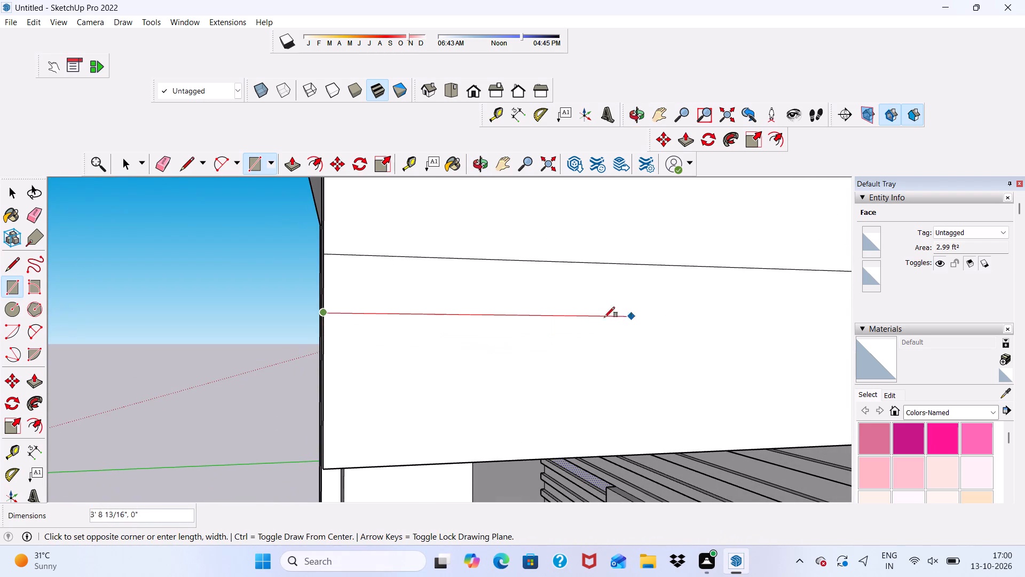
pyautogui.scroll(-5, 579, 325)
pyautogui.scroll(5, 825, 336)
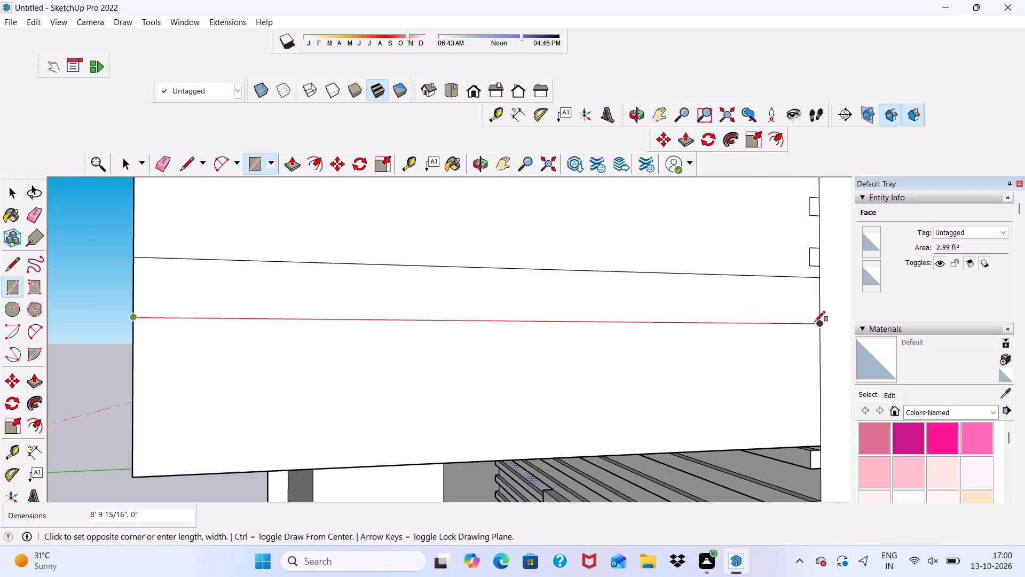
pyautogui.scroll(5, 815, 309)
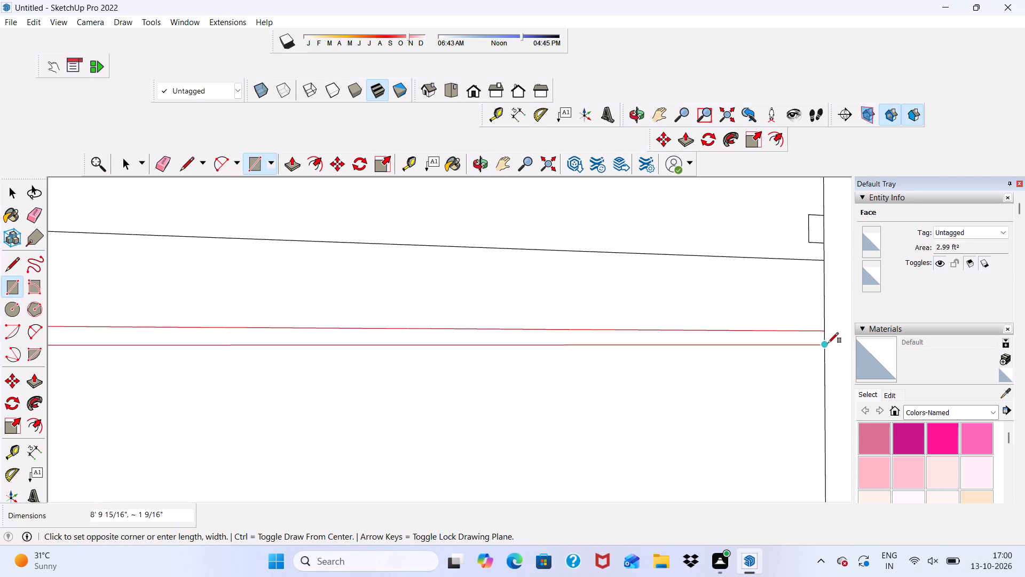
pyautogui.click(828, 344)
pyautogui.scroll(-11, 661, 324)
pyautogui.moveTo(679, 331); pyautogui.dragTo(680, 331, button='middle')
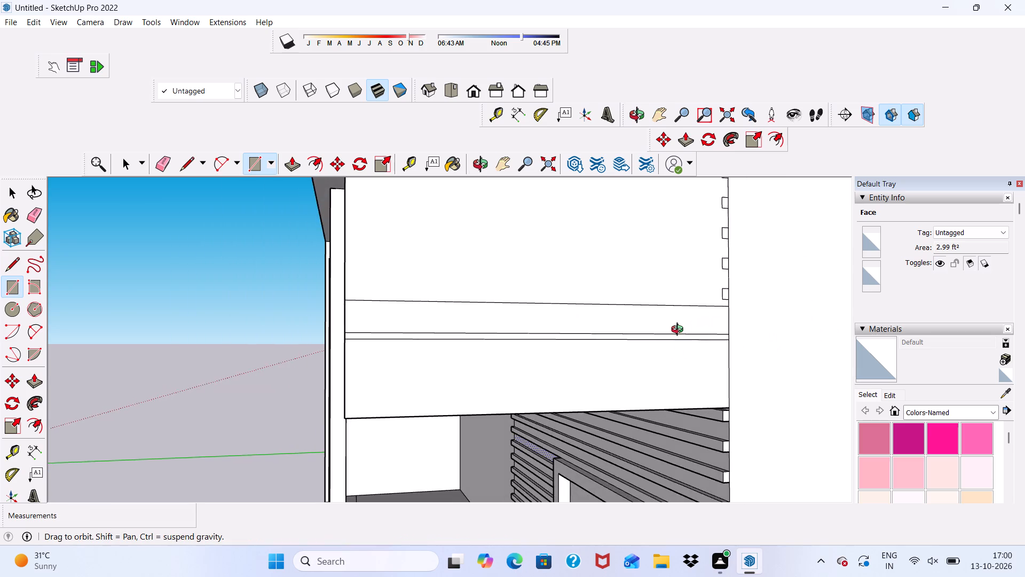
pyautogui.moveTo(680, 331); pyautogui.dragTo(792, 323, button='middle')
pyautogui.press('space')
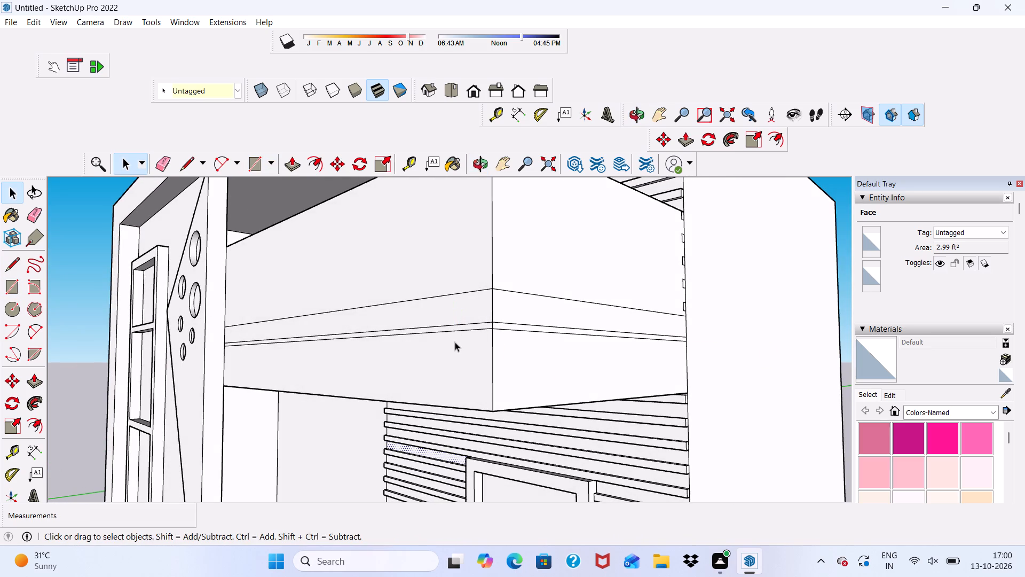
# Copy the thin strip on the balcony parapet's front face about 8 13/16" straight down on the same face.
pyautogui.moveTo(455, 342); pyautogui.dragTo(527, 344, button='middle')
pyautogui.scroll(5, 527, 344)
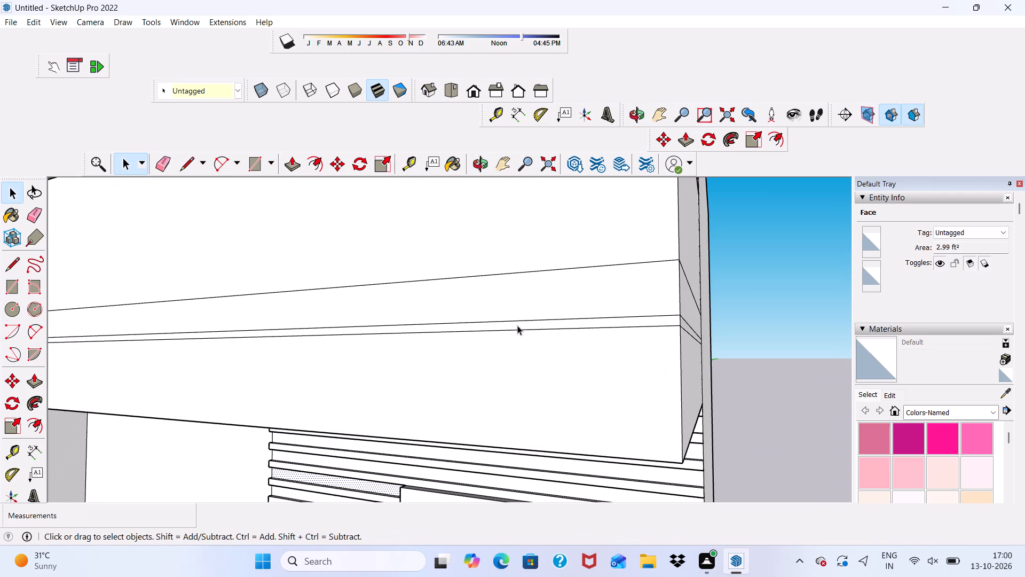
pyautogui.doubleClick(517, 325)
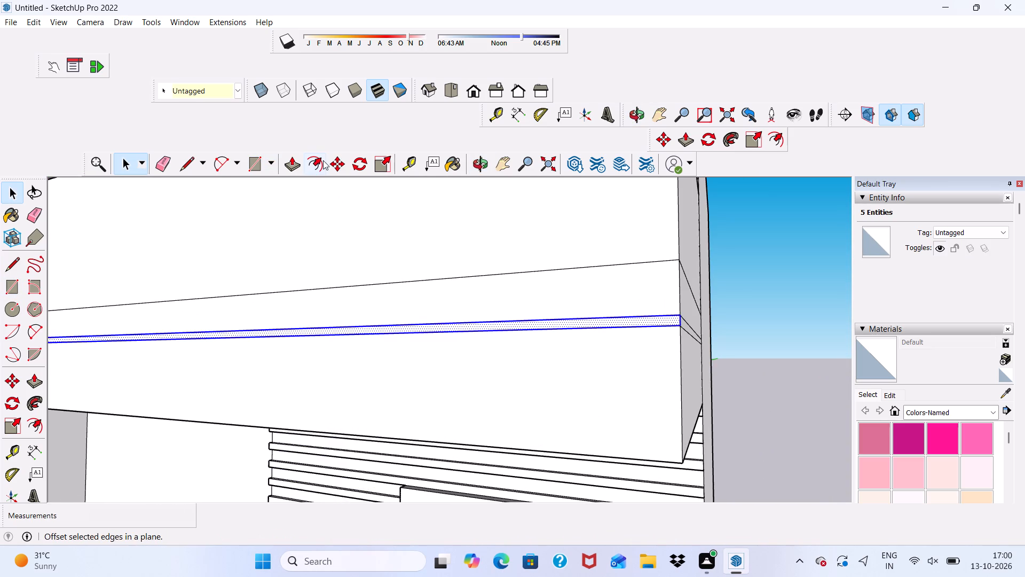
pyautogui.click(338, 163)
pyautogui.click(379, 329)
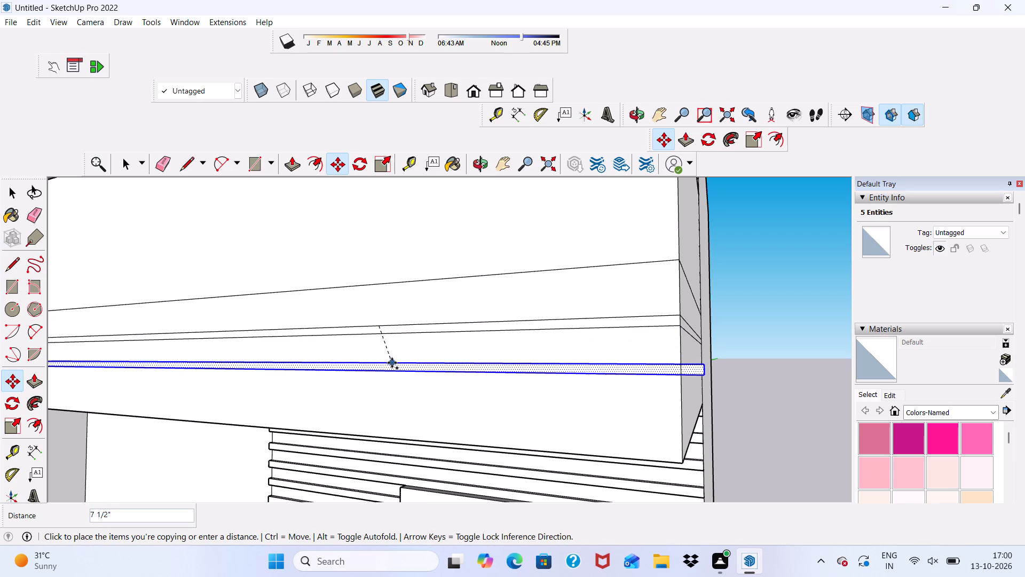
pyautogui.scroll(-6, 401, 354)
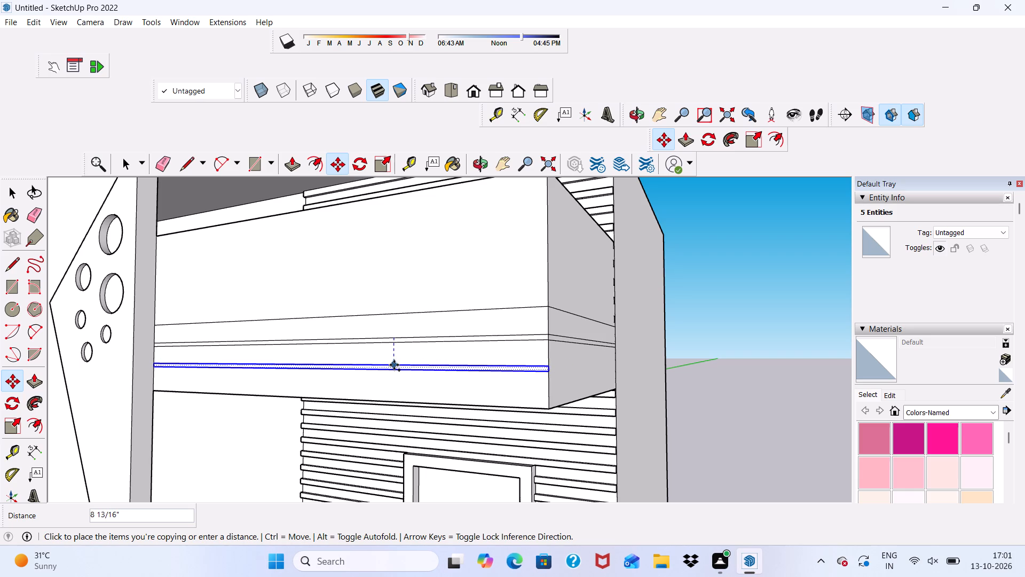
pyautogui.click(394, 365)
pyautogui.press('space')
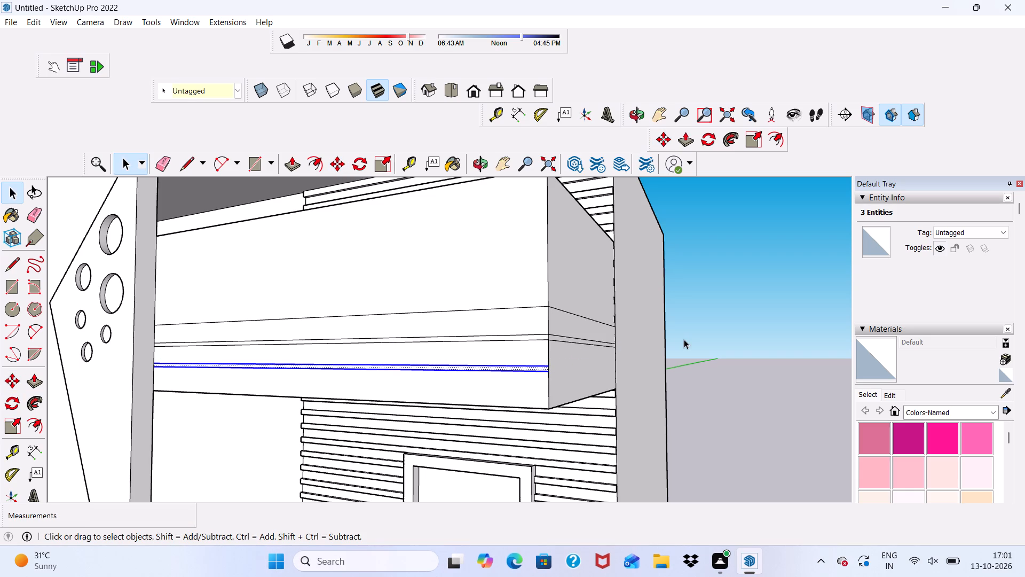
pyautogui.click(684, 339)
pyautogui.moveTo(564, 360); pyautogui.dragTo(469, 359, button='middle')
pyautogui.scroll(4, 464, 346)
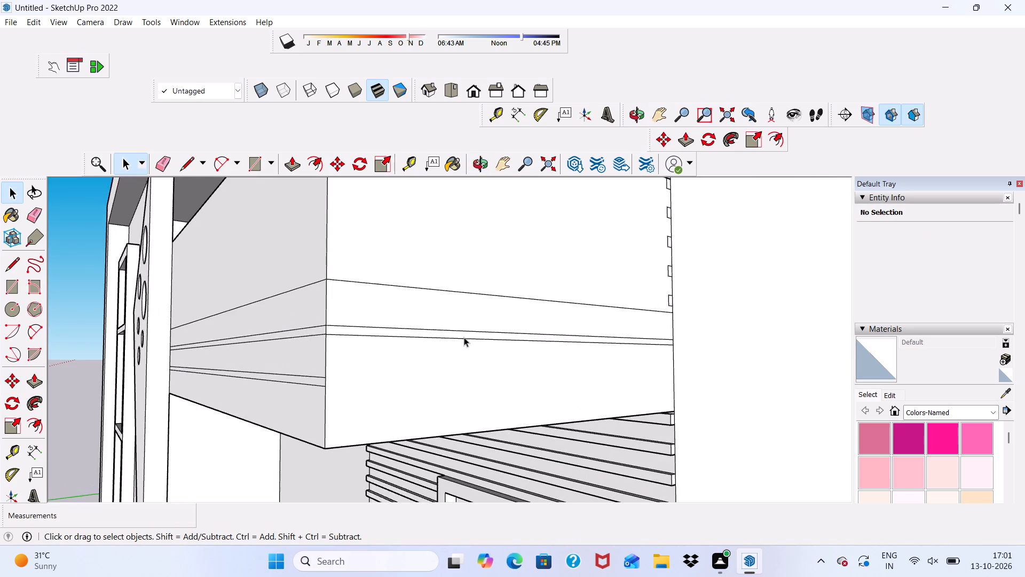
# Copy the thin strip on the balcony parapet's side face about 8 13/16" straight down on the same face.
pyautogui.scroll(4, 445, 348)
pyautogui.doubleClick(383, 325)
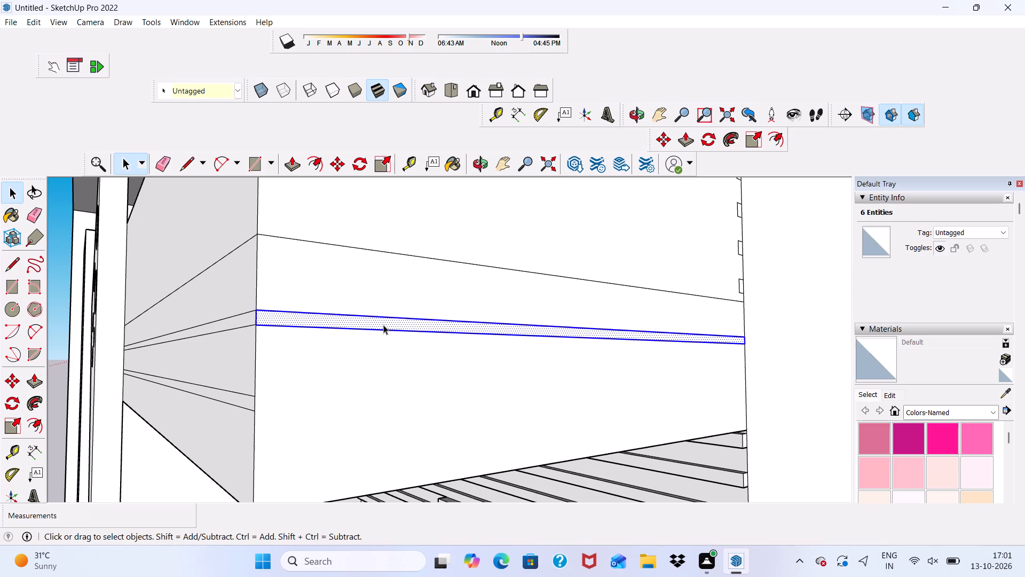
pyautogui.click(337, 165)
pyautogui.click(375, 323)
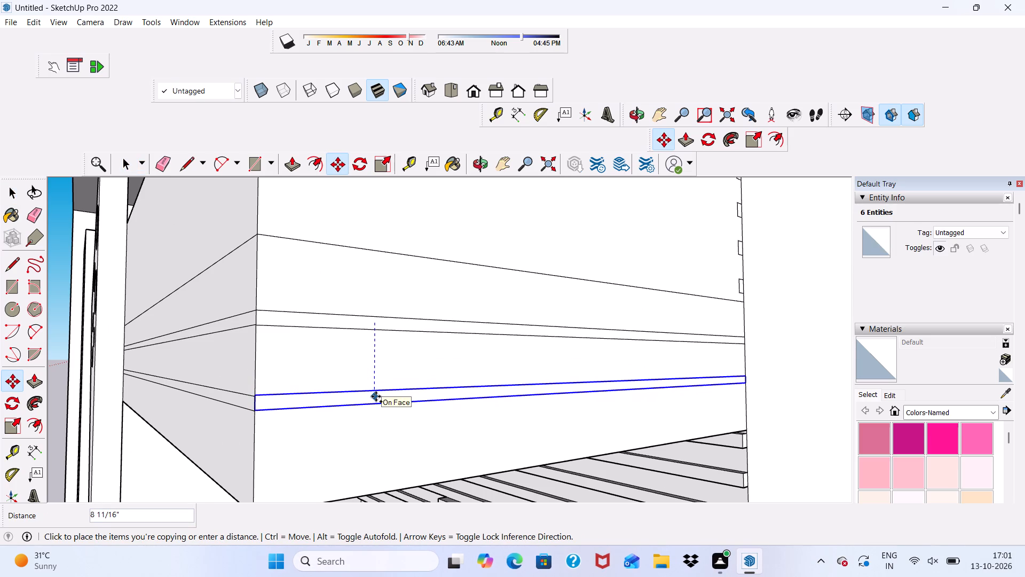
pyautogui.scroll(6, 372, 397)
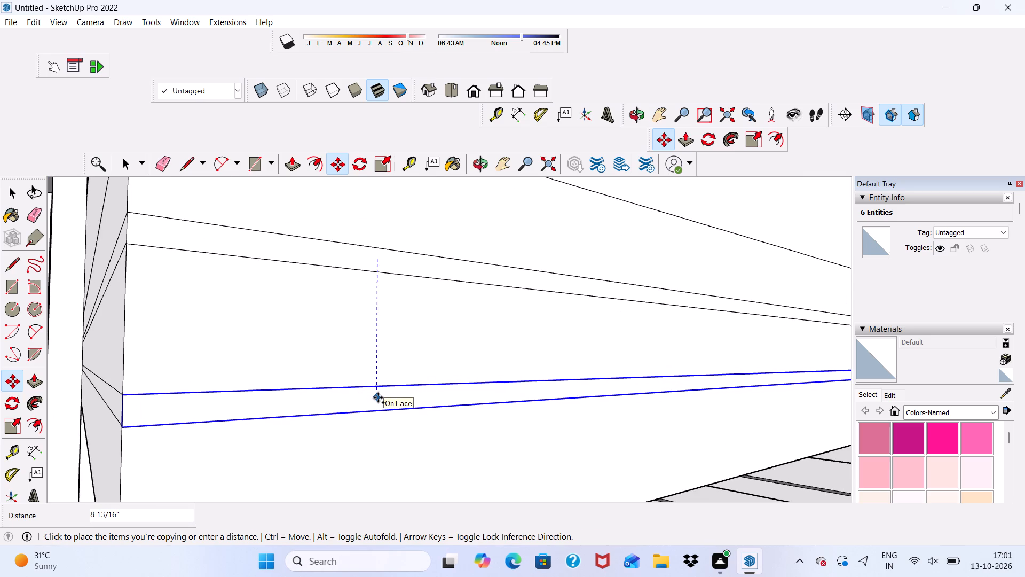
pyautogui.click(378, 397)
pyautogui.scroll(-5, 368, 390)
pyautogui.press('space')
pyautogui.scroll(-3, 355, 386)
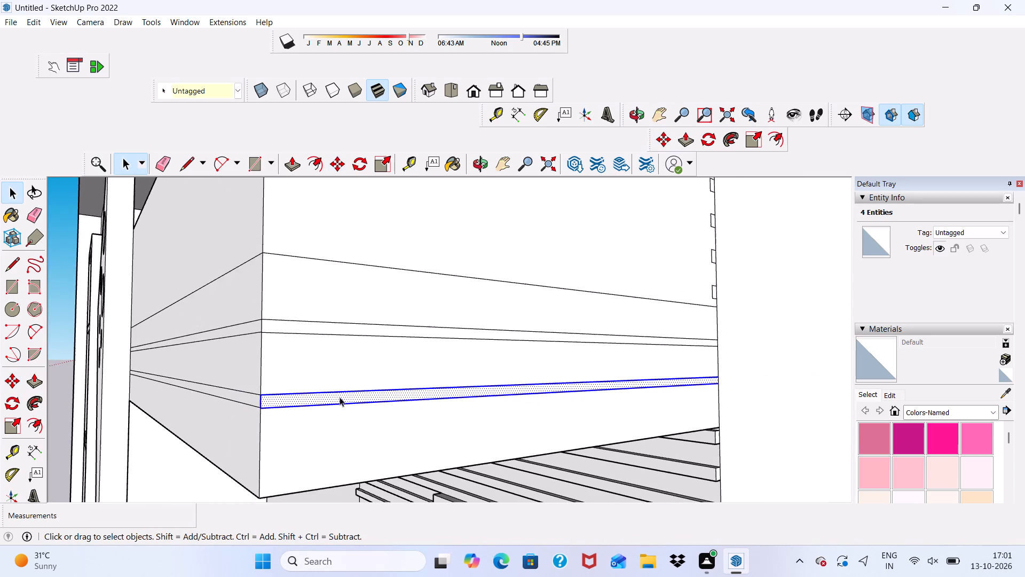
pyautogui.moveTo(441, 371); pyautogui.dragTo(566, 359, button='middle')
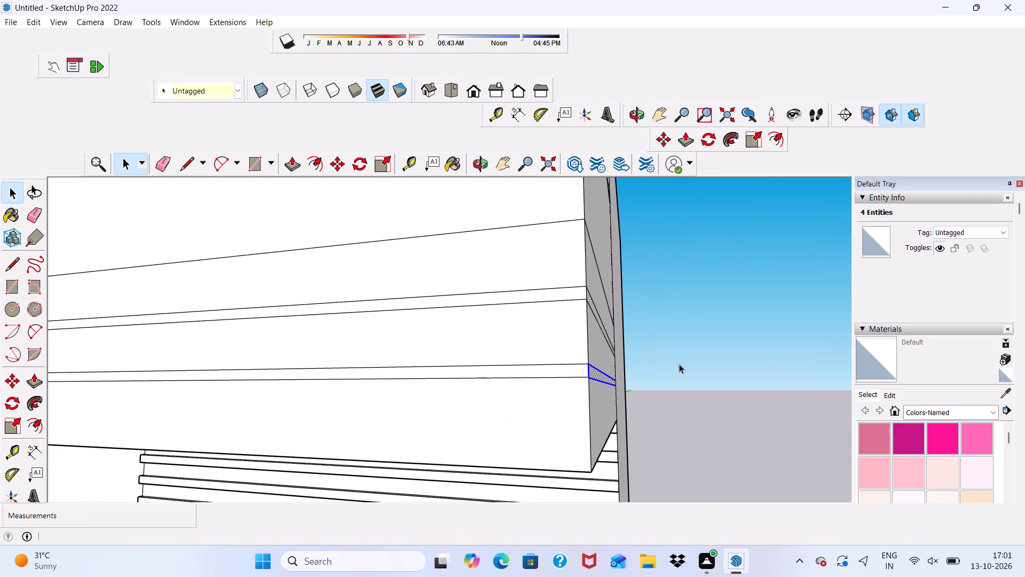
pyautogui.click(681, 364)
# Extrude the upper and lower thin strips on the balcony parapet's front face outward by 2" each.
pyautogui.scroll(5, 558, 375)
pyautogui.scroll(-6, 558, 375)
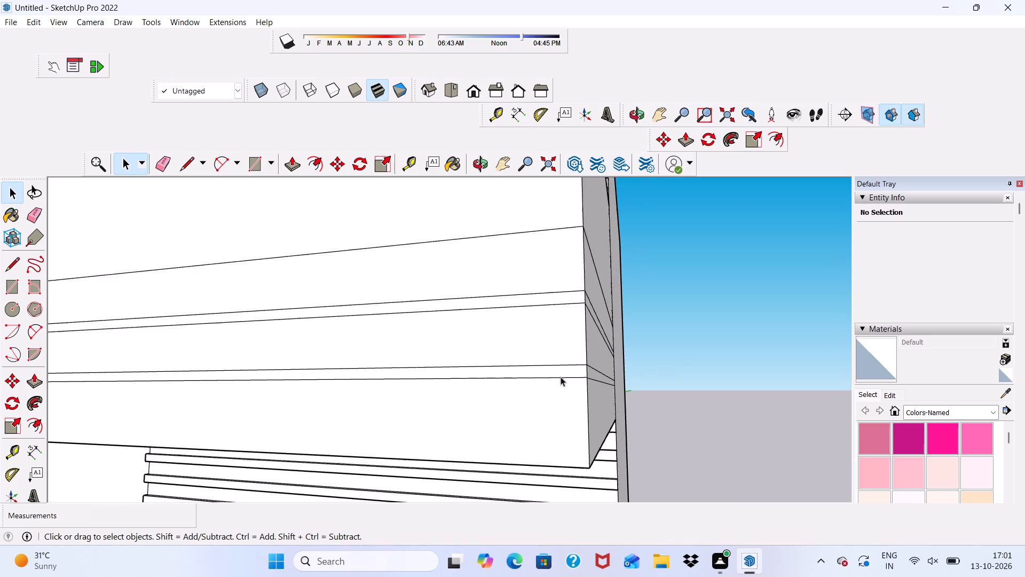
pyautogui.scroll(-5, 570, 358)
pyautogui.moveTo(578, 367); pyautogui.dragTo(614, 389, button='middle')
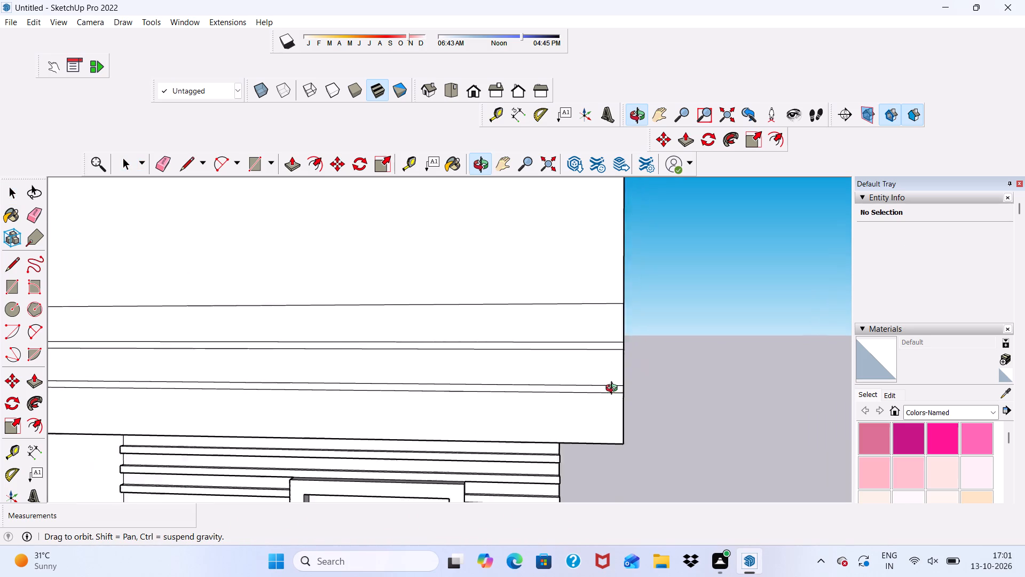
pyautogui.moveTo(614, 389); pyautogui.dragTo(523, 415, button='middle')
pyautogui.press('space')
pyautogui.scroll(-5, 551, 375)
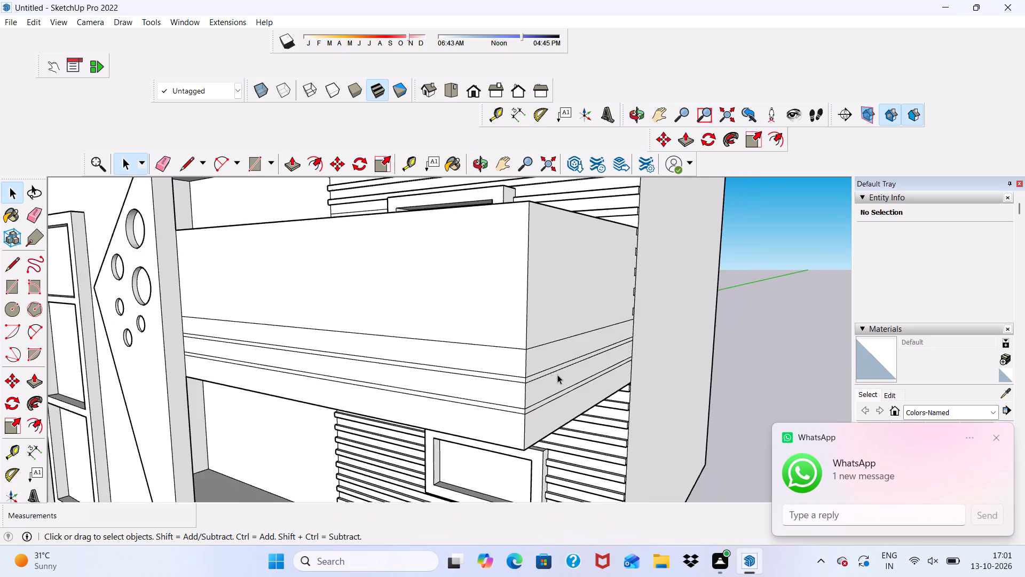
pyautogui.scroll(-4, 566, 381)
pyautogui.moveTo(469, 404); pyautogui.dragTo(614, 400, button='middle')
pyautogui.scroll(6, 575, 374)
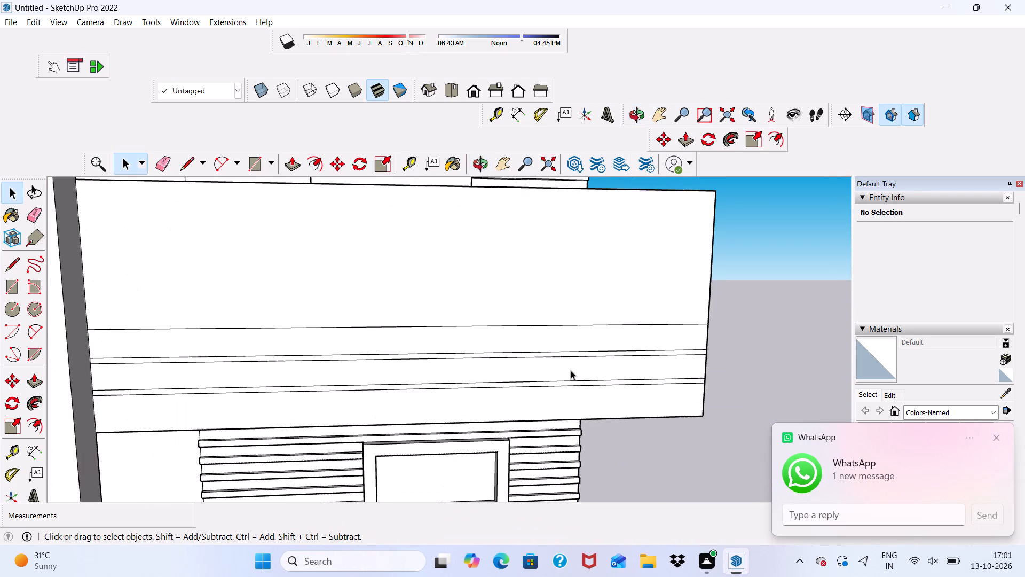
pyautogui.scroll(11, 569, 365)
pyautogui.click(573, 342)
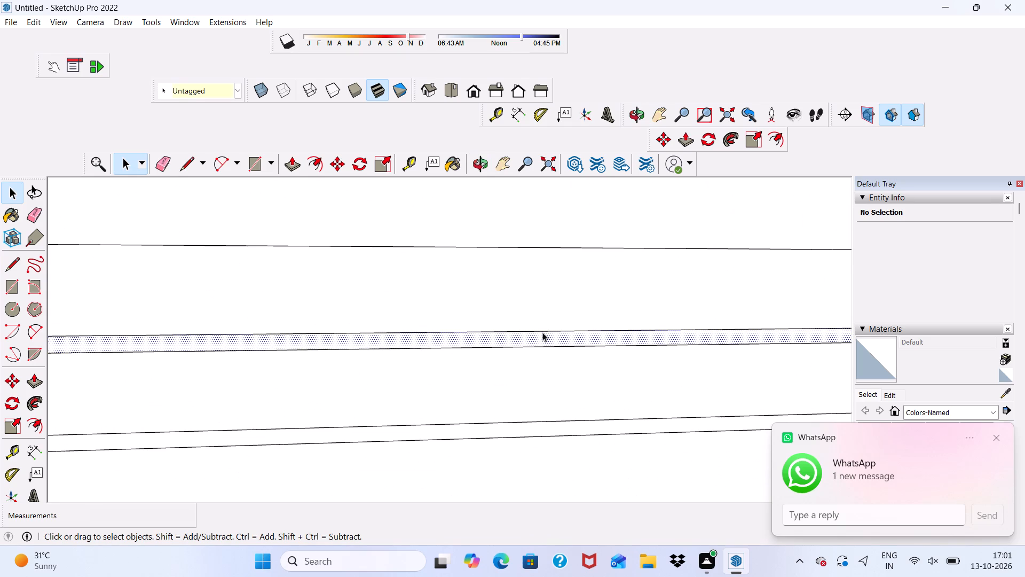
pyautogui.click(293, 163)
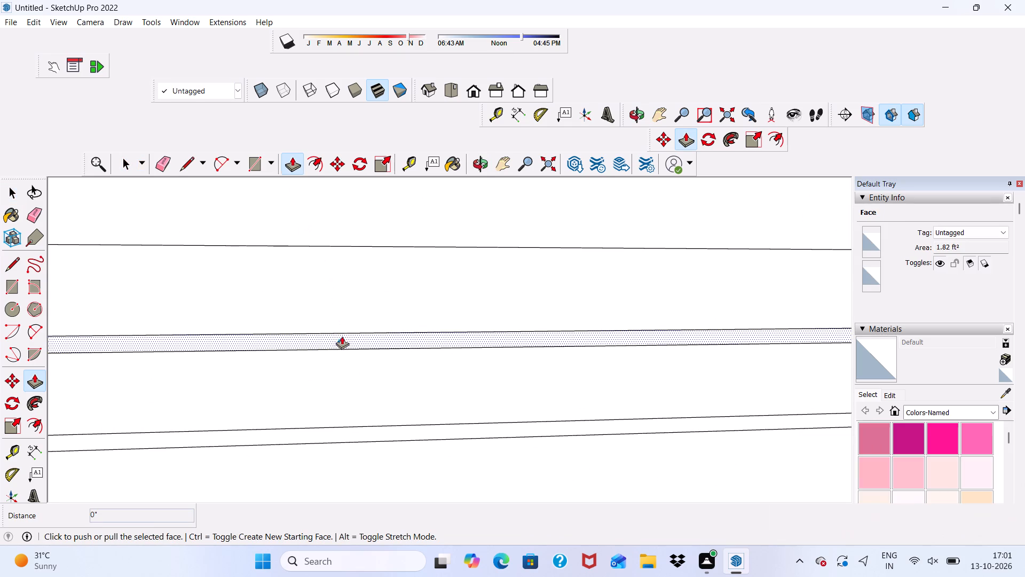
pyautogui.click(345, 332)
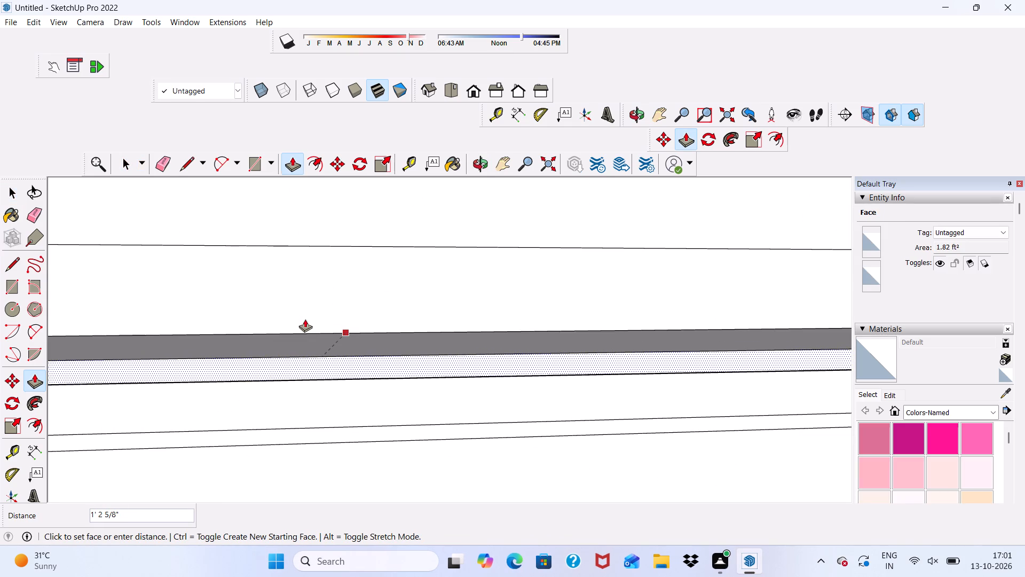
pyautogui.press('2')
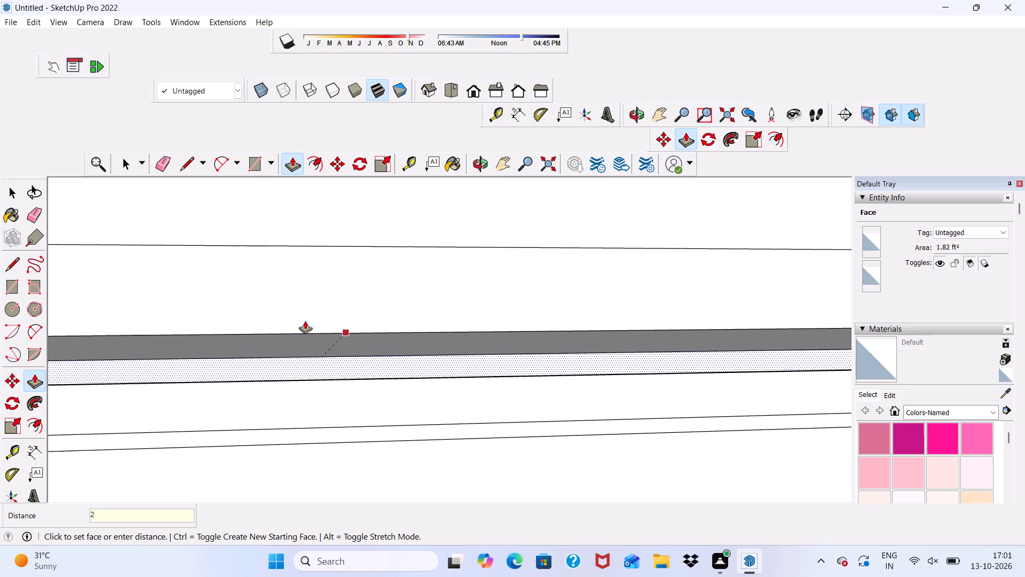
pyautogui.hotkey('shift', '"')
pyautogui.press('Return')
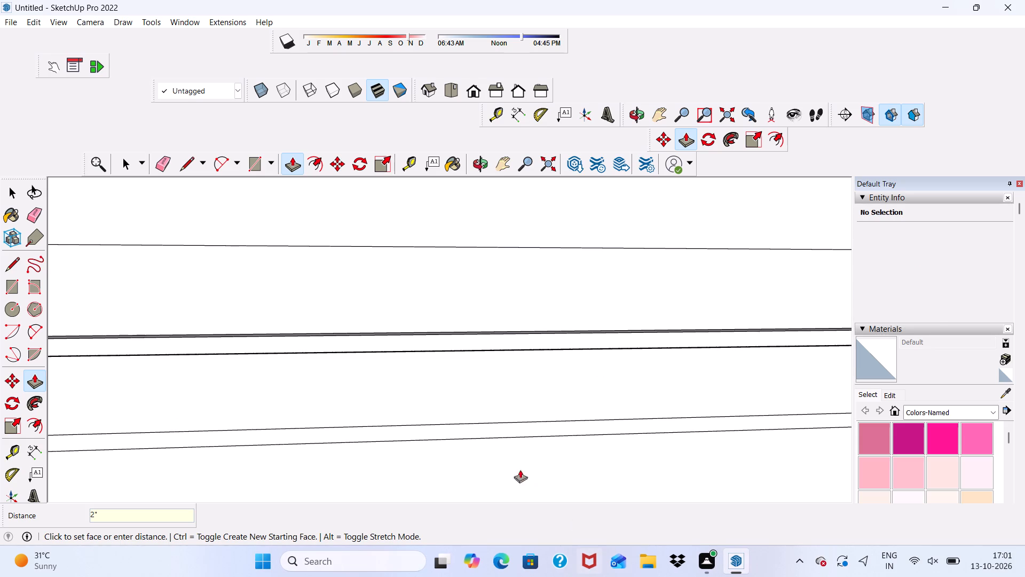
pyautogui.click(454, 428)
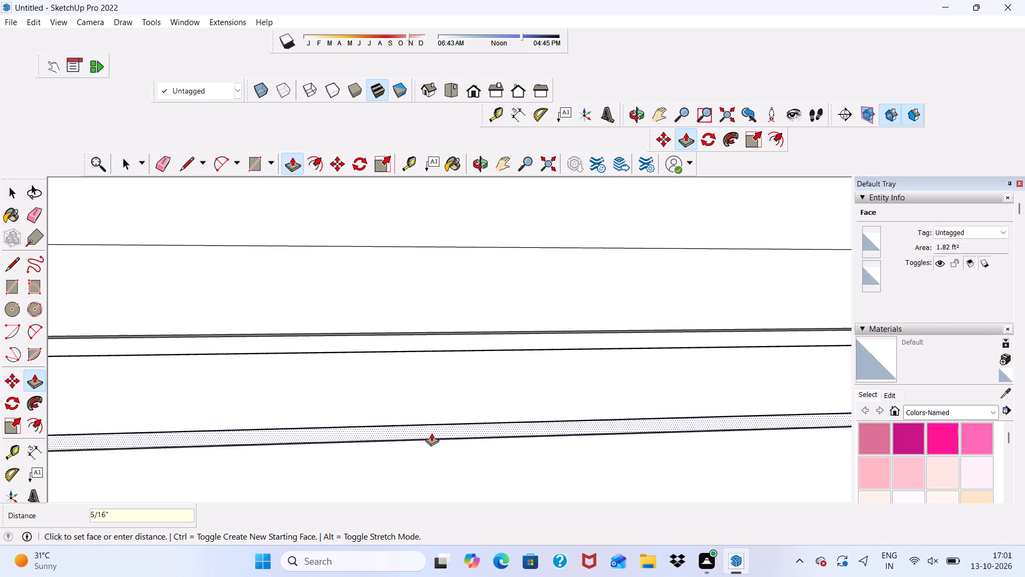
pyautogui.press('2')
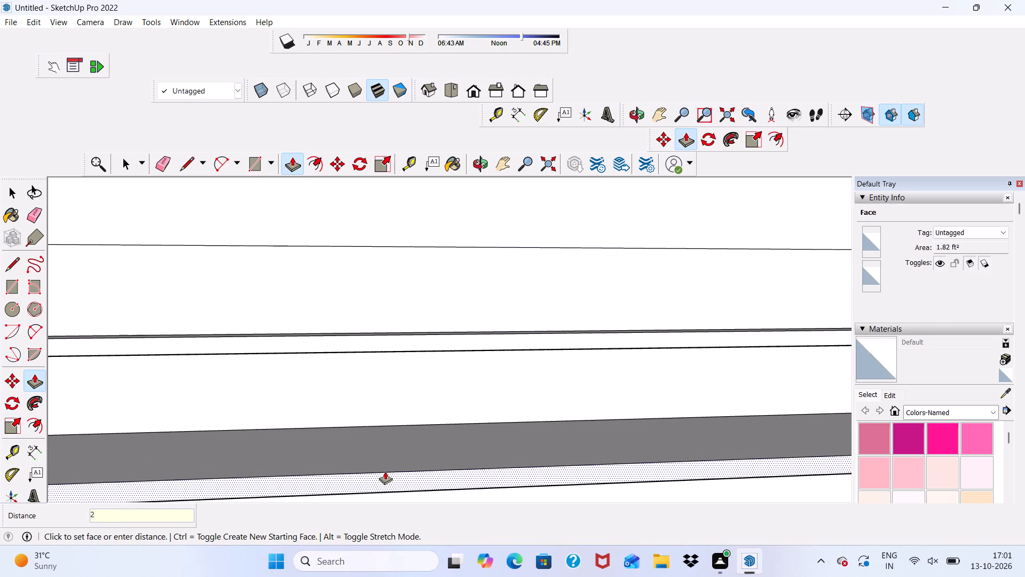
pyautogui.hotkey('shift', '"')
pyautogui.press('Return')
# Extrude the upper and lower thin strips on the balcony parapet's side face outward by 2" each.
pyautogui.scroll(-6, 431, 466)
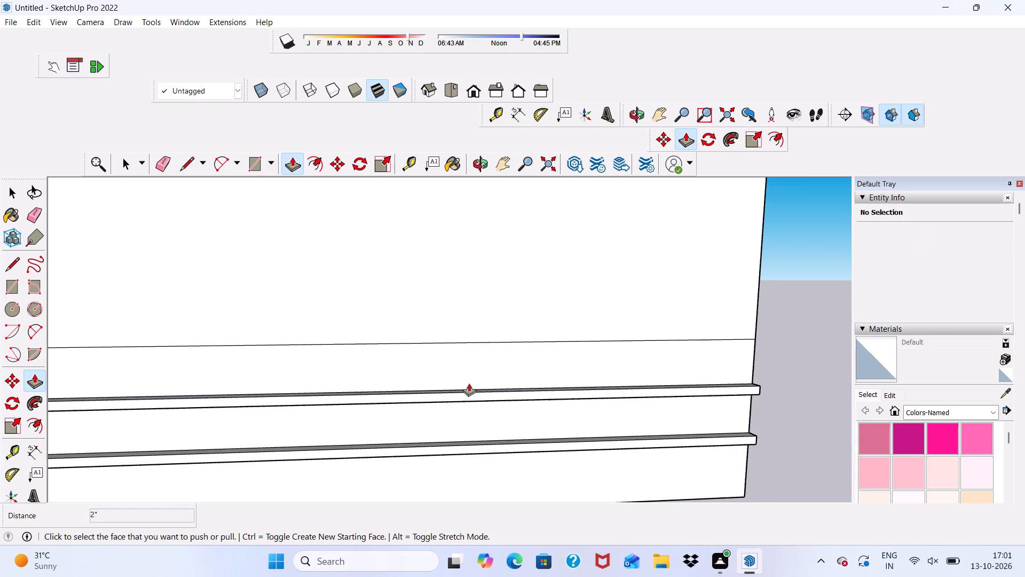
pyautogui.scroll(-5, 469, 383)
pyautogui.moveTo(528, 427); pyautogui.dragTo(333, 452, button='middle')
pyautogui.scroll(6, 326, 426)
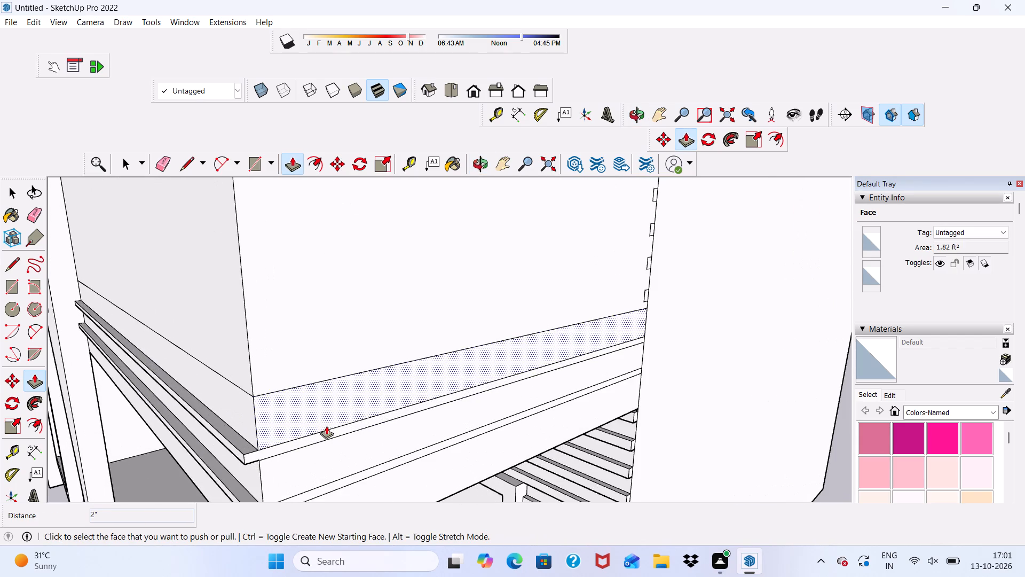
pyautogui.click(256, 453)
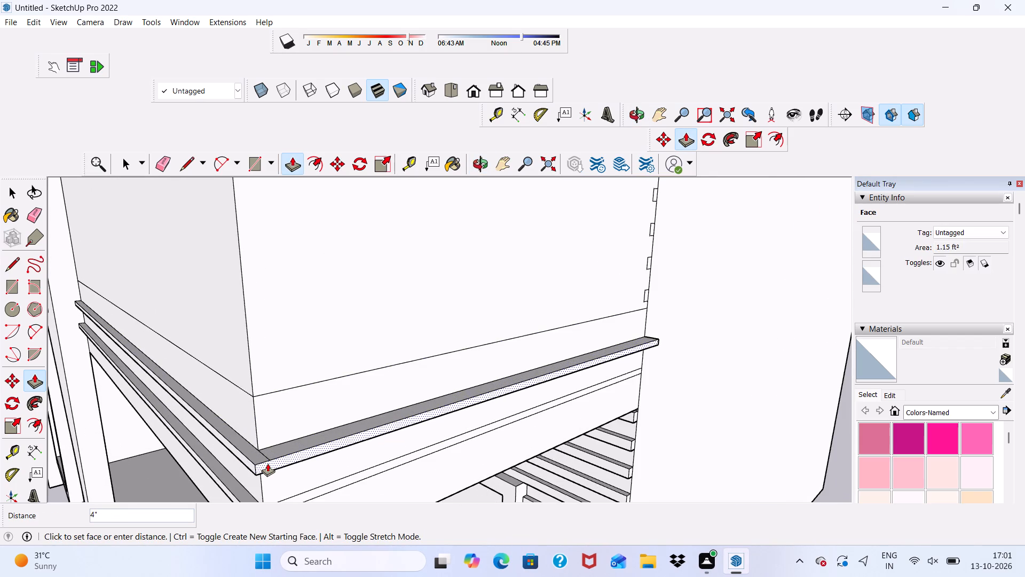
pyautogui.press('2')
pyautogui.hotkey('shift', '"')
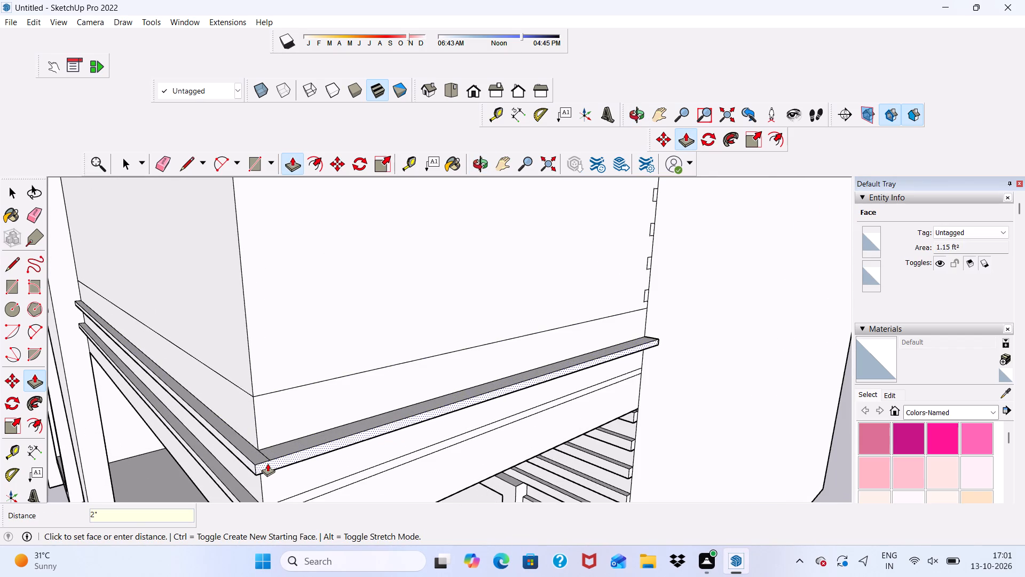
pyautogui.press('Return')
pyautogui.scroll(-6, 251, 556)
pyautogui.scroll(1, 382, 395)
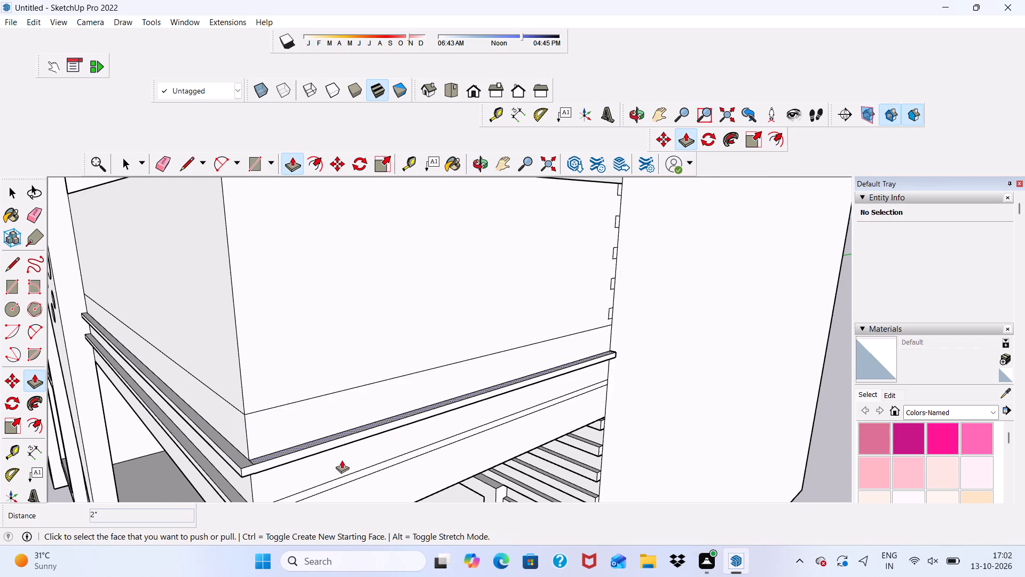
pyautogui.scroll(5, 342, 463)
pyautogui.click(360, 471)
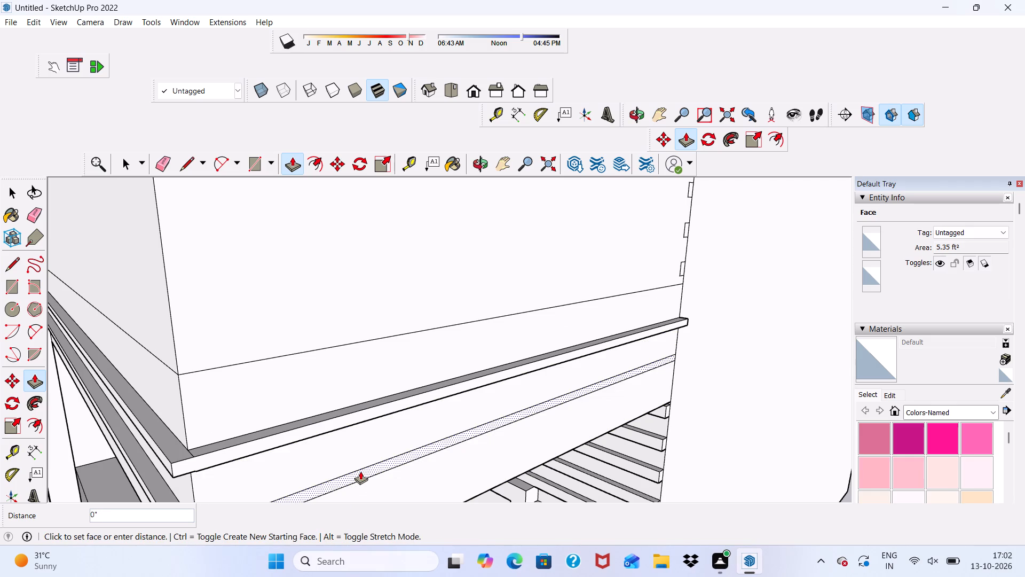
pyautogui.press('2')
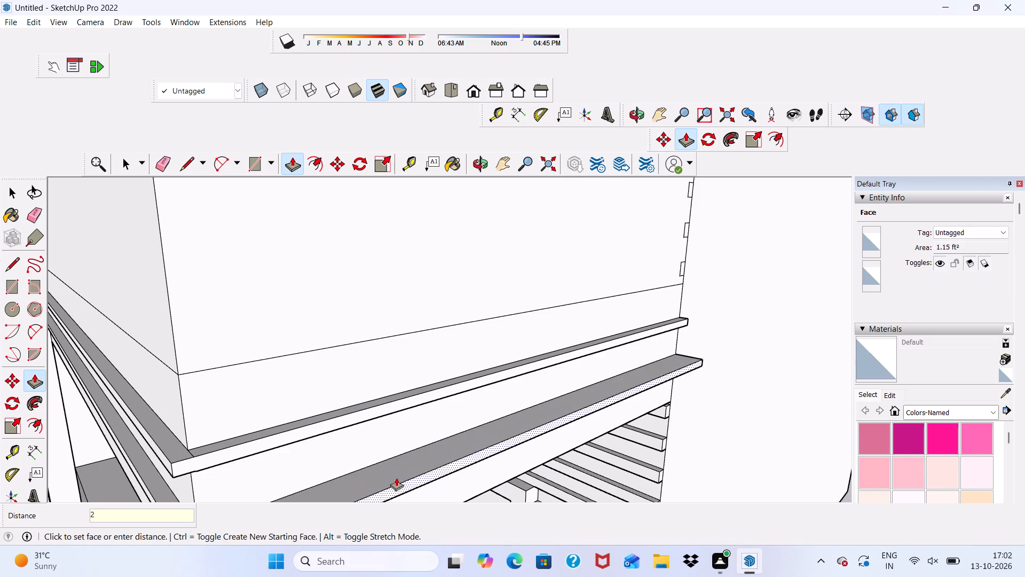
pyautogui.hotkey('shift', '"')
pyautogui.press('Return')
pyautogui.scroll(-6, 396, 435)
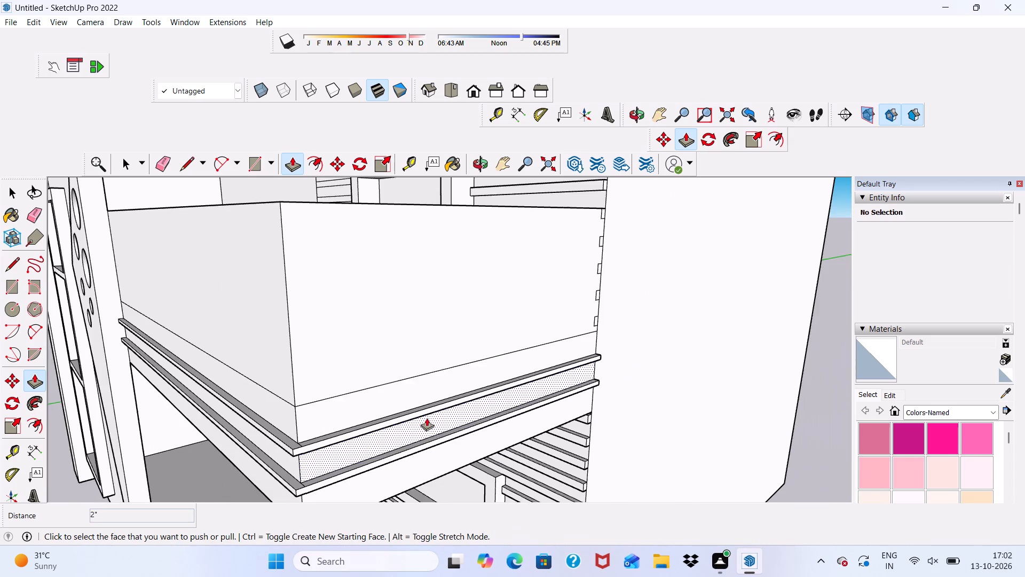
# Erase the leftover edges on top of the upper and lower bands where they meet at the parapet's outer corner.
pyautogui.scroll(-6, 427, 418)
pyautogui.scroll(7, 337, 460)
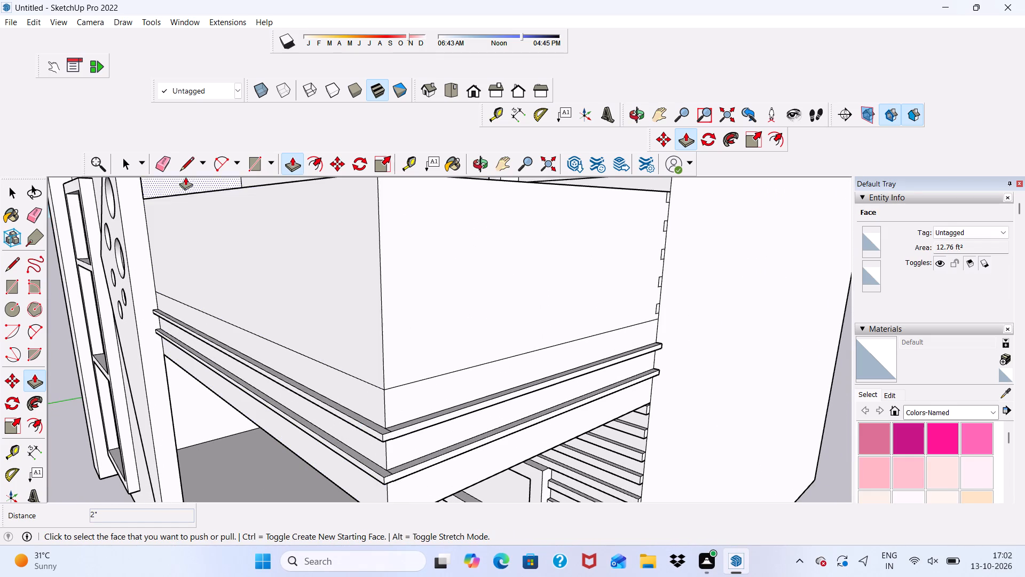
pyautogui.click(163, 159)
pyautogui.scroll(3, 330, 357)
pyautogui.scroll(8, 430, 436)
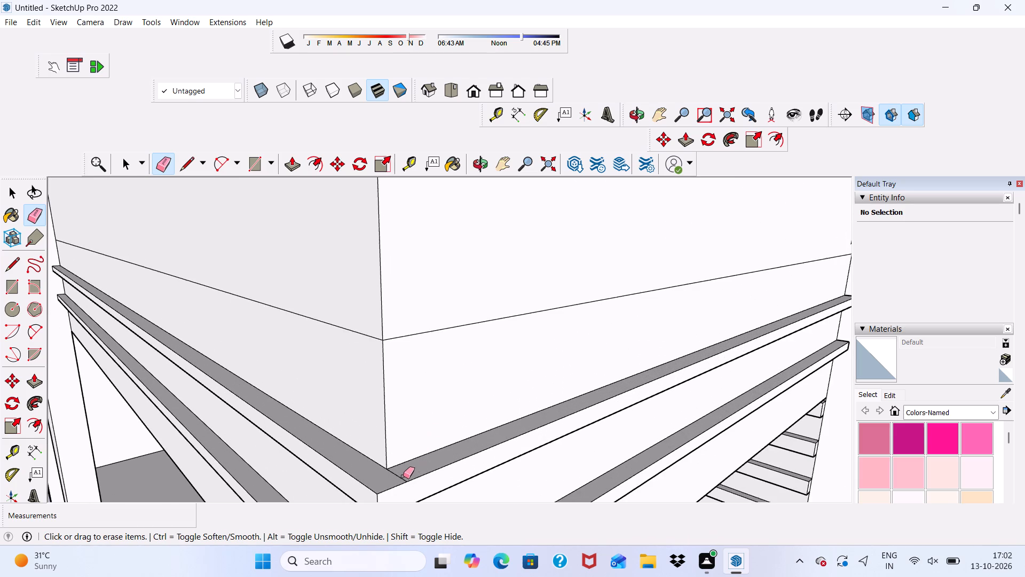
pyautogui.moveTo(401, 475); pyautogui.dragTo(393, 474)
pyautogui.scroll(-6, 389, 404)
pyautogui.scroll(-6, 464, 239)
pyautogui.scroll(4, 417, 428)
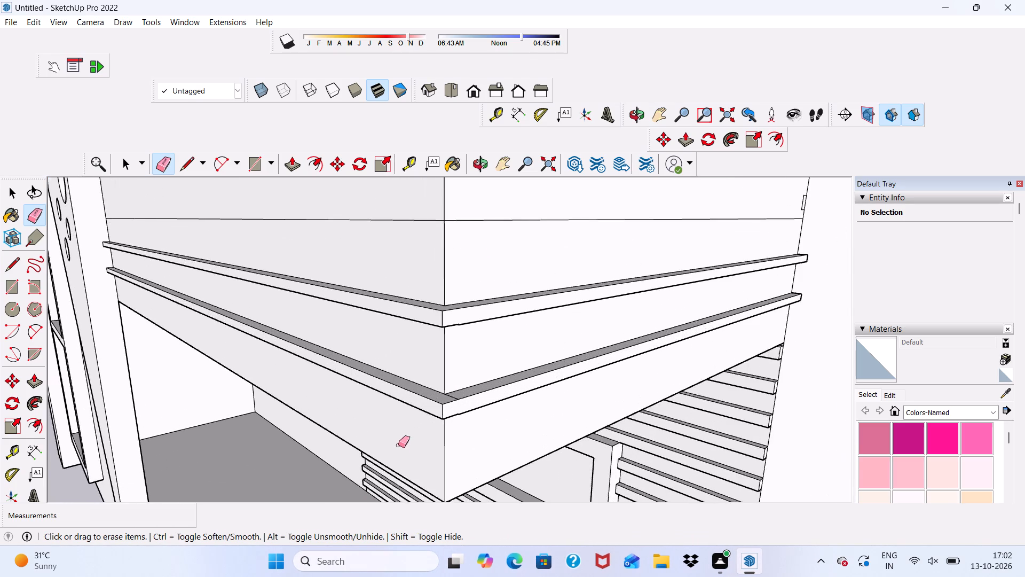
pyautogui.scroll(7, 398, 445)
pyautogui.click(472, 385)
# Push the underside of the side face's lower band about 1/16" so it sits flush with the front band's underside.
pyautogui.scroll(-2, 472, 393)
pyautogui.moveTo(472, 393); pyautogui.dragTo(437, 266, button='middle')
pyautogui.scroll(10, 463, 373)
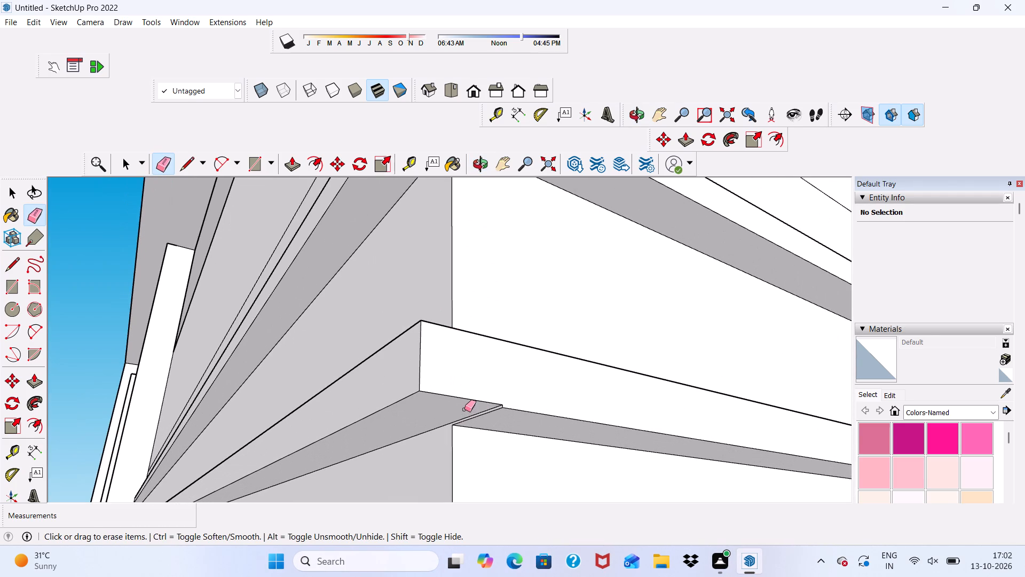
pyautogui.press('space')
pyautogui.scroll(5, 493, 420)
pyautogui.click(494, 420)
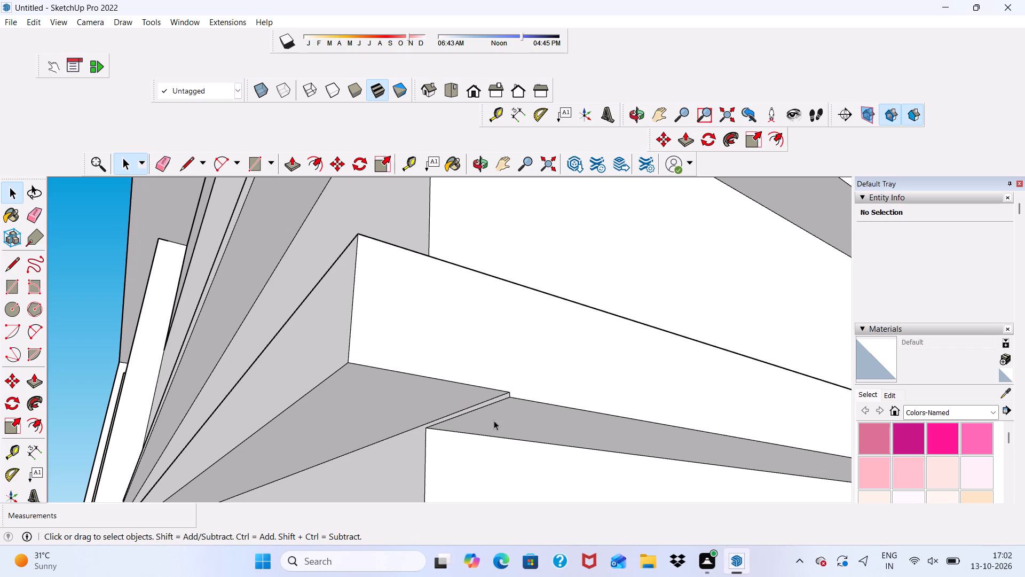
pyautogui.click(288, 161)
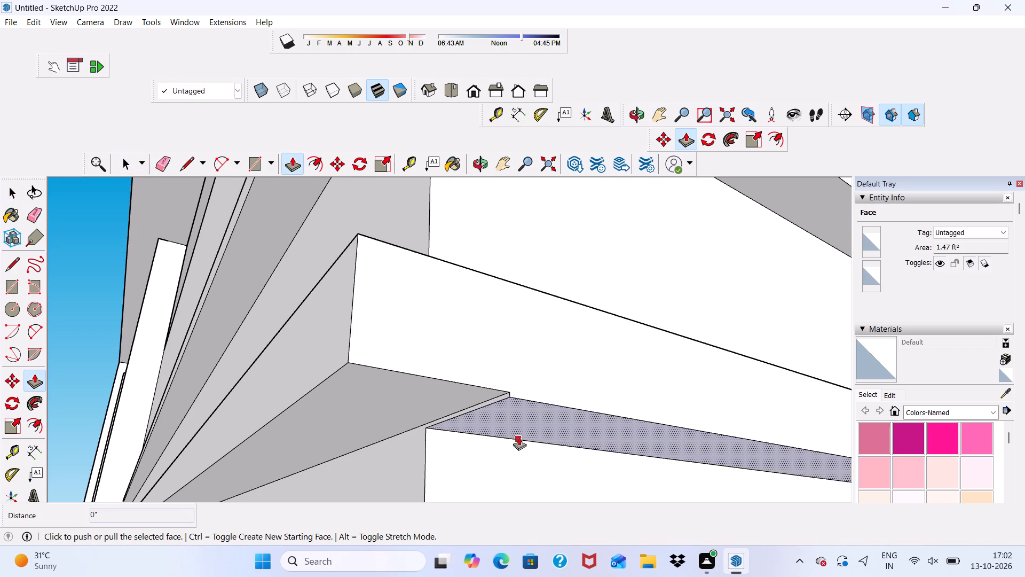
pyautogui.moveTo(515, 417); pyautogui.dragTo(514, 412)
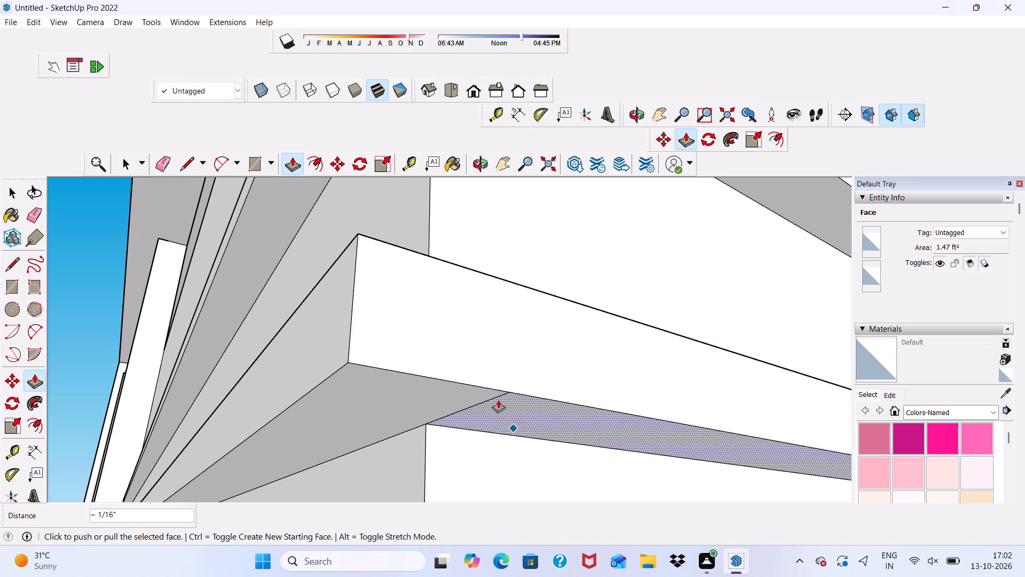
pyautogui.scroll(-3, 484, 373)
pyautogui.scroll(-5, 423, 458)
pyautogui.press('space')
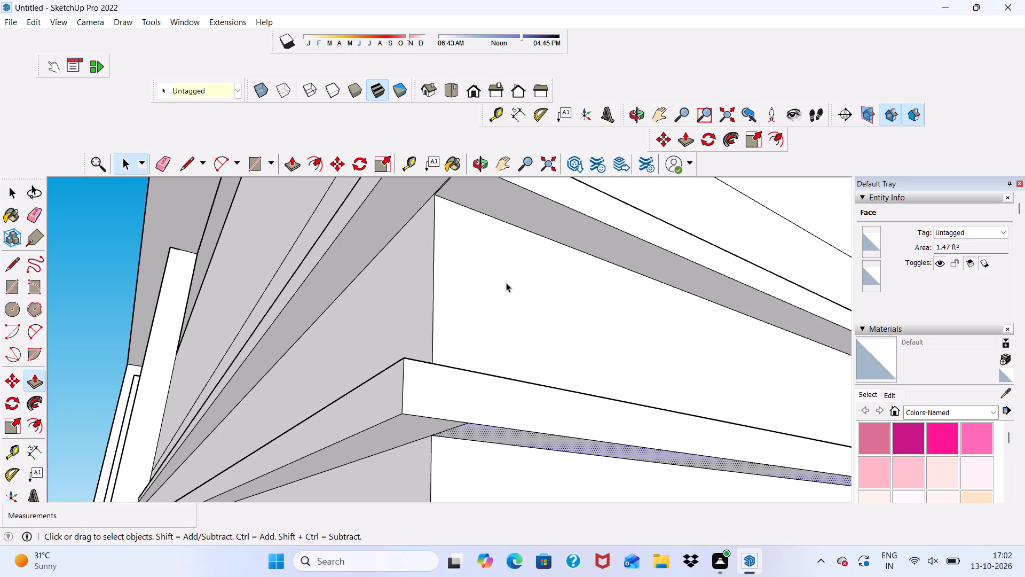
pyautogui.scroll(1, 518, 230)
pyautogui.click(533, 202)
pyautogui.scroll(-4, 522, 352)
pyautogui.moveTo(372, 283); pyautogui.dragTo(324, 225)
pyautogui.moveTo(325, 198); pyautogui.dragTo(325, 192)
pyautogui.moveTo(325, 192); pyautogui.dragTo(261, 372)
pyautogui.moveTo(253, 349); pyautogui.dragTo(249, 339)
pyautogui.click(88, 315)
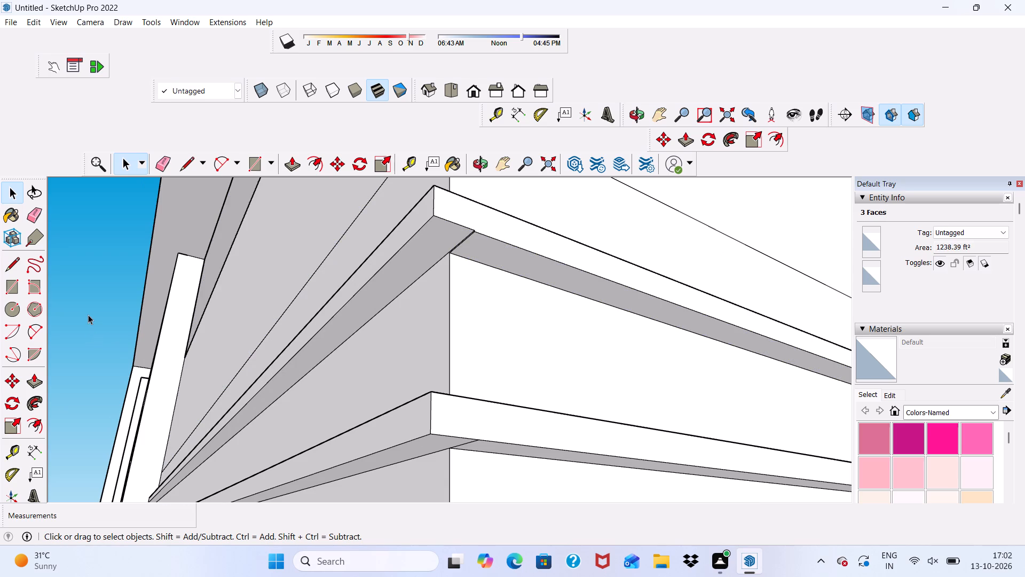
# Push/pull the underside of the side face's upper band flush with the front band's underside at the outer corner.
pyautogui.click(293, 165)
pyautogui.scroll(3, 527, 244)
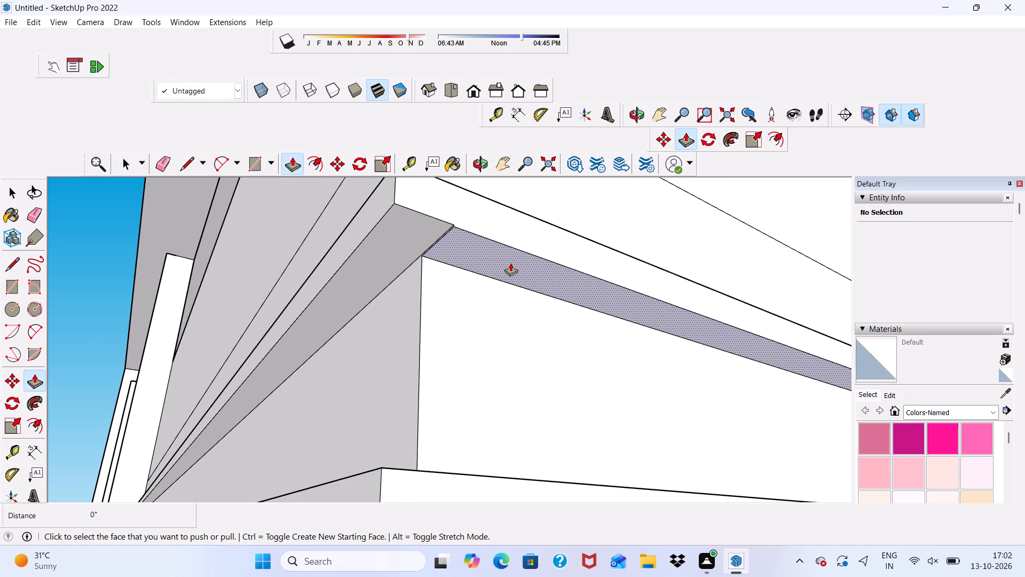
pyautogui.click(510, 263)
pyautogui.scroll(-4, 502, 278)
pyautogui.click(495, 290)
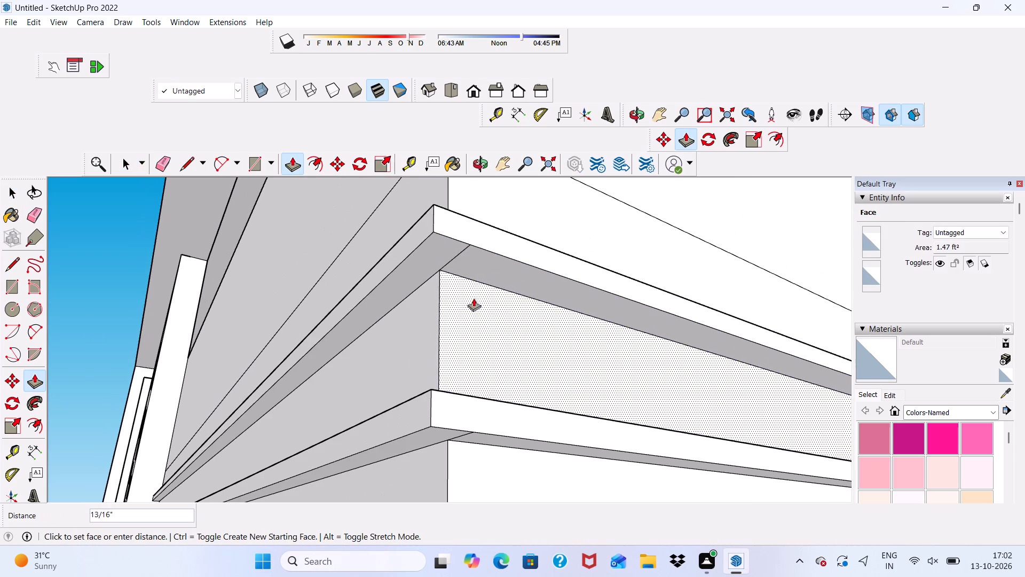
# Erase the leftover edges on the undersides of the upper and lower bands at the balcony parapet's outer corner.
pyautogui.scroll(1, 276, 249)
pyautogui.press('space')
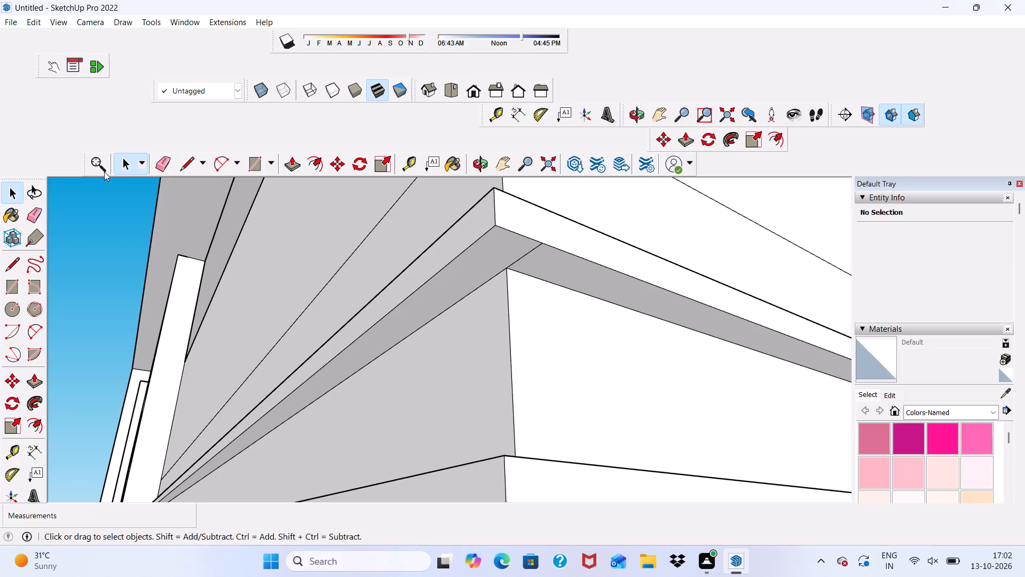
pyautogui.click(162, 160)
pyautogui.click(530, 252)
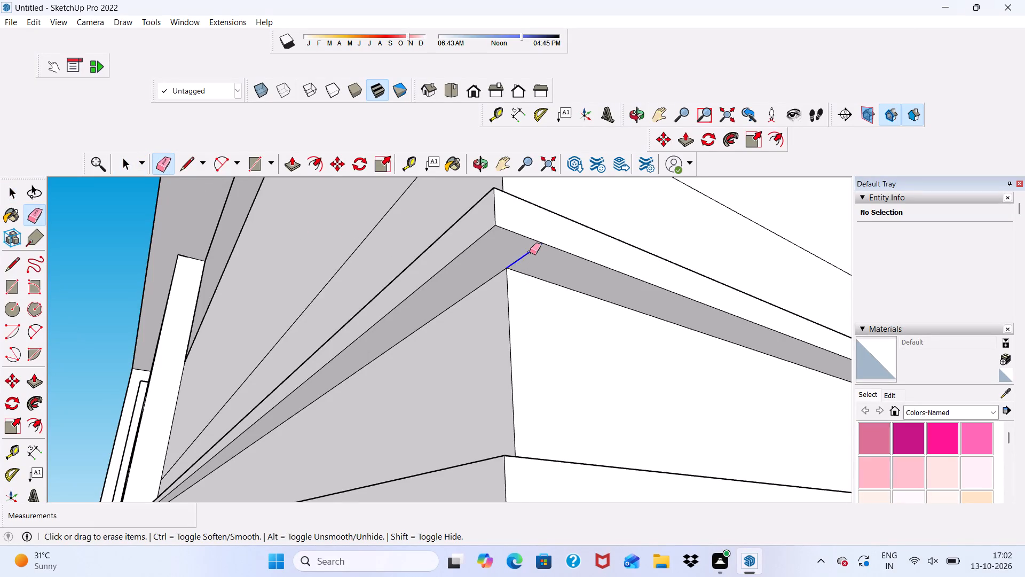
pyautogui.click(531, 256)
pyautogui.scroll(-10, 492, 229)
pyautogui.moveTo(517, 382); pyautogui.dragTo(517, 349, button='middle')
pyautogui.scroll(3, 517, 349)
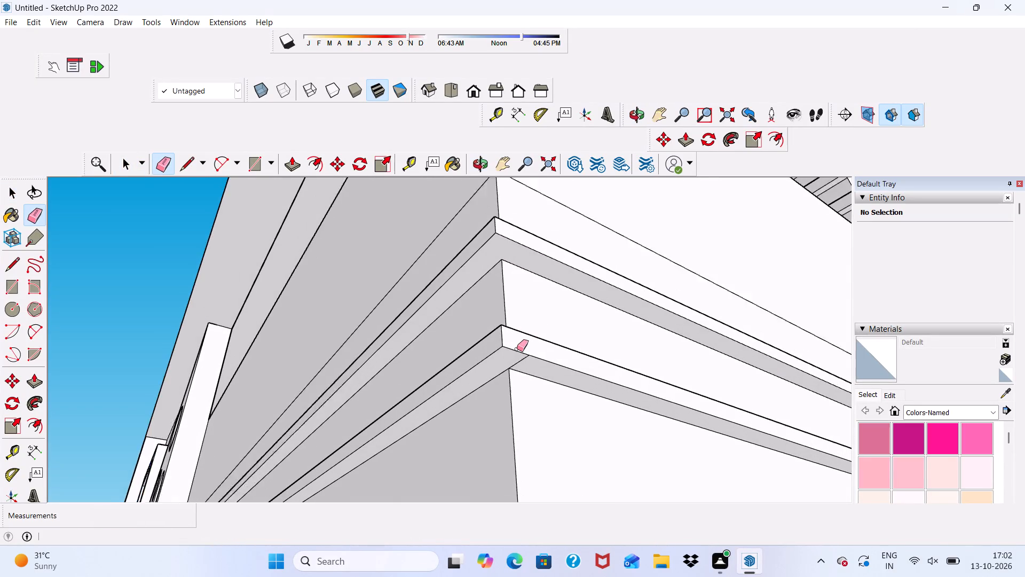
pyautogui.scroll(2, 517, 349)
pyautogui.moveTo(516, 362); pyautogui.dragTo(525, 370)
pyautogui.scroll(-13, 522, 361)
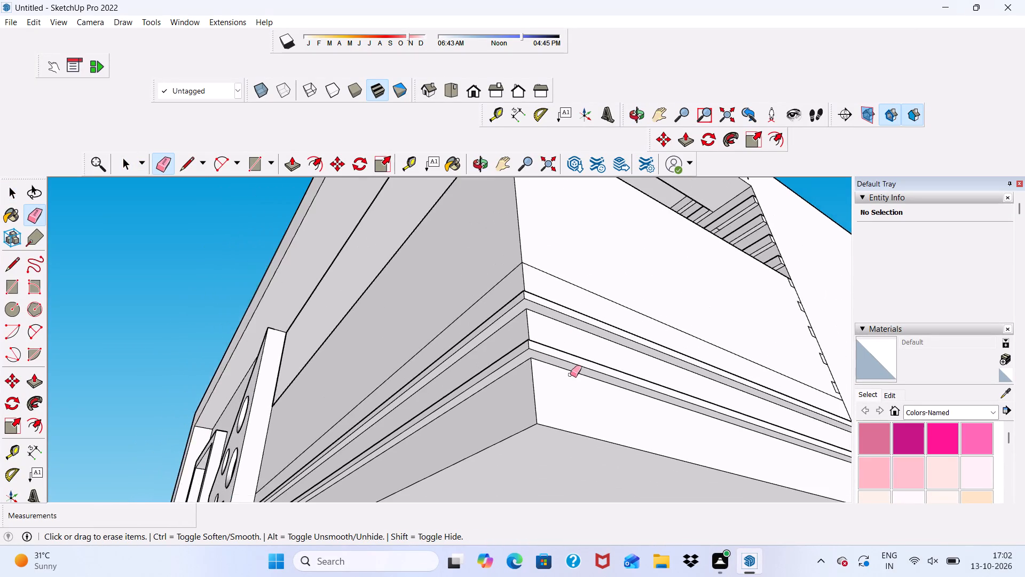
pyautogui.scroll(-2, 570, 375)
pyautogui.moveTo(566, 375); pyautogui.dragTo(701, 451, button='middle')
pyautogui.press('space')
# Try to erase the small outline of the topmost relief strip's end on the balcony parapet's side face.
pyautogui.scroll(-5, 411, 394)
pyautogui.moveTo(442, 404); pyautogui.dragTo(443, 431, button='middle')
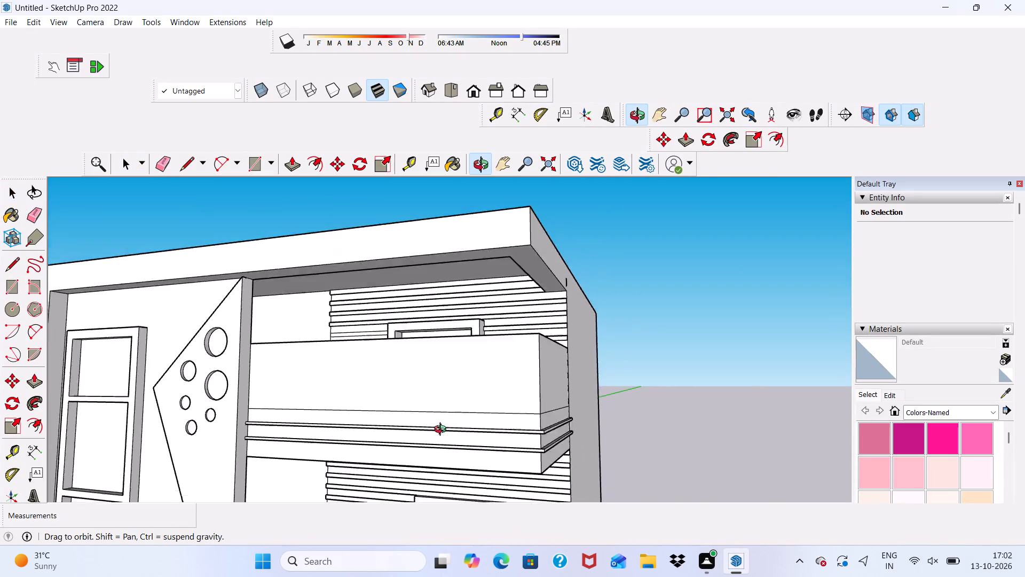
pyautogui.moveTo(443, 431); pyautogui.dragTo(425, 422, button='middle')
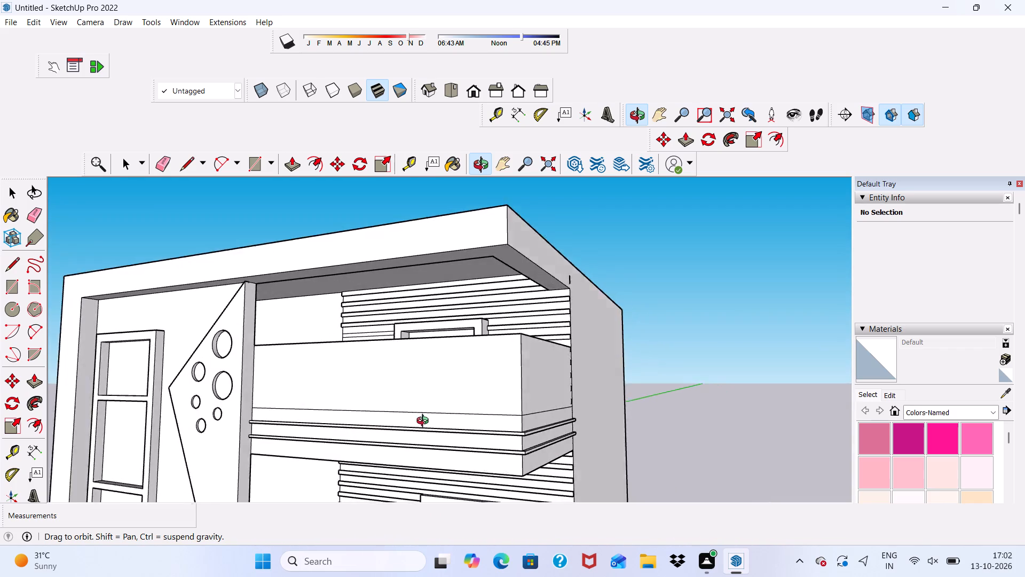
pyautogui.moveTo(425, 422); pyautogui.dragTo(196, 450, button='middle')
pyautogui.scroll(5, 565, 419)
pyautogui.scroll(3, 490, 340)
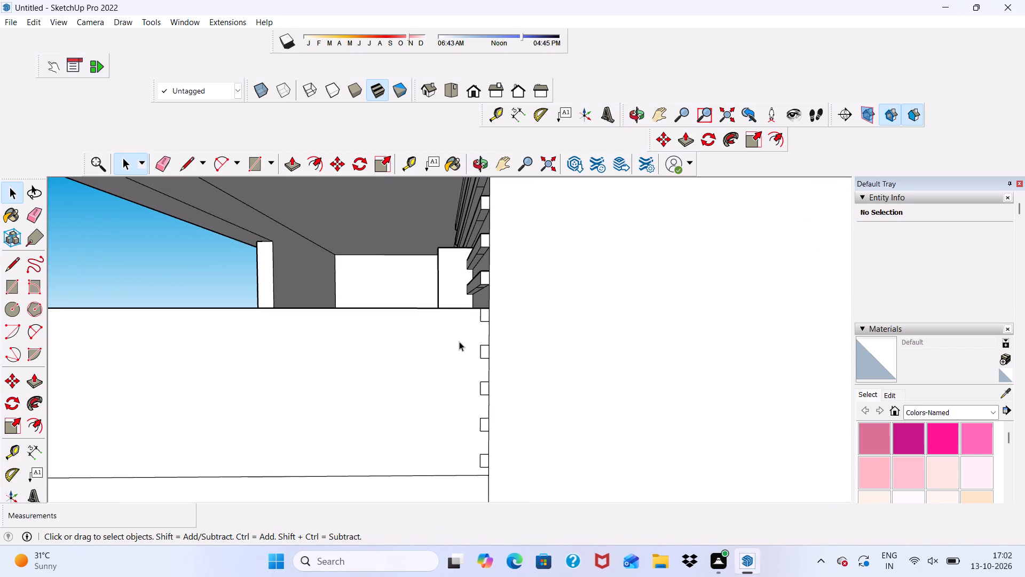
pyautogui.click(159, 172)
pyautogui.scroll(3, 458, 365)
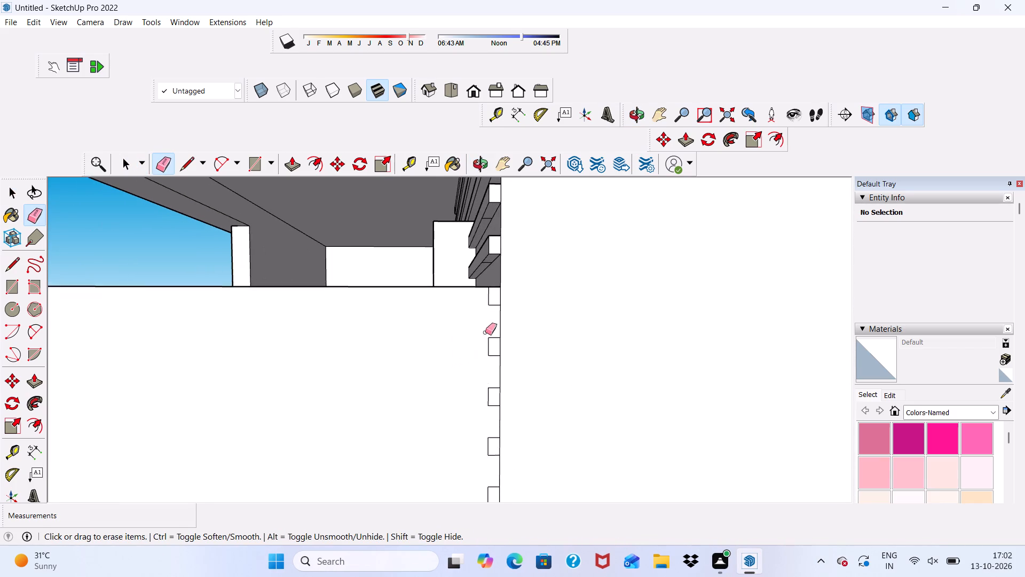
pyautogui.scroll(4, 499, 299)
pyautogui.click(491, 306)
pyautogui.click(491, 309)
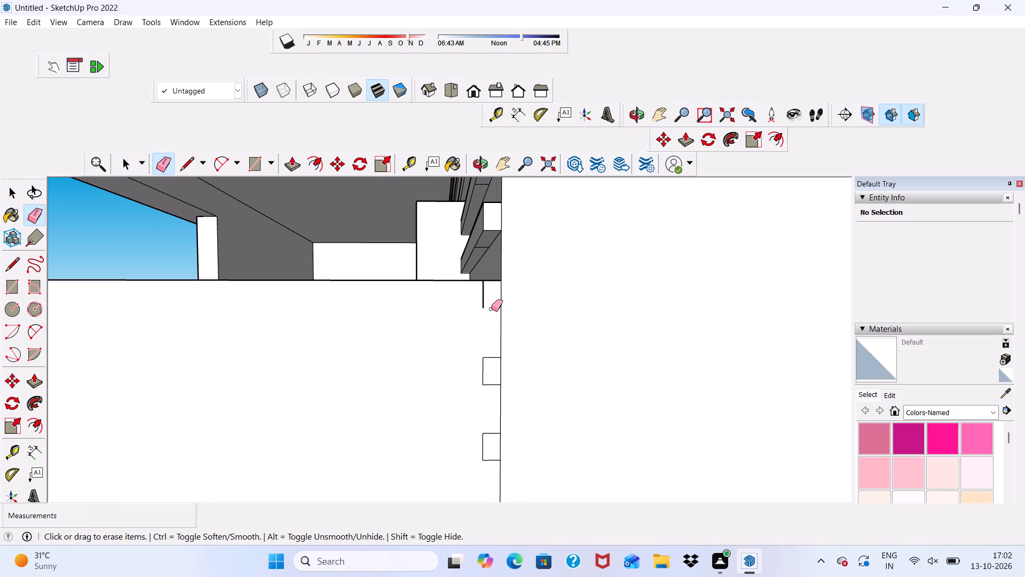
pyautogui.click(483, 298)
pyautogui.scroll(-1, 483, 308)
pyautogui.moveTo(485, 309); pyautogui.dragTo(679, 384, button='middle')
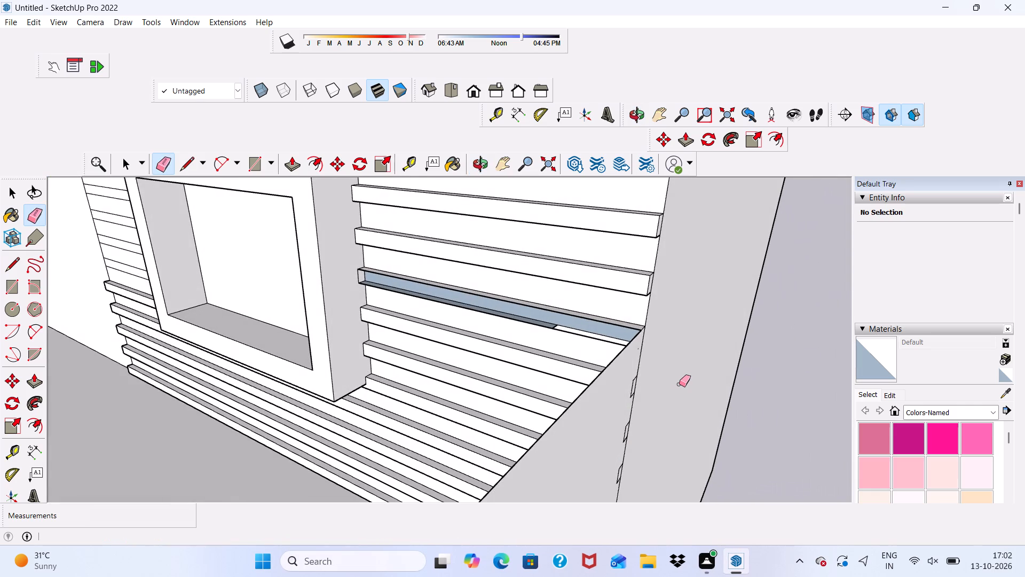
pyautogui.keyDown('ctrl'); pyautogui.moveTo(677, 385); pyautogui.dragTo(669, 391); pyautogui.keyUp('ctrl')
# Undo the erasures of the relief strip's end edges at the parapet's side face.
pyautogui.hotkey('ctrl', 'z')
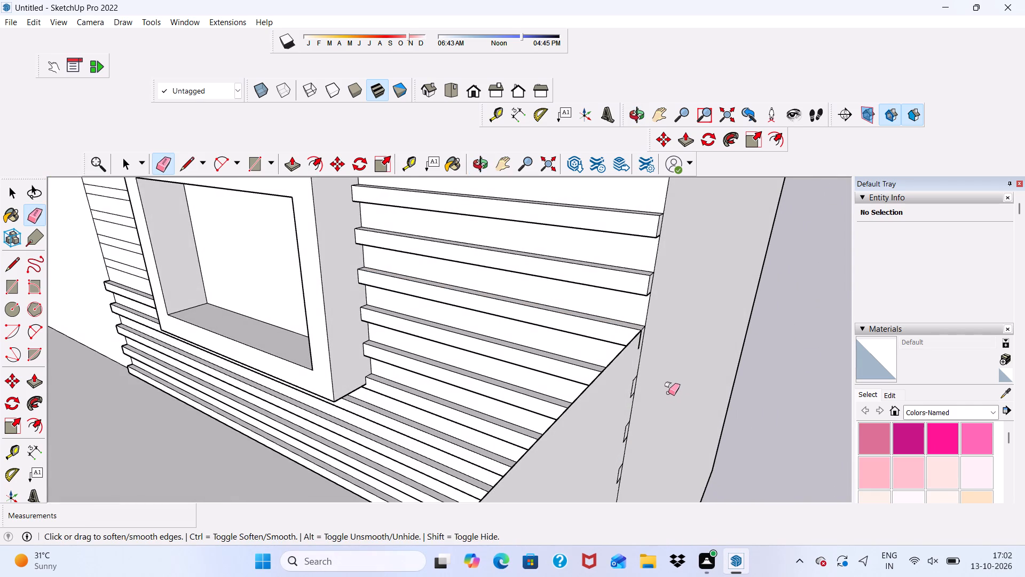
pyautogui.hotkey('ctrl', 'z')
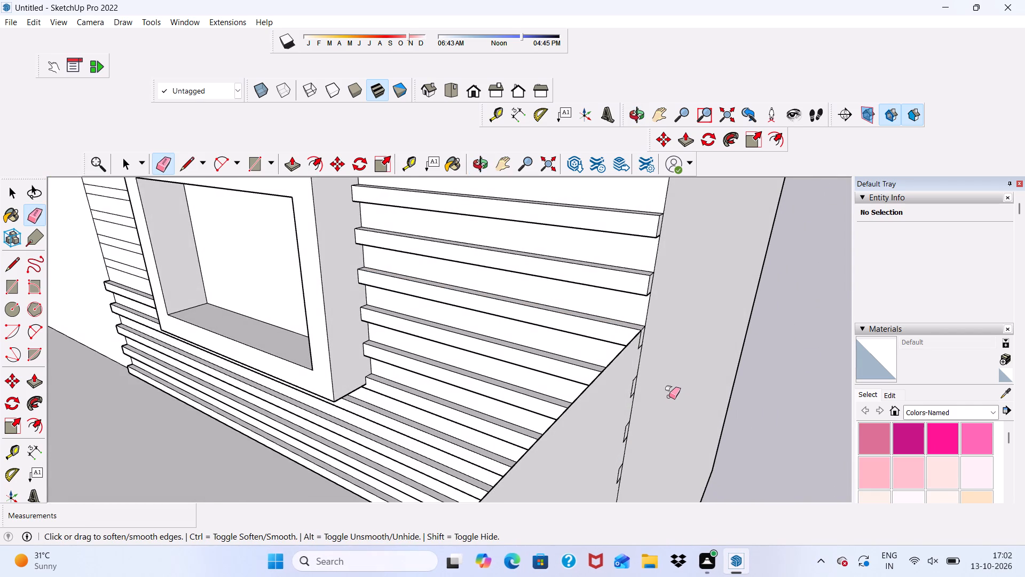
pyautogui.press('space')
# Examine the balcony parapet, its projecting bands and the overall elevation from the side and front.
pyautogui.scroll(-12, 707, 375)
pyautogui.moveTo(671, 464); pyautogui.dragTo(622, 373, button='middle')
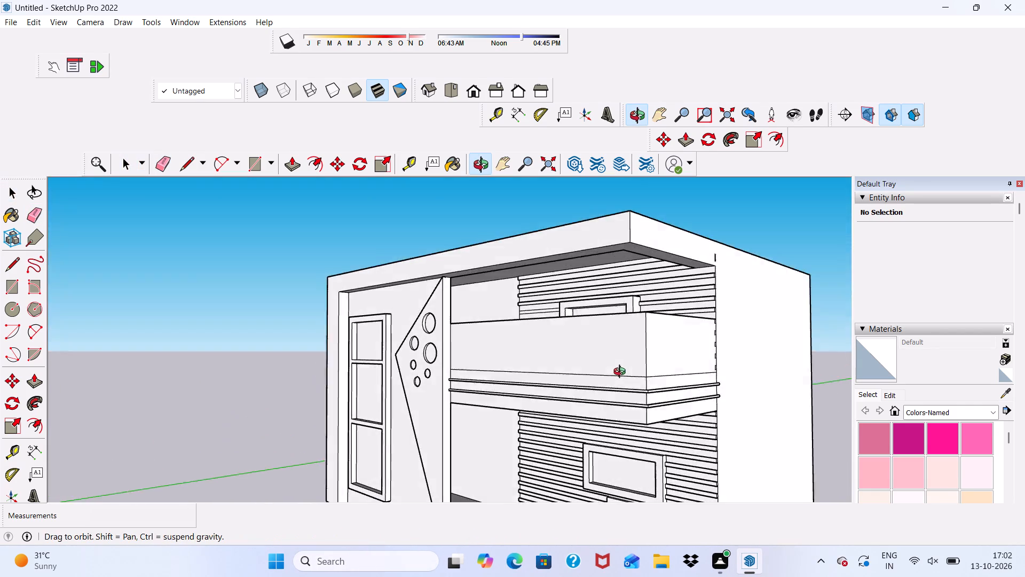
pyautogui.moveTo(622, 373); pyautogui.dragTo(518, 414, button='middle')
pyautogui.scroll(3, 518, 414)
pyautogui.press('space')
pyautogui.scroll(-2, 518, 414)
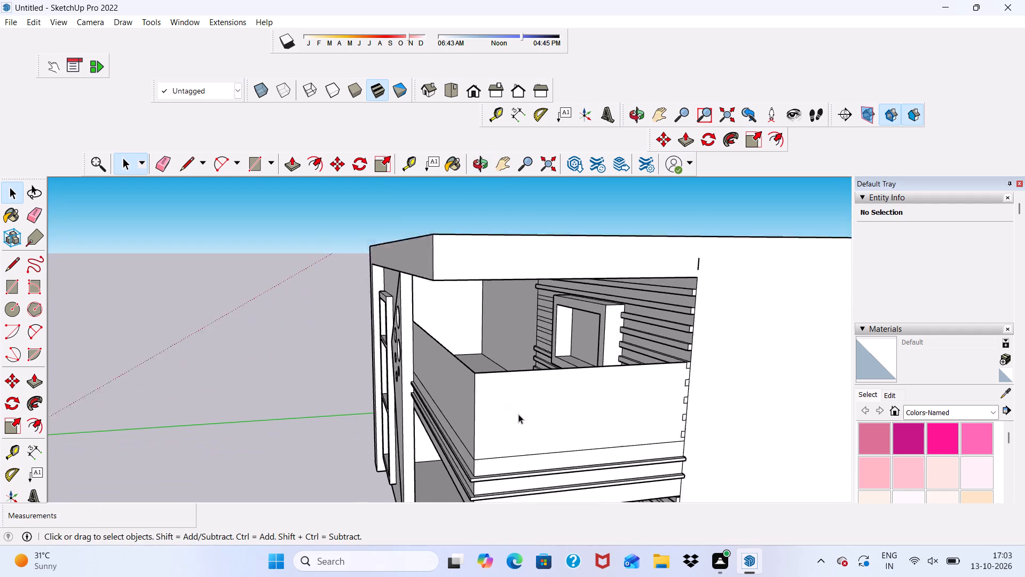
pyautogui.scroll(-4, 518, 414)
pyautogui.moveTo(478, 407); pyautogui.dragTo(800, 354, button='middle')
pyautogui.scroll(-5, 557, 324)
pyautogui.scroll(3, 505, 433)
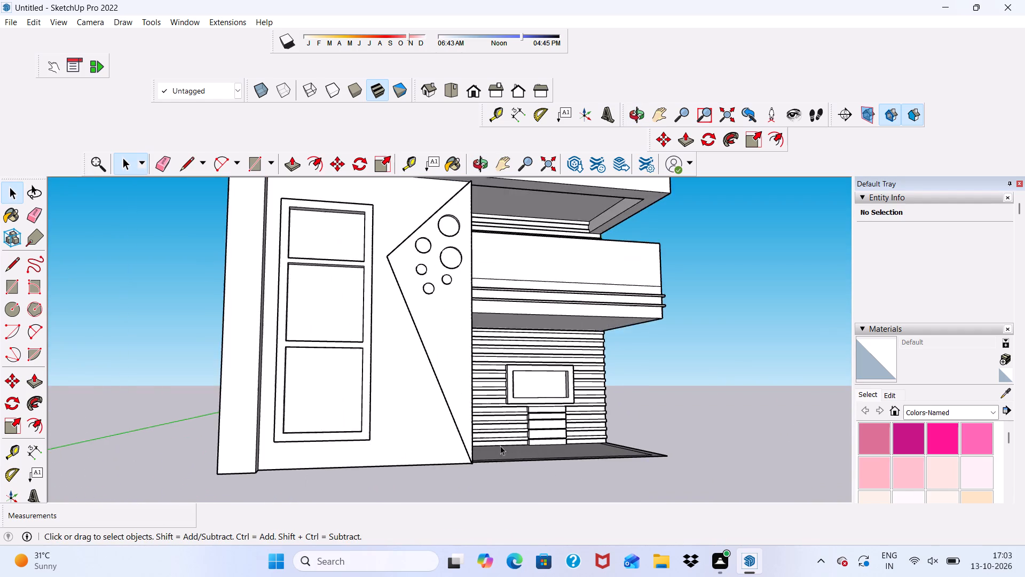
pyautogui.scroll(6, 500, 446)
pyautogui.scroll(-6, 475, 451)
pyautogui.moveTo(500, 386); pyautogui.dragTo(517, 426, button='middle')
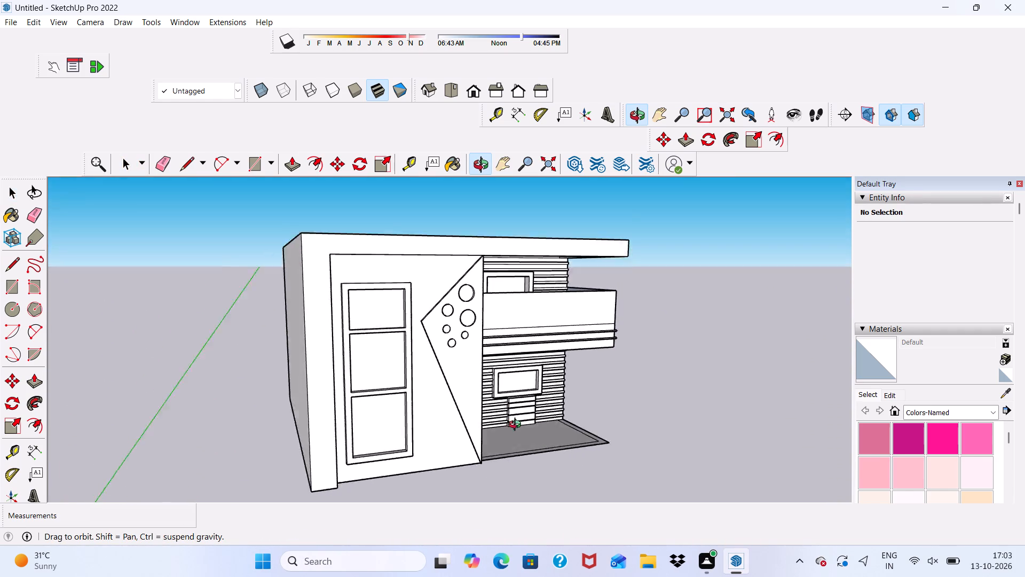
pyautogui.moveTo(517, 426); pyautogui.dragTo(490, 438, button='middle')
pyautogui.scroll(1, 494, 440)
# Select the ground-floor porch floor face and examine the porch area and front elevation from several angles.
pyautogui.click(494, 440)
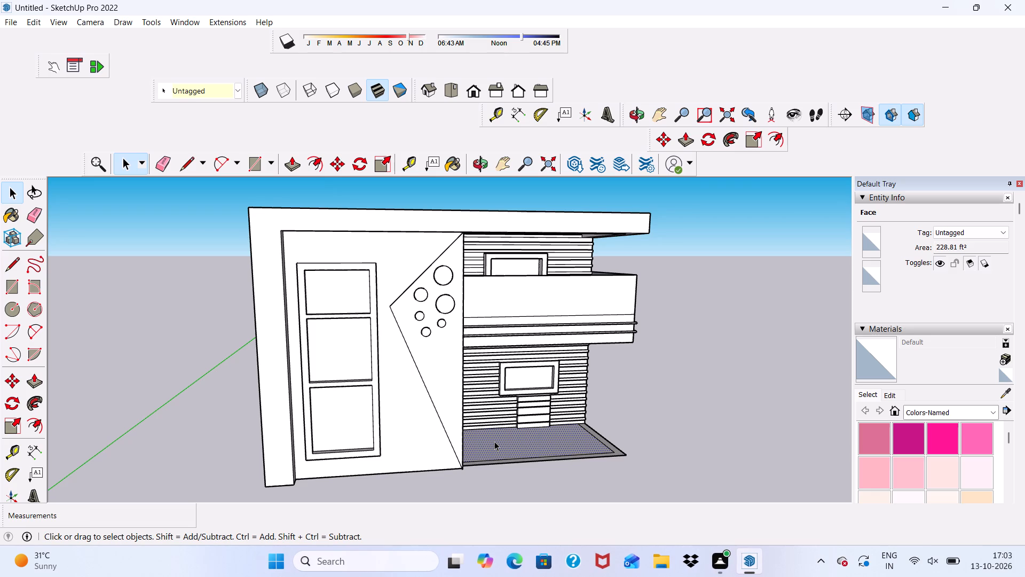
pyautogui.scroll(-5, 491, 506)
pyautogui.scroll(6, 515, 342)
pyautogui.scroll(-6, 512, 396)
pyautogui.moveTo(524, 481); pyautogui.dragTo(432, 472, button='middle')
pyautogui.scroll(3, 438, 479)
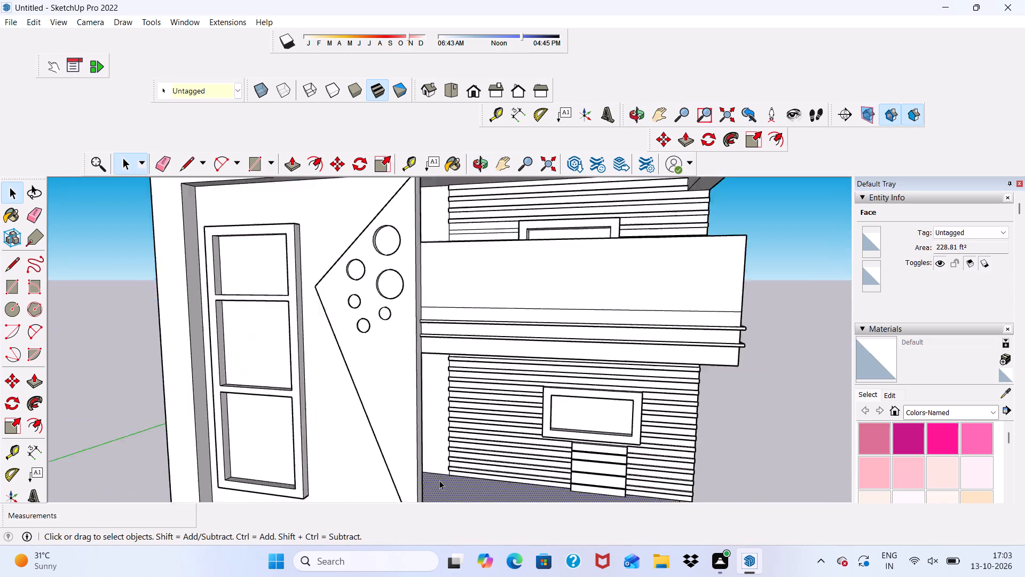
pyautogui.scroll(3, 439, 480)
pyautogui.scroll(-9, 451, 428)
pyautogui.moveTo(499, 401); pyautogui.dragTo(431, 427, button='middle')
pyautogui.scroll(6, 446, 455)
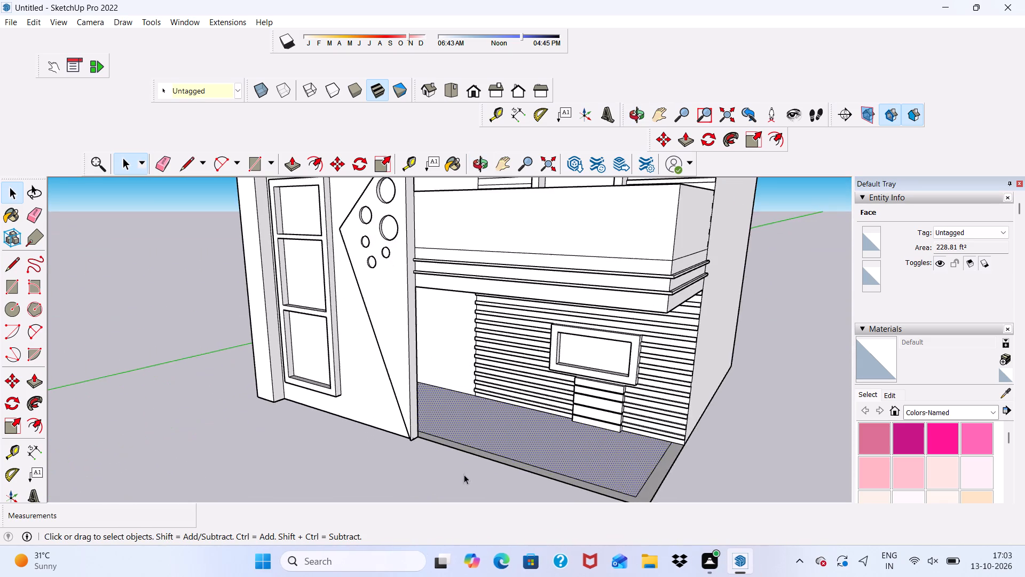
pyautogui.scroll(5, 465, 438)
pyautogui.scroll(-5, 415, 443)
pyautogui.moveTo(420, 452); pyautogui.dragTo(430, 435, button='middle')
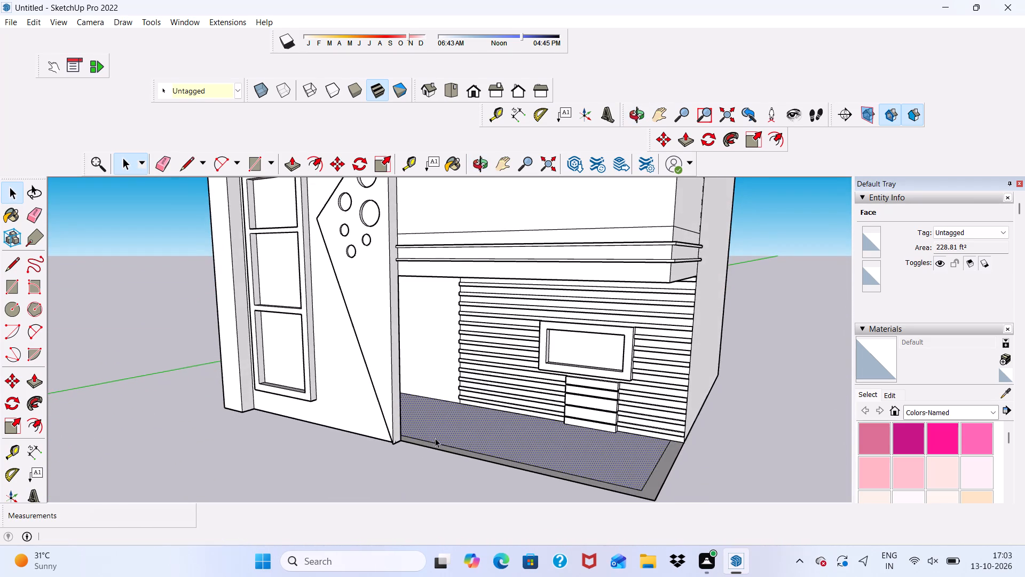
pyautogui.scroll(1, 455, 458)
pyautogui.scroll(-11, 456, 471)
pyautogui.moveTo(460, 472); pyautogui.dragTo(564, 457, button='middle')
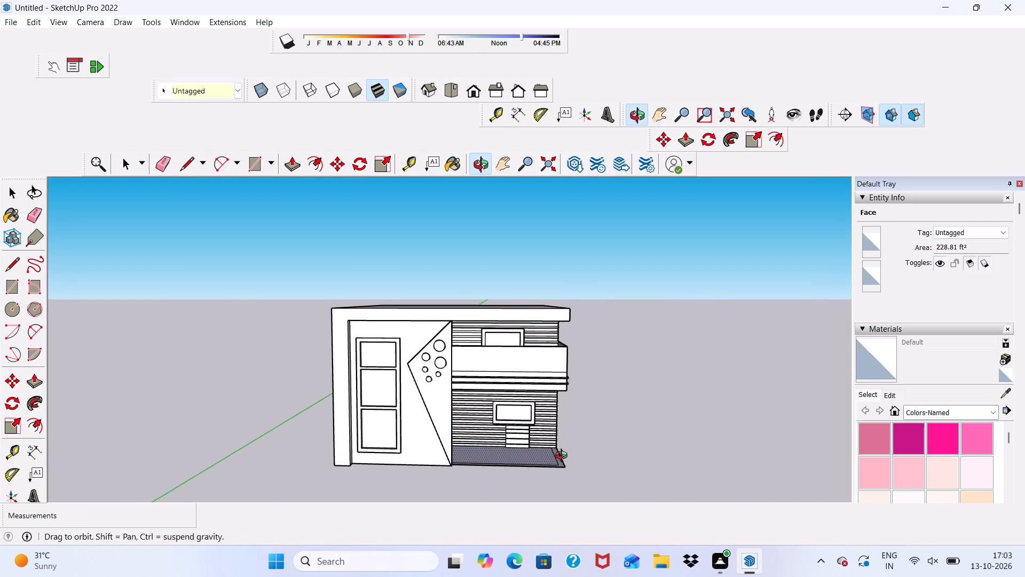
pyautogui.moveTo(564, 457); pyautogui.dragTo(566, 457, button='middle')
pyautogui.scroll(4, 575, 464)
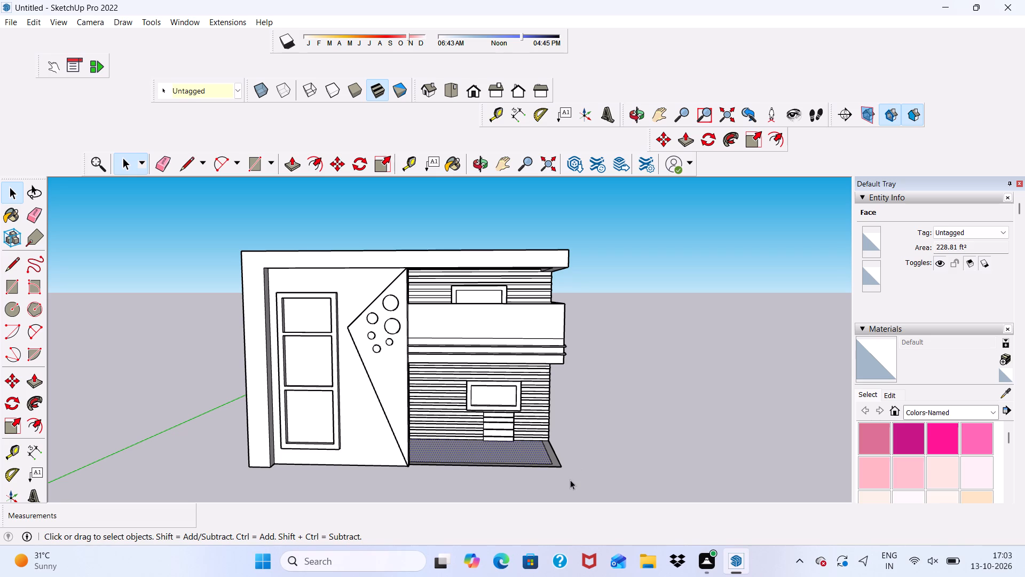
pyautogui.scroll(2, 611, 447)
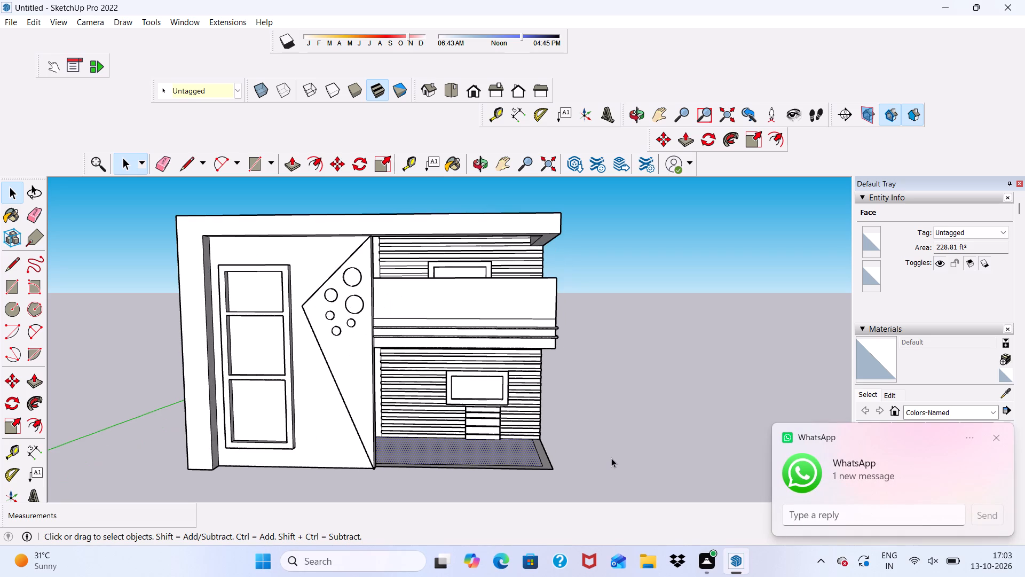
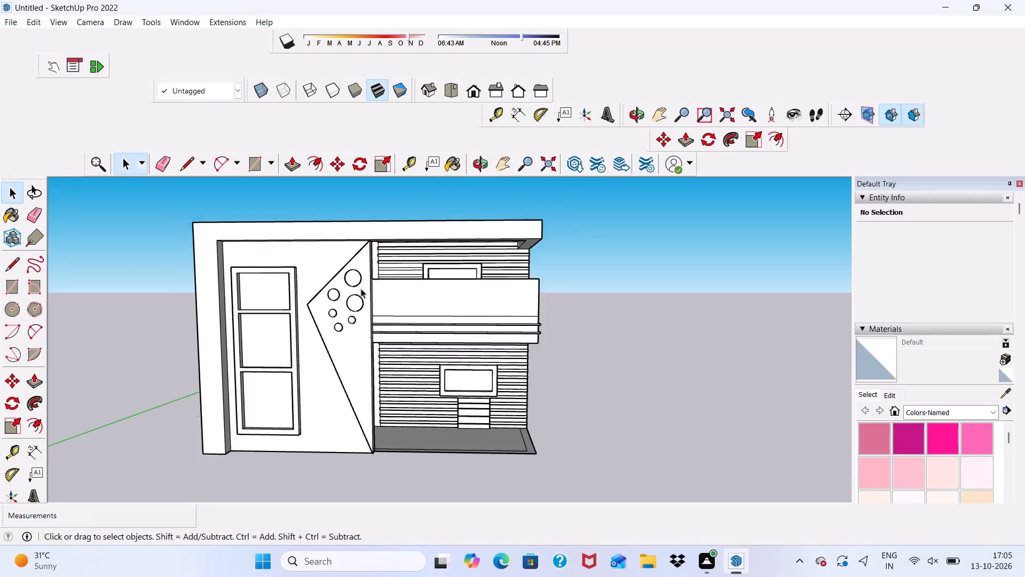
# Erase the stray edge segments on the side wall above the upper floor opening, just below the roof.
pyautogui.scroll(-3, 361, 288)
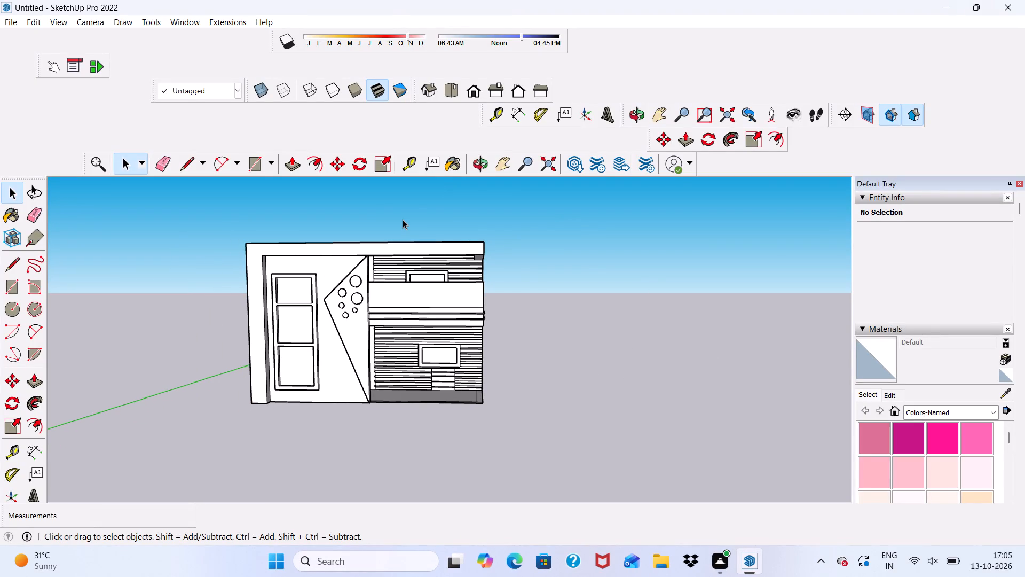
pyautogui.scroll(3, 482, 294)
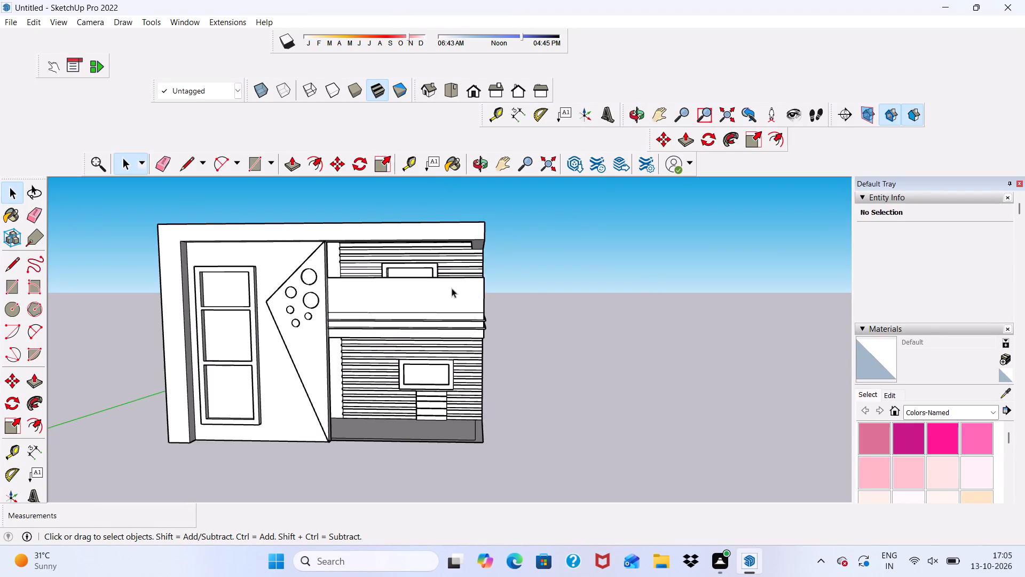
pyautogui.scroll(-1, 414, 299)
pyautogui.scroll(1, 351, 406)
pyautogui.moveTo(351, 406); pyautogui.dragTo(619, 358, button='middle')
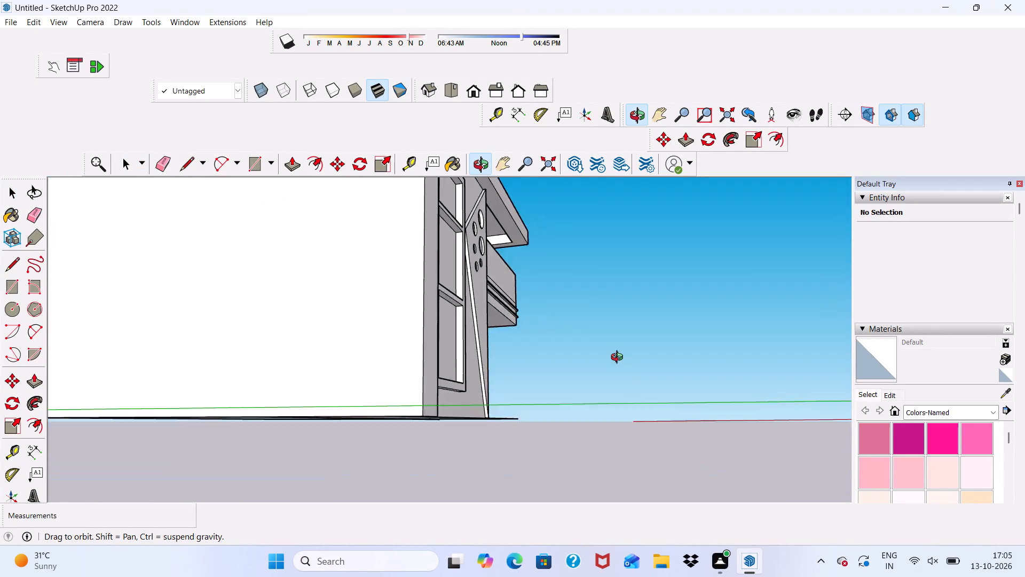
pyautogui.moveTo(619, 358); pyautogui.dragTo(269, 452, button='middle')
pyautogui.scroll(2, 483, 290)
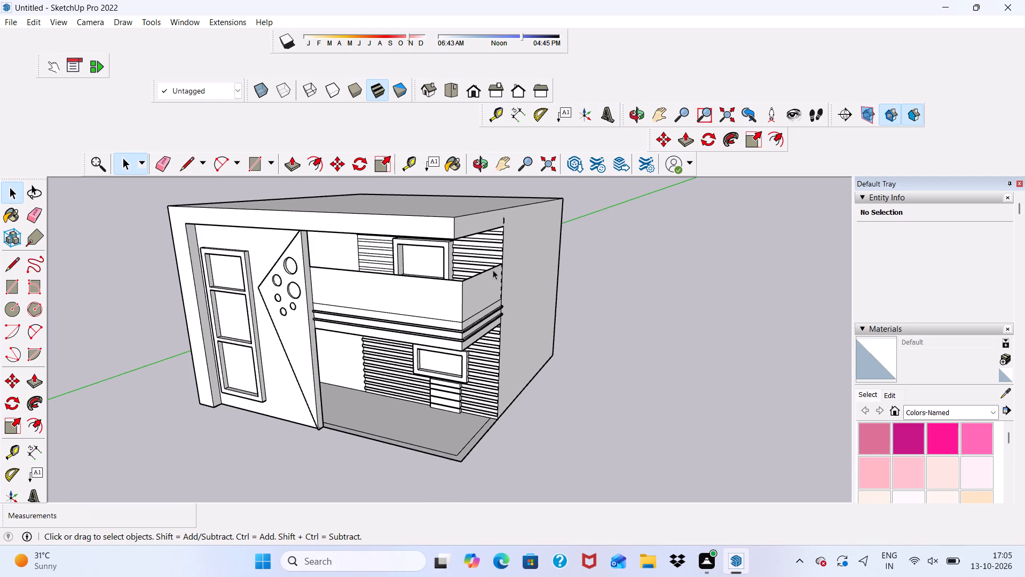
pyautogui.scroll(2, 493, 270)
pyautogui.click(157, 165)
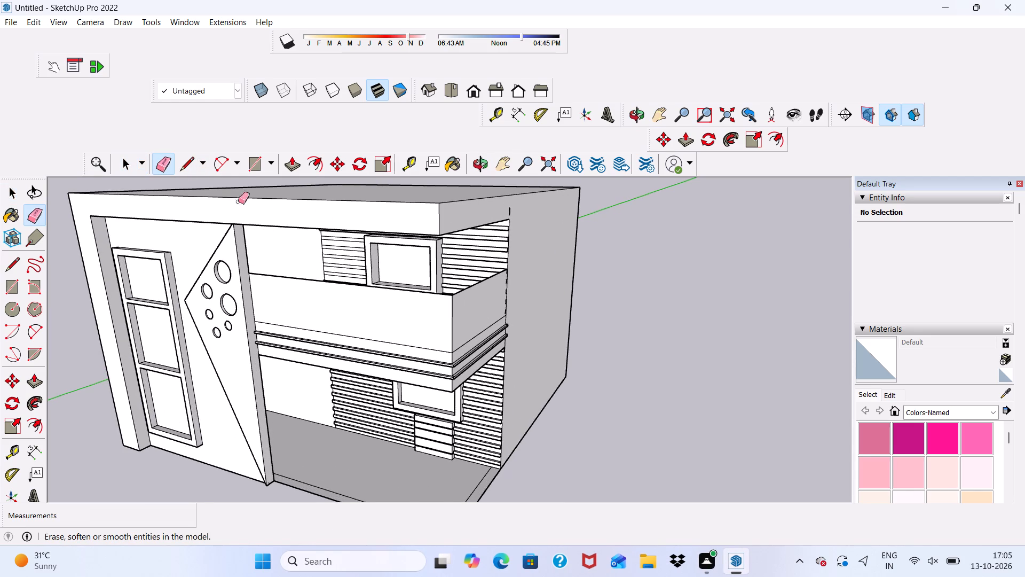
pyautogui.scroll(4, 540, 188)
pyautogui.scroll(5, 487, 233)
pyautogui.moveTo(494, 232); pyautogui.dragTo(504, 233)
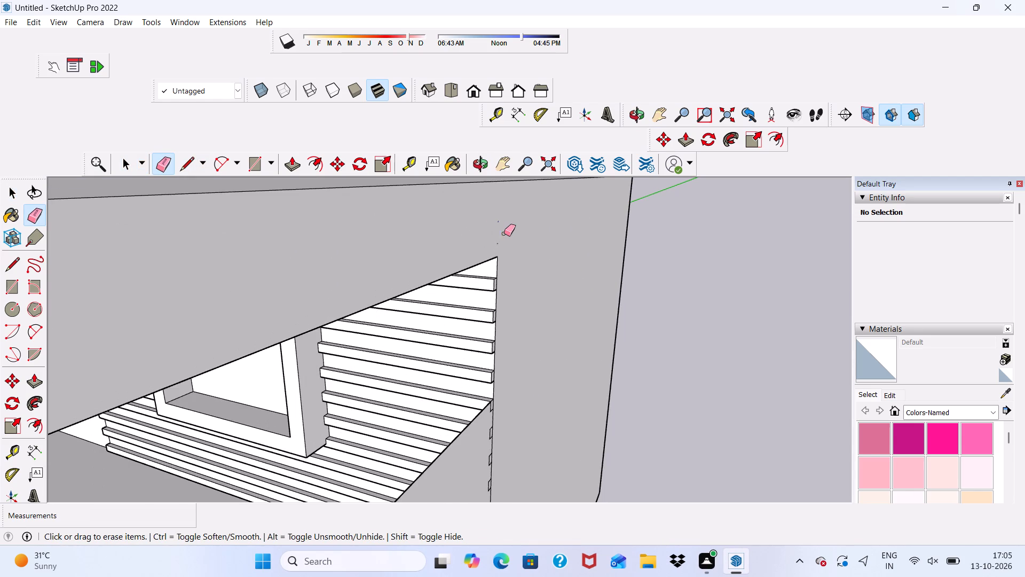
pyautogui.scroll(-6, 500, 235)
pyautogui.scroll(5, 518, 251)
pyautogui.click(500, 247)
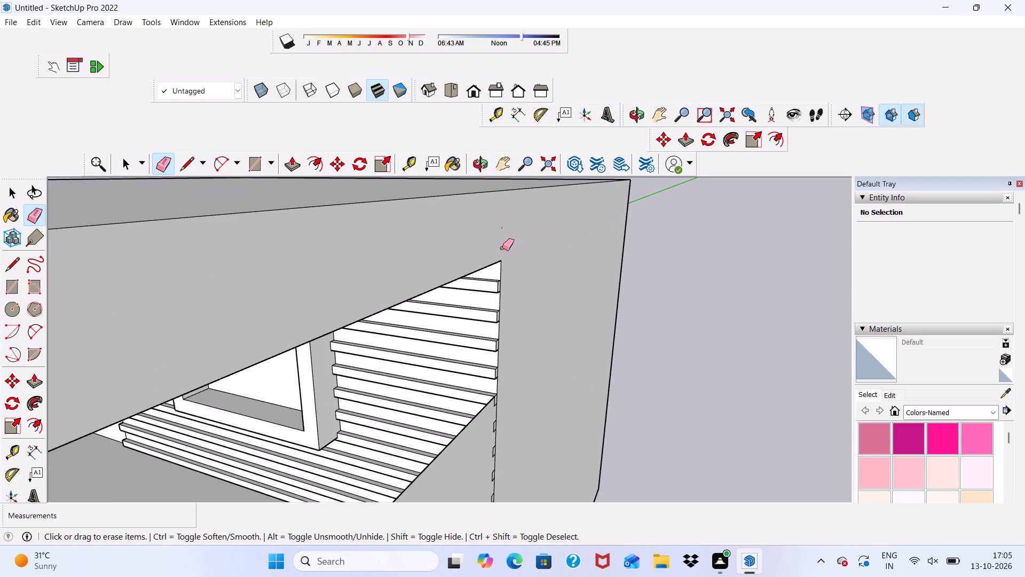
pyautogui.moveTo(501, 228); pyautogui.dragTo(506, 227)
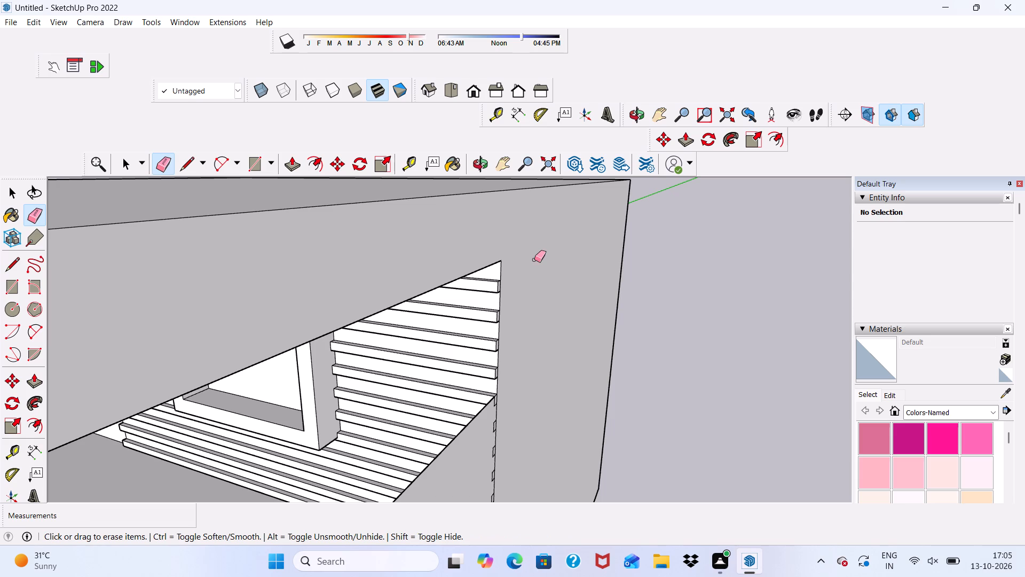
pyautogui.press('space')
# Examine the house's front facade, balcony and side wall from several angles.
pyautogui.scroll(-7, 554, 261)
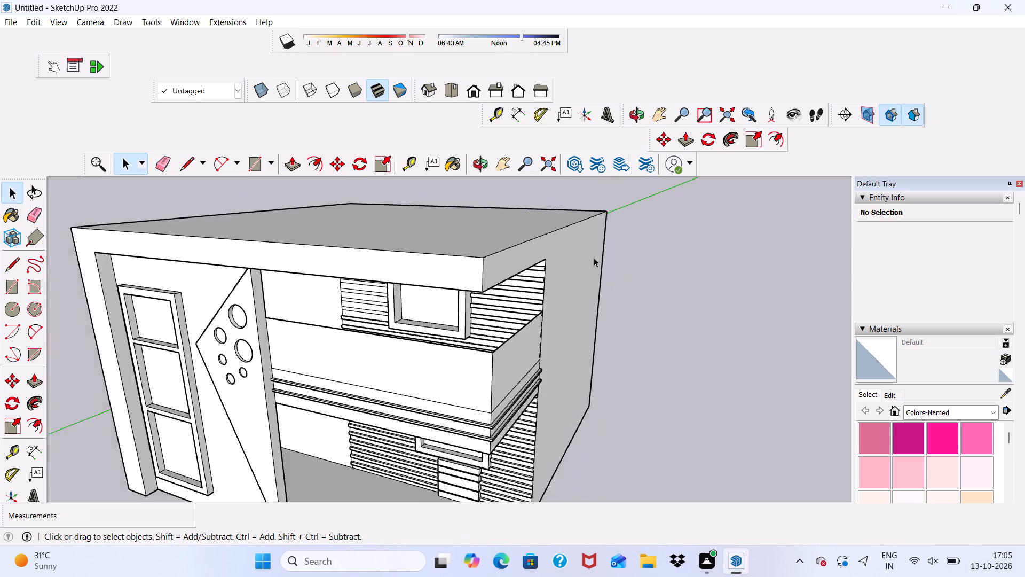
pyautogui.scroll(-4, 594, 258)
pyautogui.moveTo(603, 279); pyautogui.dragTo(729, 229, button='middle')
pyautogui.scroll(5, 525, 307)
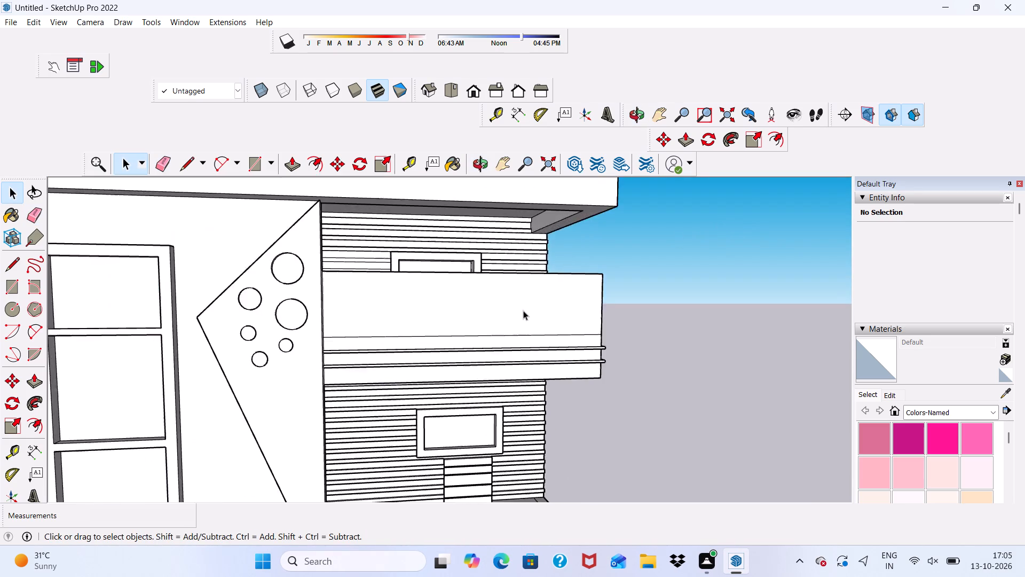
pyautogui.scroll(-6, 523, 310)
pyautogui.moveTo(592, 327); pyautogui.dragTo(413, 364, button='middle')
pyautogui.scroll(1, 419, 353)
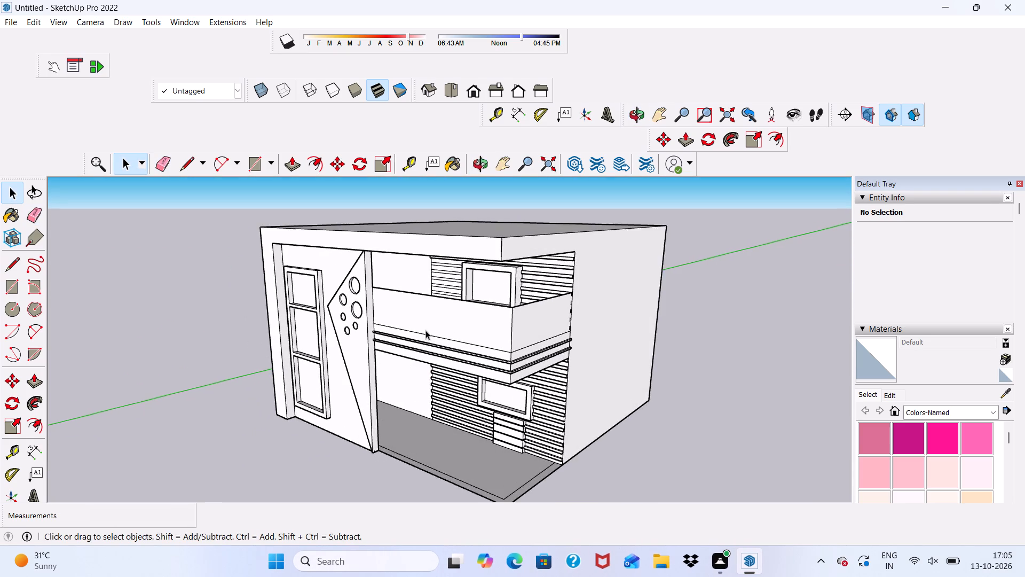
pyautogui.scroll(5, 425, 330)
pyautogui.scroll(-5, 446, 321)
pyautogui.moveTo(571, 315); pyautogui.dragTo(575, 307, button='middle')
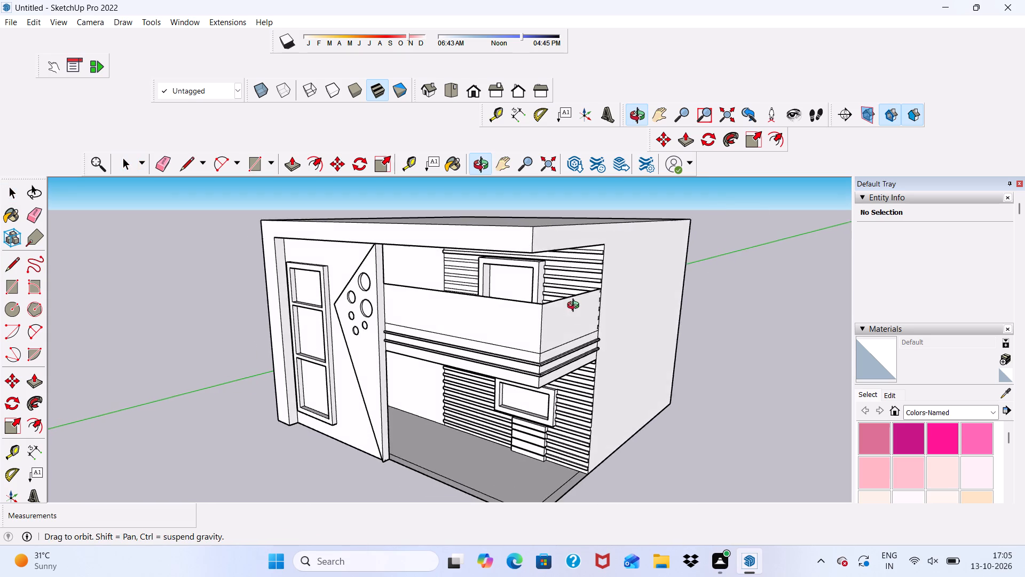
pyautogui.moveTo(575, 307); pyautogui.dragTo(536, 305, button='middle')
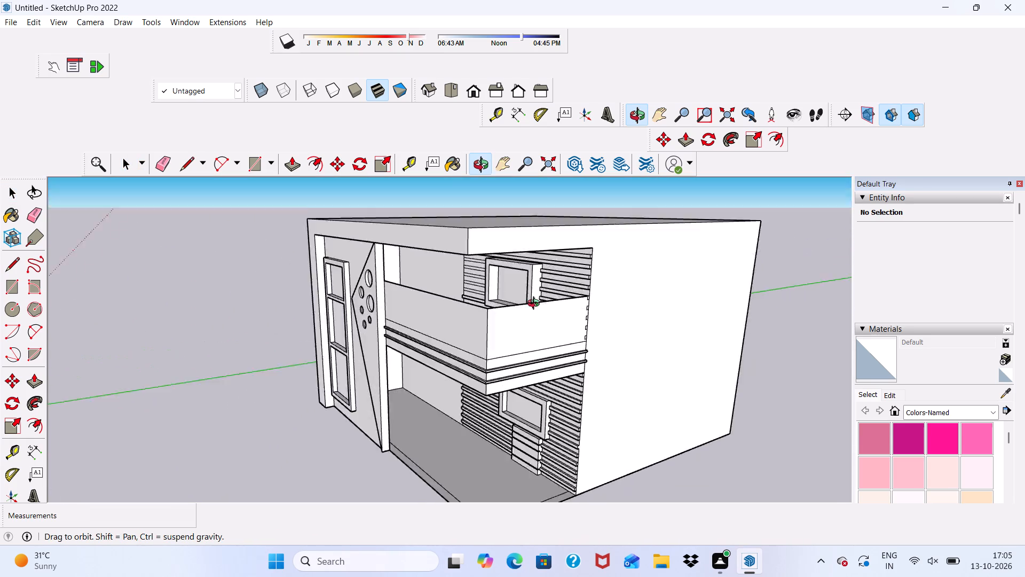
pyautogui.moveTo(536, 305); pyautogui.dragTo(659, 292, button='middle')
pyautogui.scroll(1, 661, 293)
pyautogui.scroll(5, 310, 295)
pyautogui.scroll(-6, 310, 295)
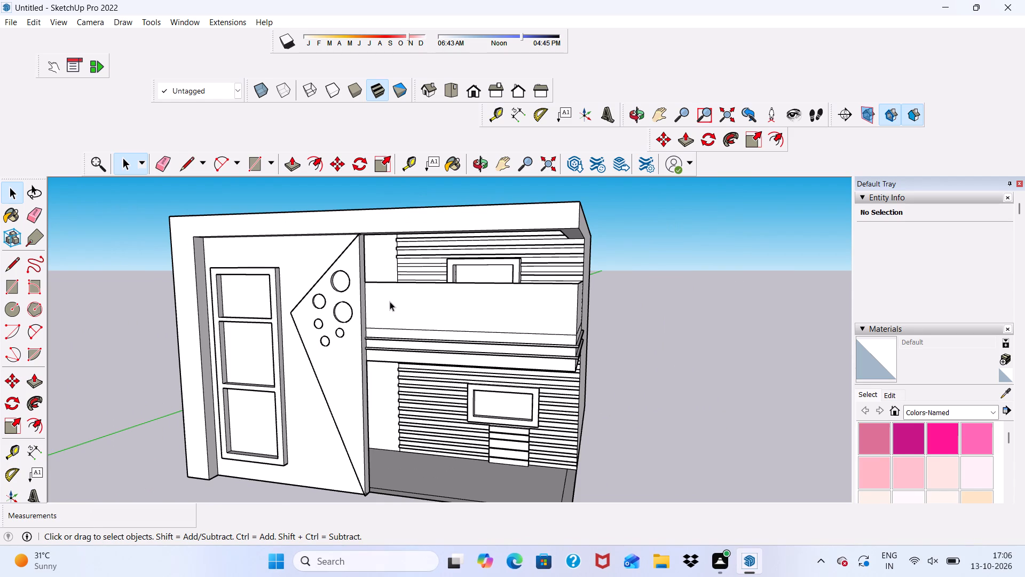
pyautogui.scroll(-3, 531, 210)
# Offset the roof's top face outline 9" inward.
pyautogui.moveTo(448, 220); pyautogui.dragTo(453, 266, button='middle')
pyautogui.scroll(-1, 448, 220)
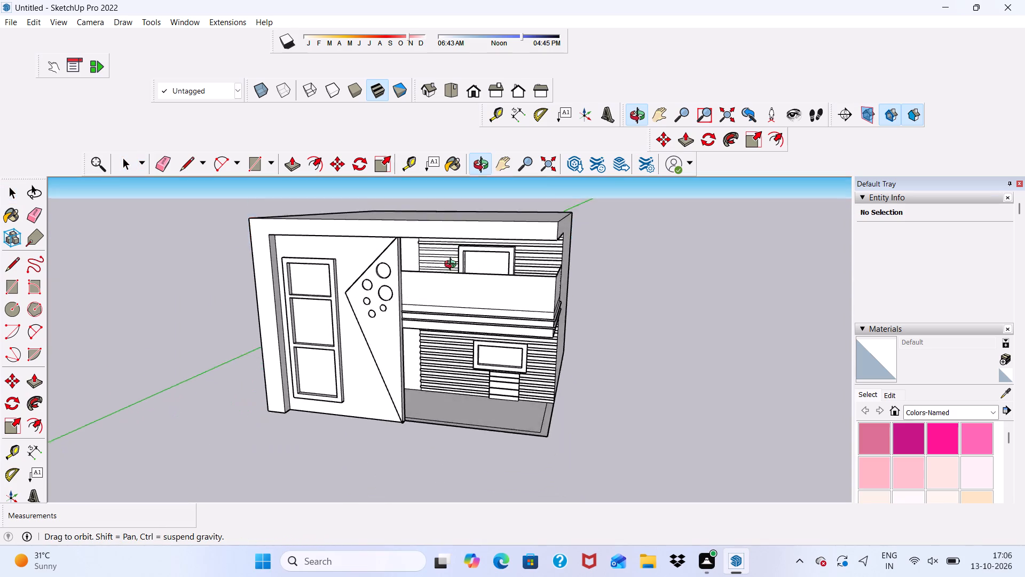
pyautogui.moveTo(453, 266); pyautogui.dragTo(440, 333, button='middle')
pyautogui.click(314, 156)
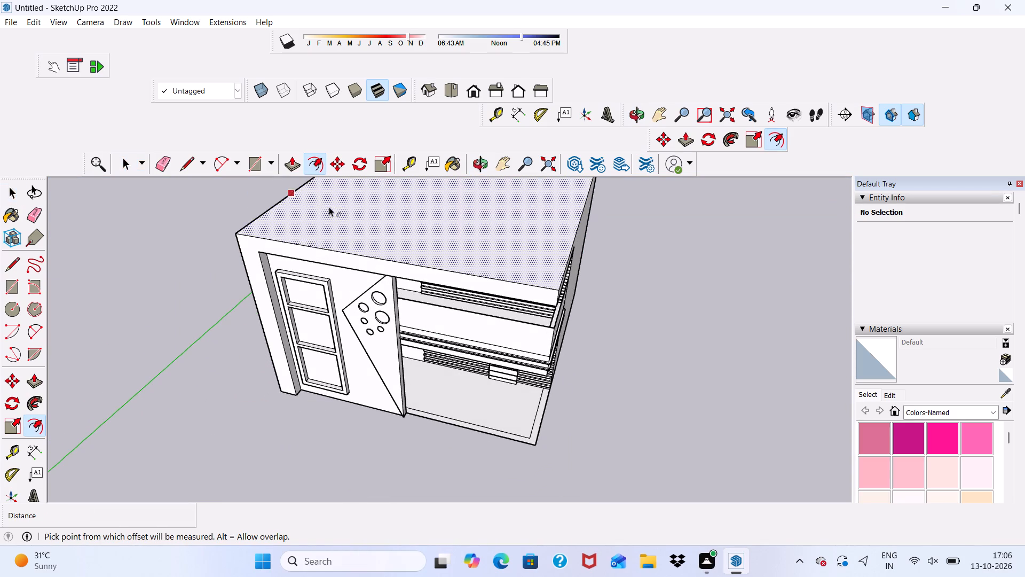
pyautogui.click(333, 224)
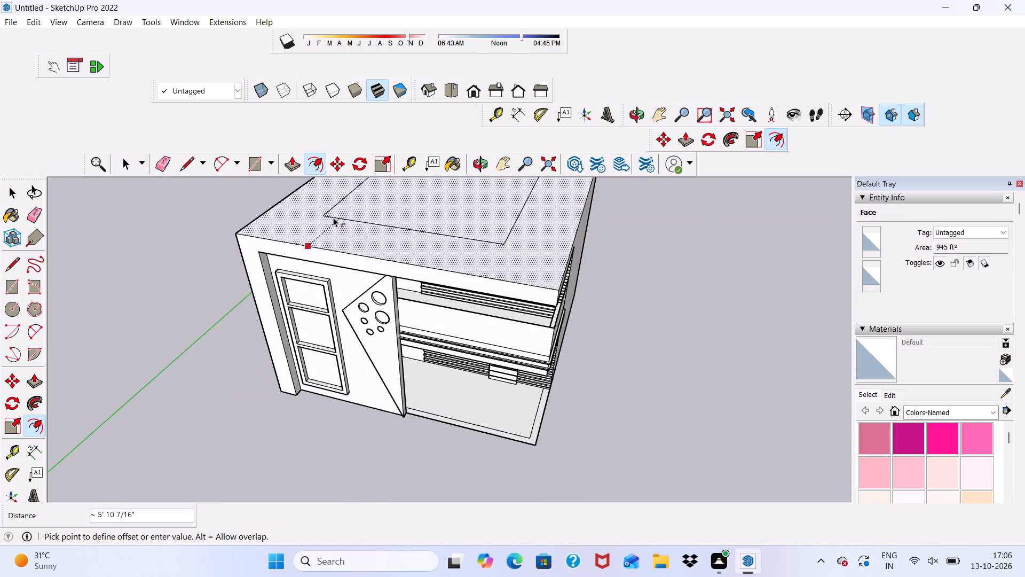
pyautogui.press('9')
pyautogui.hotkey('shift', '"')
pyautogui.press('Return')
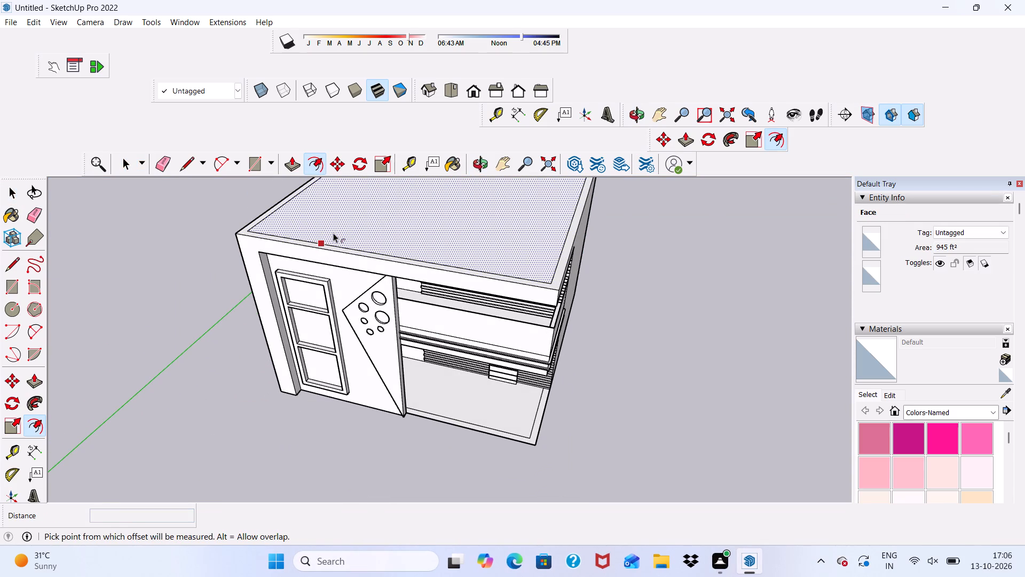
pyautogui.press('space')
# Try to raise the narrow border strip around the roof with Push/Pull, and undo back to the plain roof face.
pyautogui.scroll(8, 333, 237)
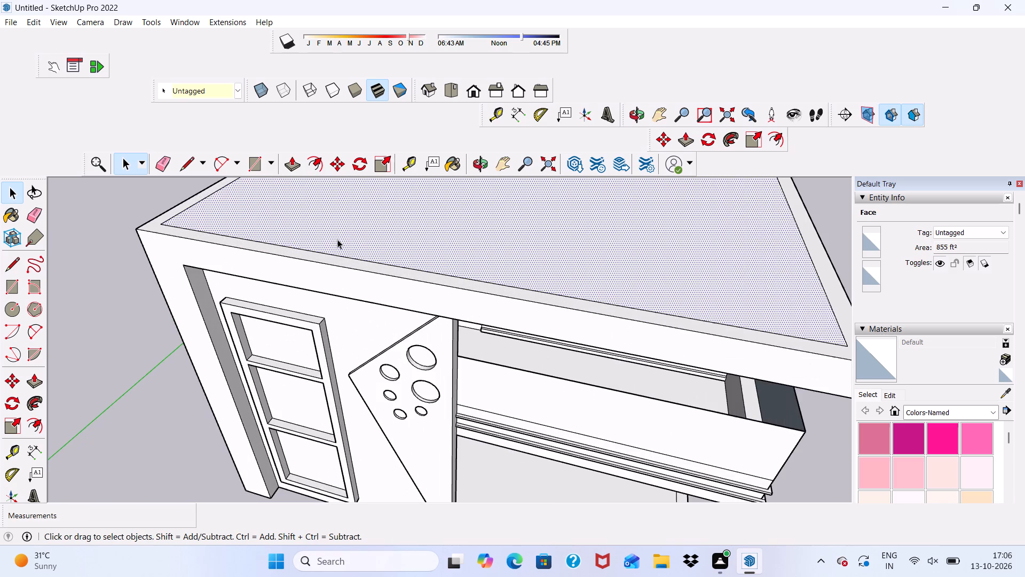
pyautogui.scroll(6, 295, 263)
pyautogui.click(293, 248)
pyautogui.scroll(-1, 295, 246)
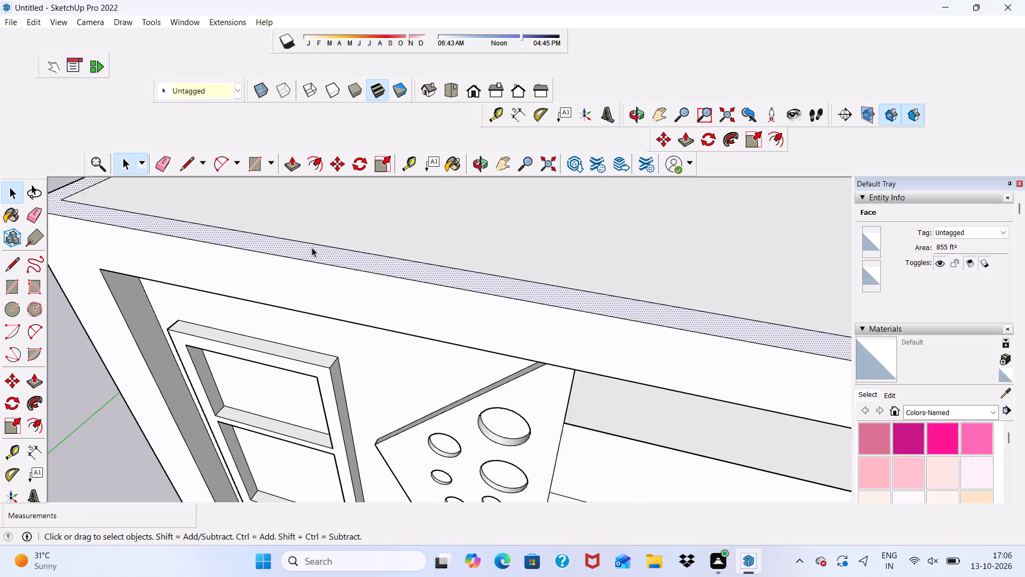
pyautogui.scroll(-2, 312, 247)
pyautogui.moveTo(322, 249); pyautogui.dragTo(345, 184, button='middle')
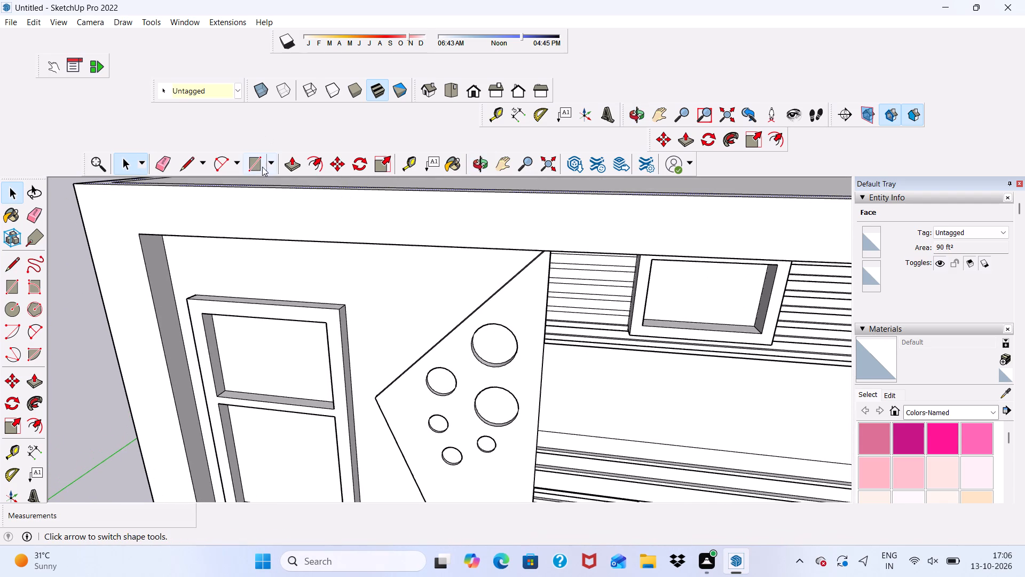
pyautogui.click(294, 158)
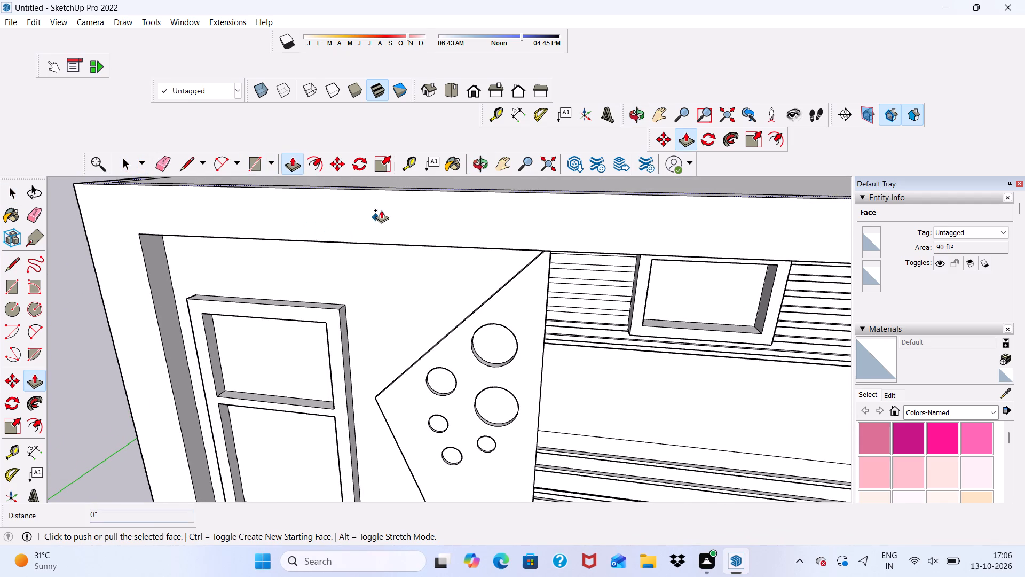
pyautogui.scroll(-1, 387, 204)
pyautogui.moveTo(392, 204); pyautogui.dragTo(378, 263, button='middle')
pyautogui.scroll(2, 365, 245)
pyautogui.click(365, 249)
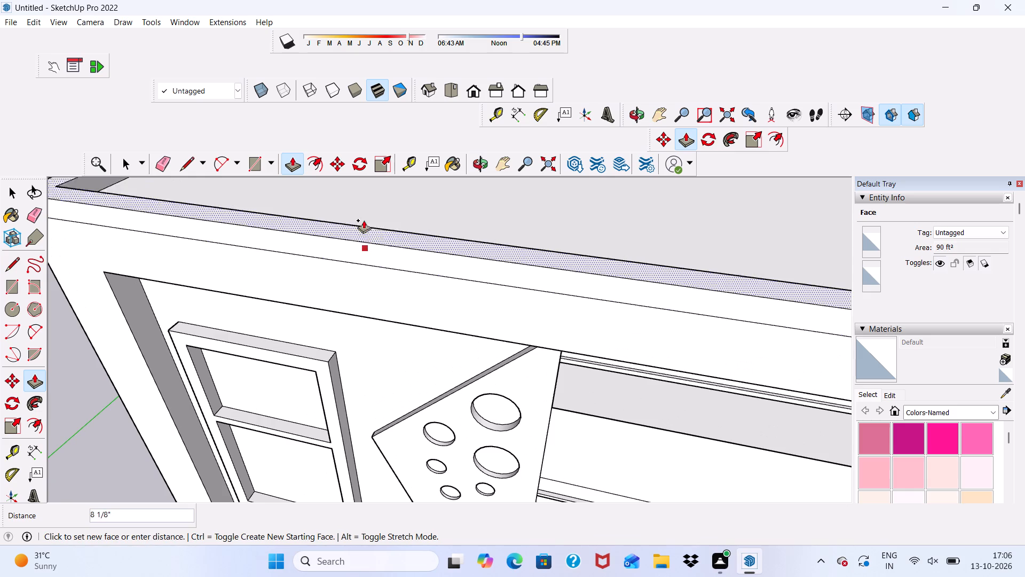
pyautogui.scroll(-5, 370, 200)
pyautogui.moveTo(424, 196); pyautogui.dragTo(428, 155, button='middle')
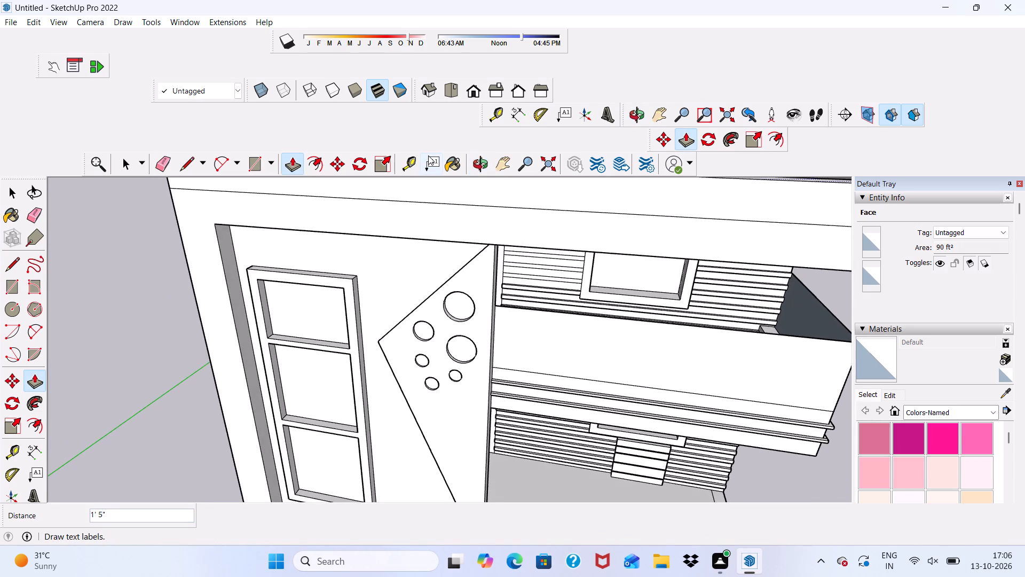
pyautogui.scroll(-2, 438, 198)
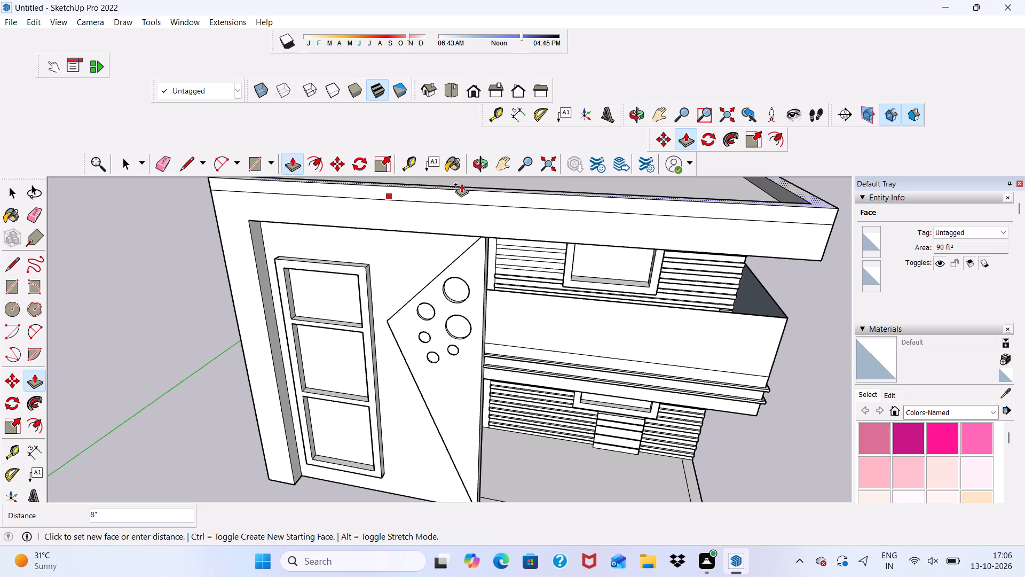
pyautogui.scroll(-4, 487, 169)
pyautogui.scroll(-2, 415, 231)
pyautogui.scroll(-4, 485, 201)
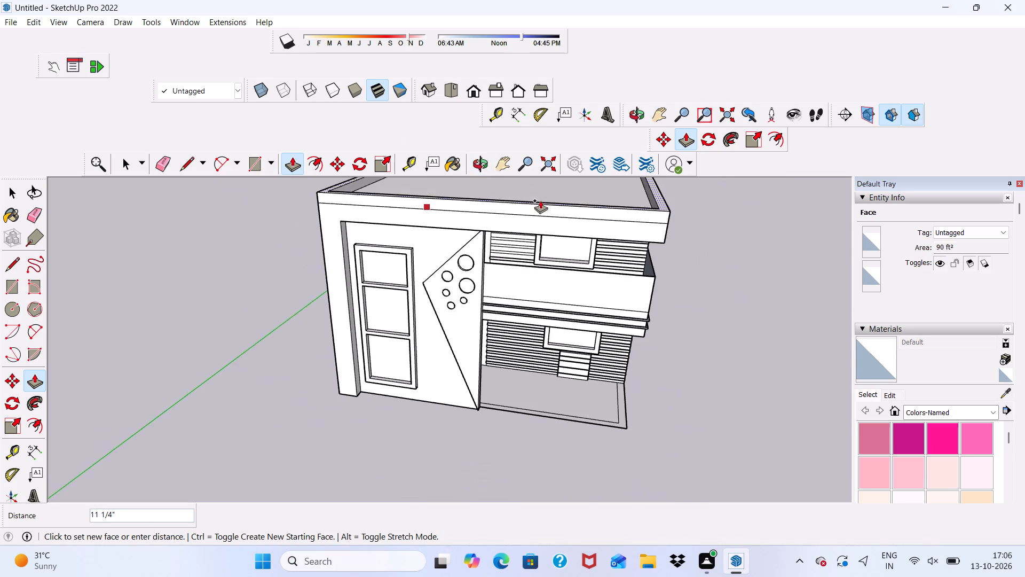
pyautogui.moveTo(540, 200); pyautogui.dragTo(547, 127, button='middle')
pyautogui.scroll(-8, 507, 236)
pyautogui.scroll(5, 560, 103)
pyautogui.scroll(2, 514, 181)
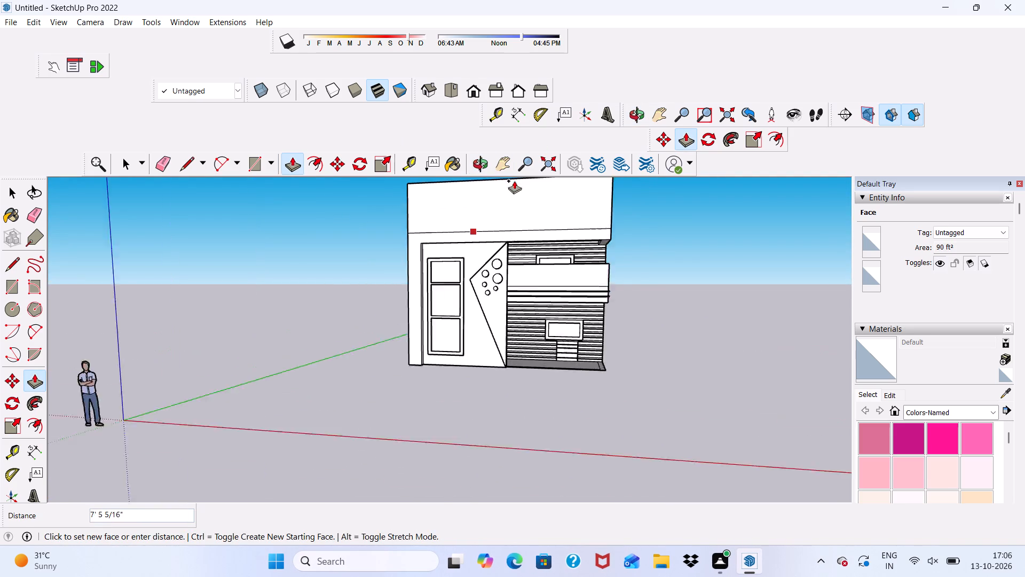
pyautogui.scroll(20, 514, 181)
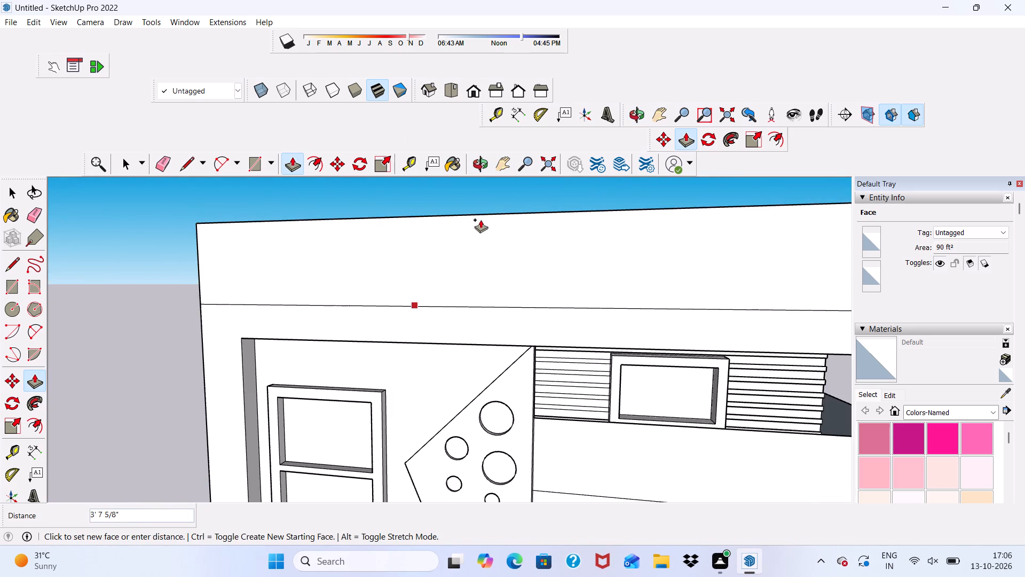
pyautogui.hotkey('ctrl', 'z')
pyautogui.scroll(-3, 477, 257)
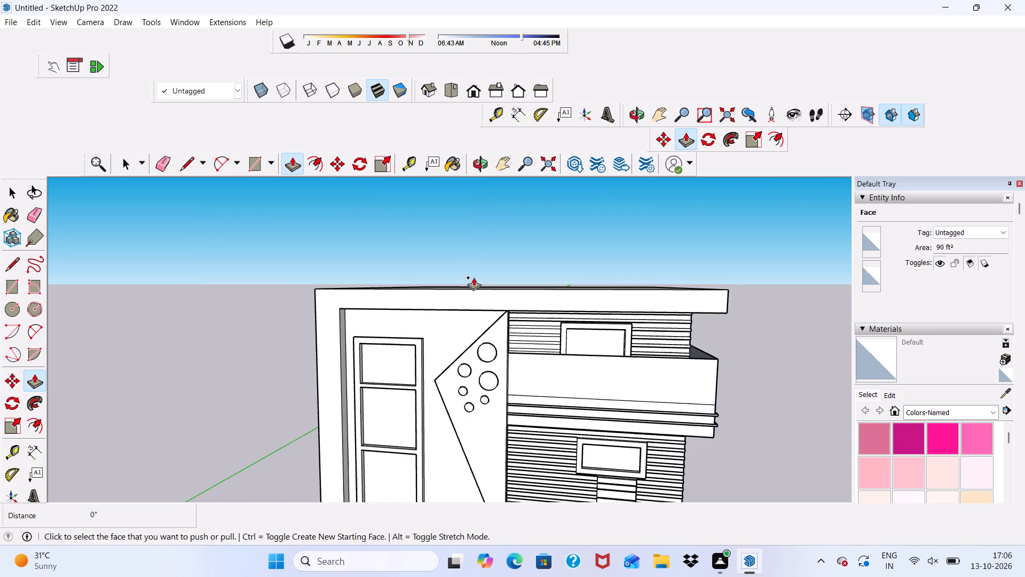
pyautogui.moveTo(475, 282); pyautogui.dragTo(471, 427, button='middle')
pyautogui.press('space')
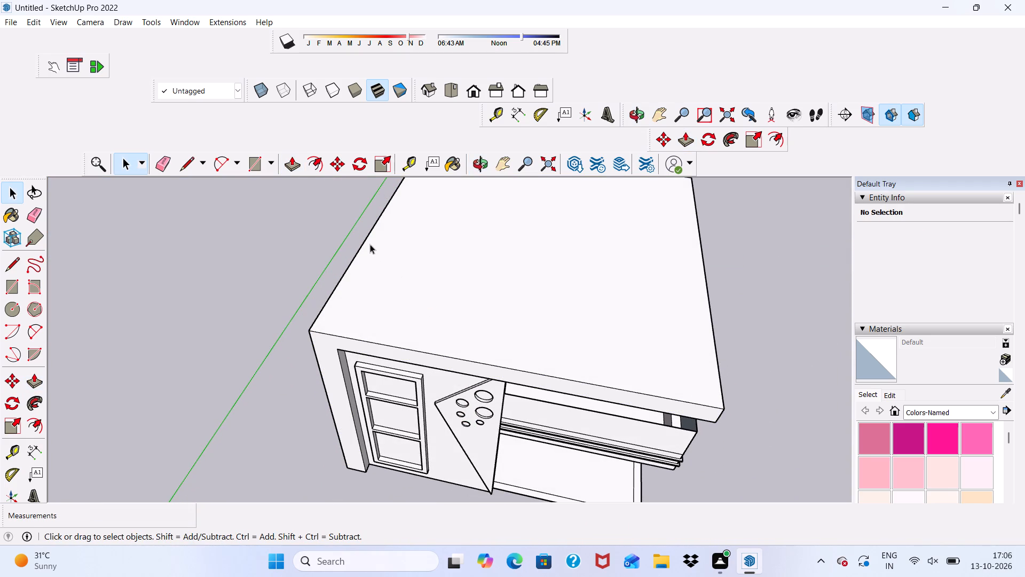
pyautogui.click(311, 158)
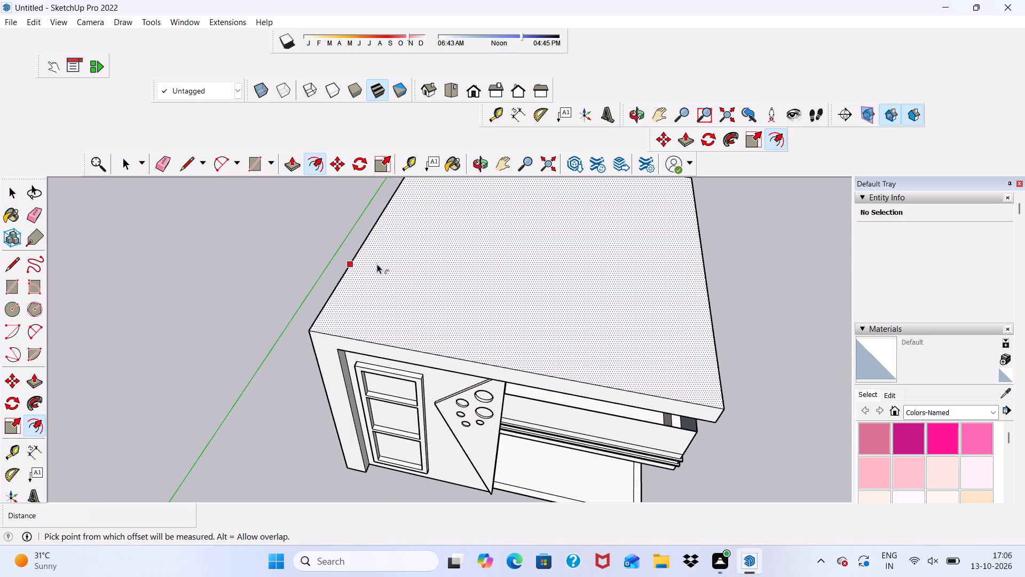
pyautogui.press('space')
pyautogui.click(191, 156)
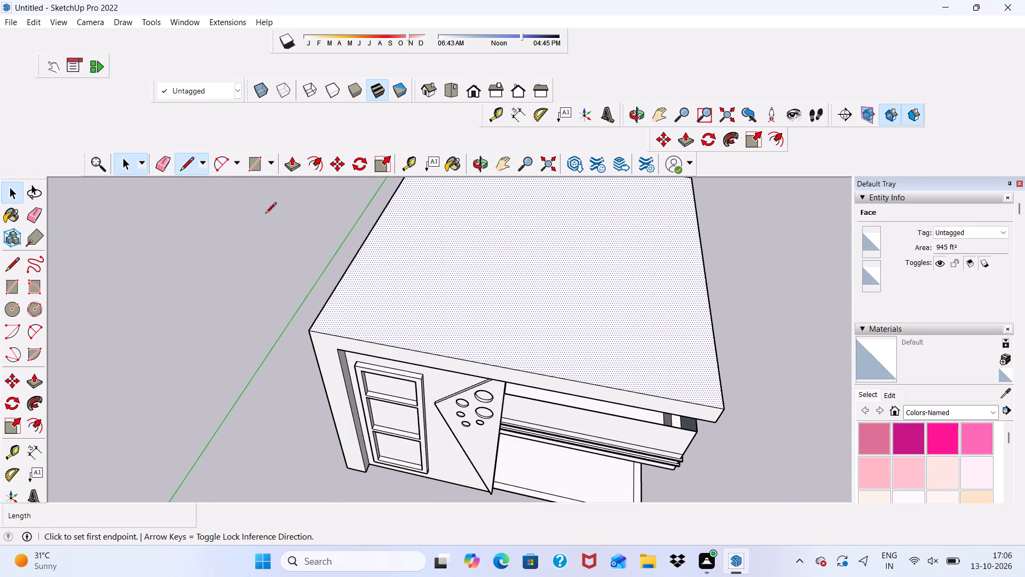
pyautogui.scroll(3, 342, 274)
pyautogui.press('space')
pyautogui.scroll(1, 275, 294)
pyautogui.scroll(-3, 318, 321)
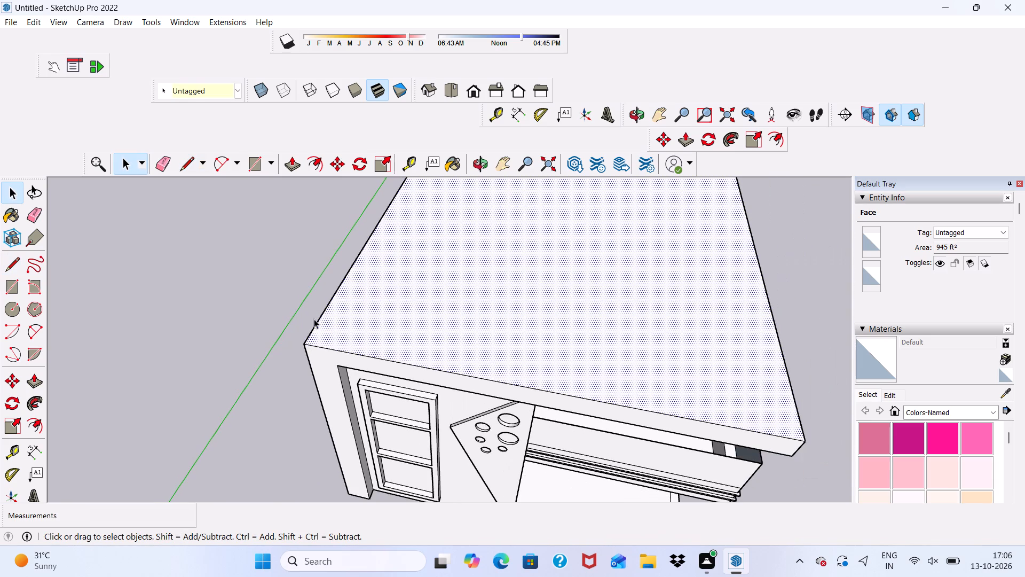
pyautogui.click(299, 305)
# Draw a line across the roof's top face just behind the front edge, running parallel to it between the two side edges.
pyautogui.scroll(5, 335, 313)
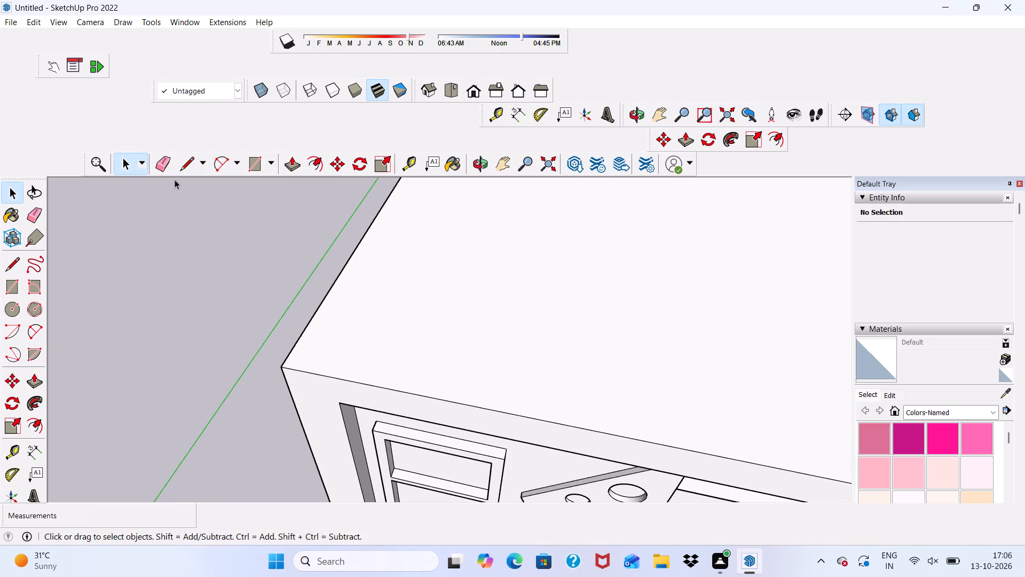
pyautogui.click(191, 157)
pyautogui.scroll(3, 288, 302)
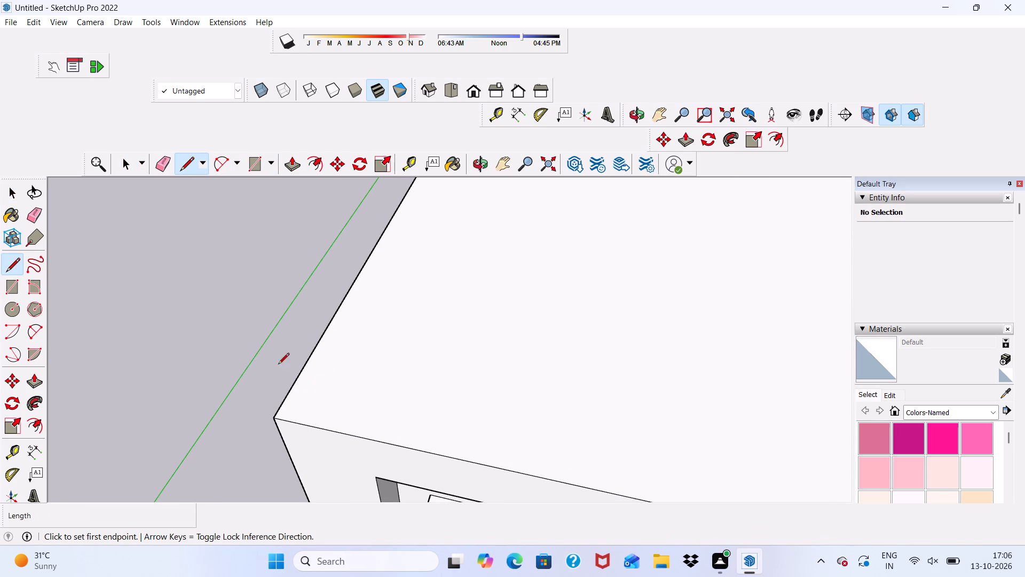
pyautogui.click(295, 378)
pyautogui.scroll(-5, 306, 350)
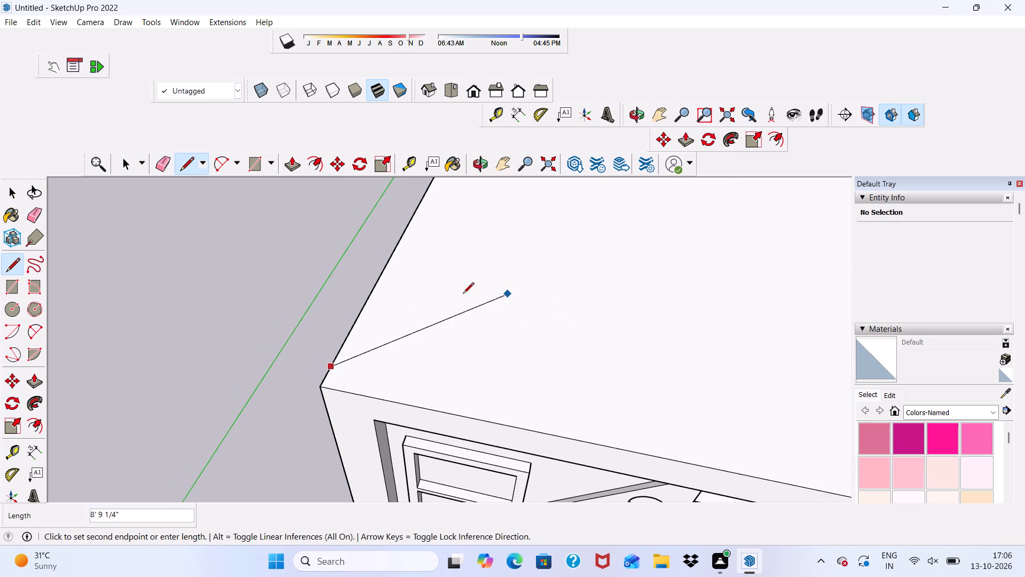
pyautogui.scroll(-10, 407, 320)
pyautogui.scroll(5, 682, 346)
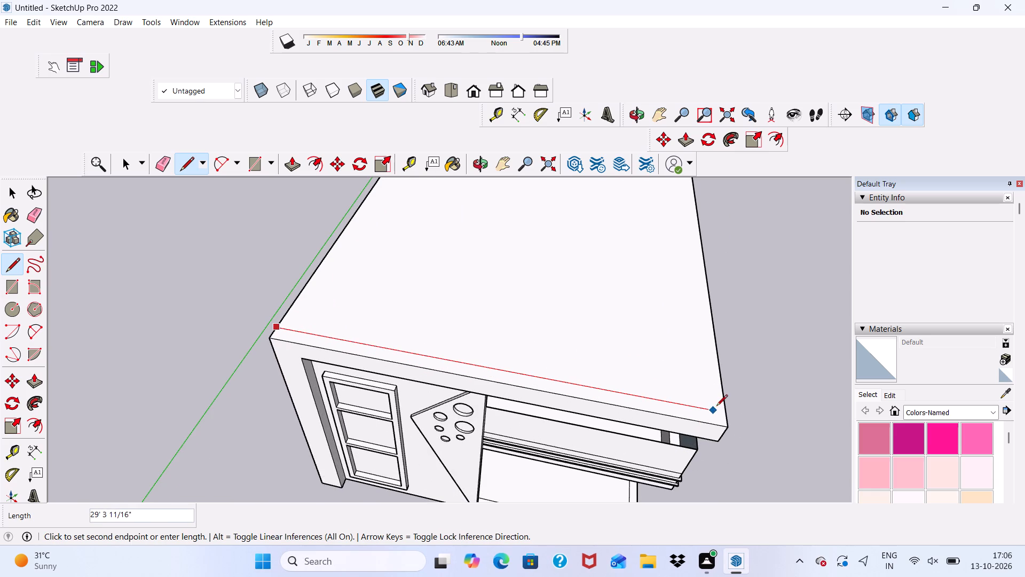
pyautogui.click(727, 409)
pyautogui.press('space')
# Offset the outline of the large roof face behind the new line 9" inward.
pyautogui.click(588, 324)
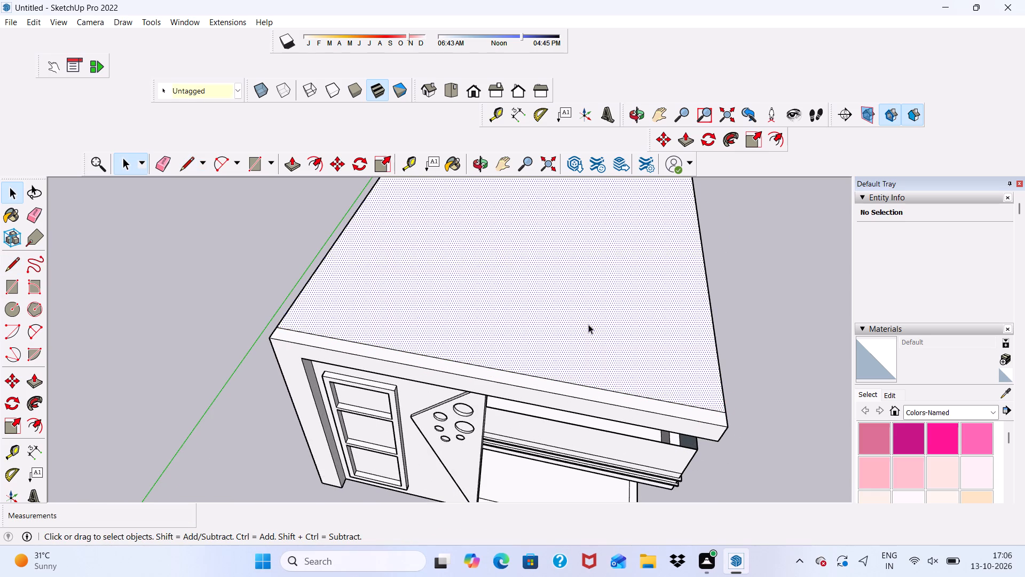
pyautogui.click(319, 165)
pyautogui.click(708, 260)
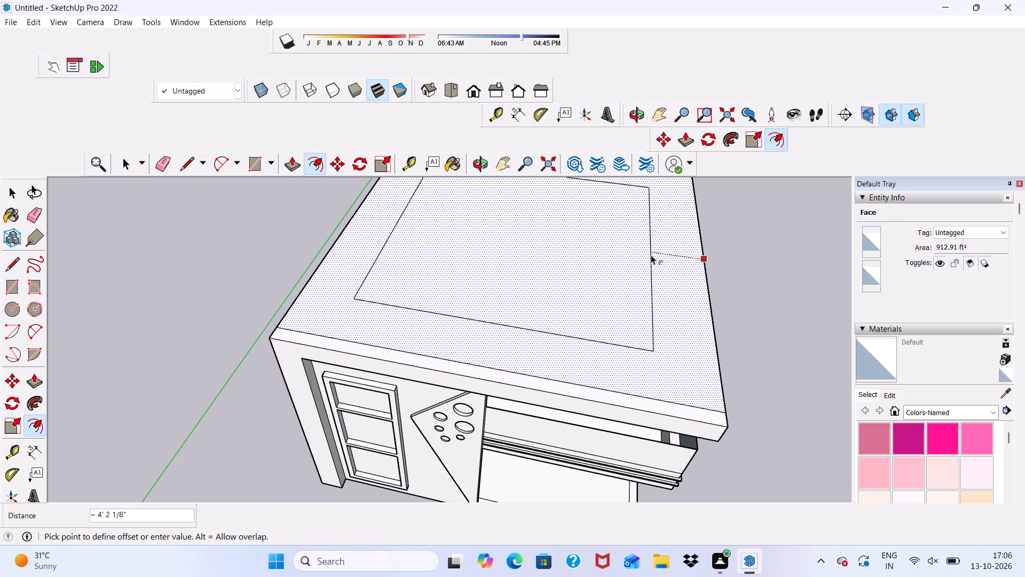
pyautogui.press('9')
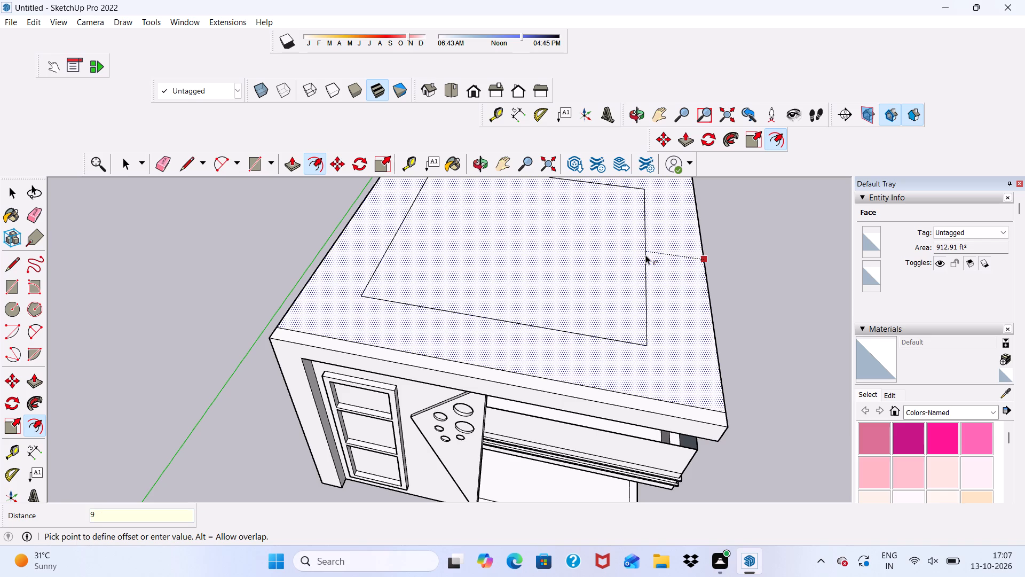
pyautogui.hotkey('shift', '"')
pyautogui.press('Return')
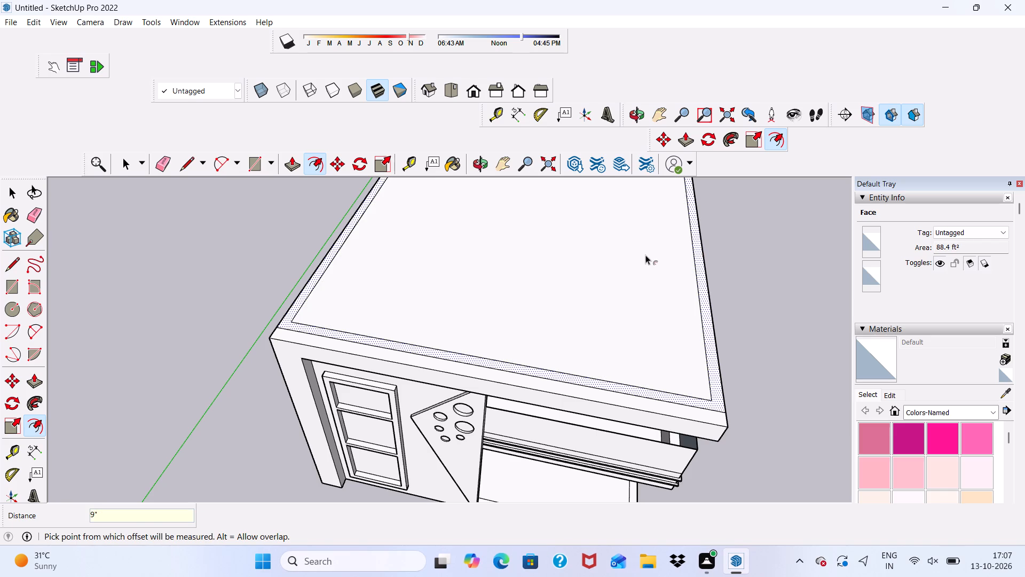
pyautogui.press('space')
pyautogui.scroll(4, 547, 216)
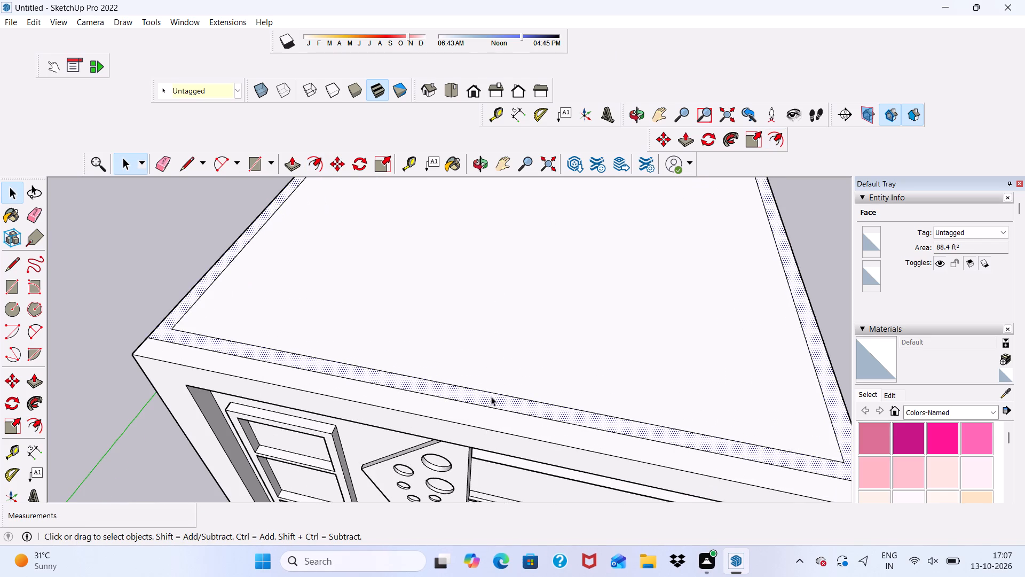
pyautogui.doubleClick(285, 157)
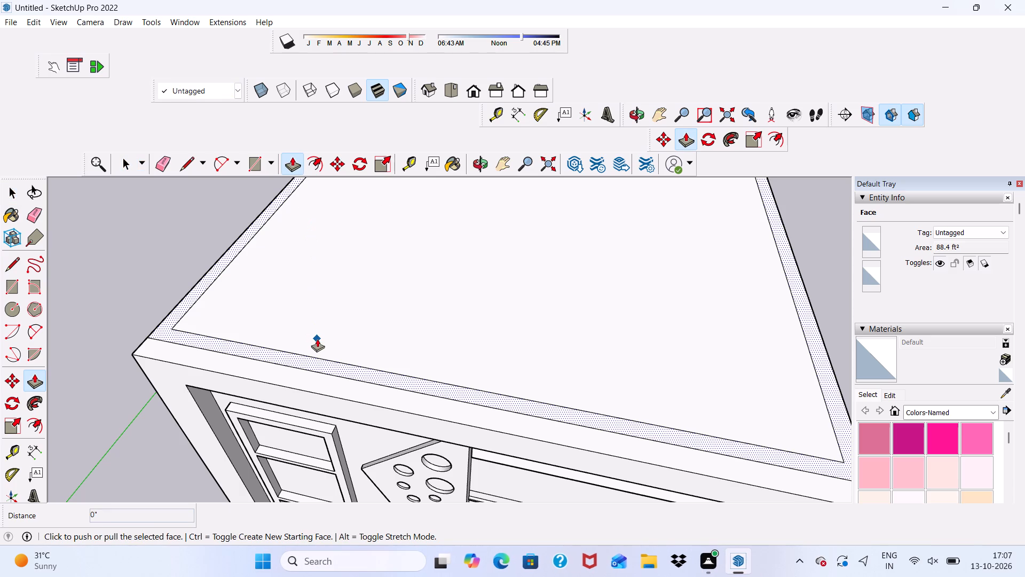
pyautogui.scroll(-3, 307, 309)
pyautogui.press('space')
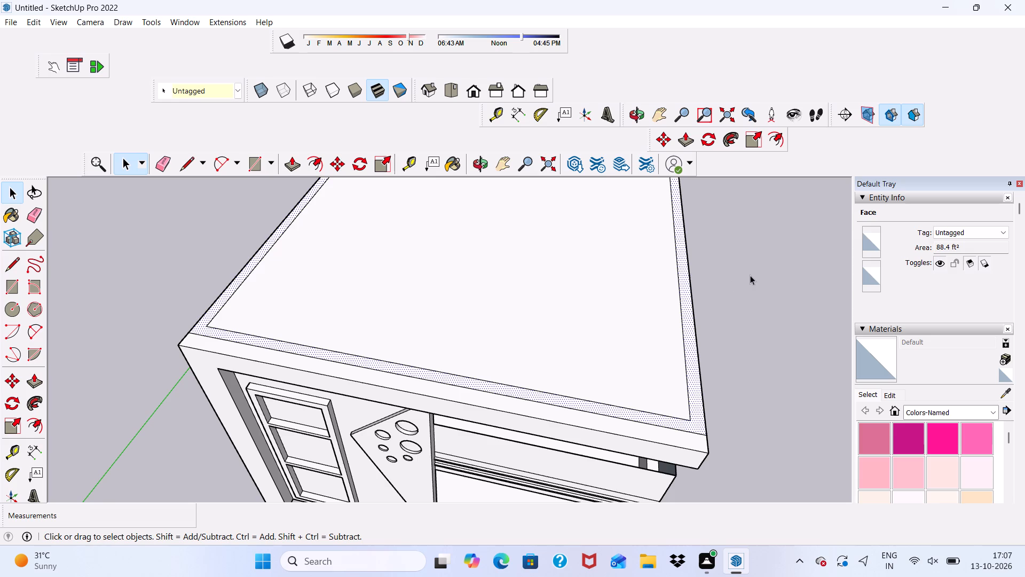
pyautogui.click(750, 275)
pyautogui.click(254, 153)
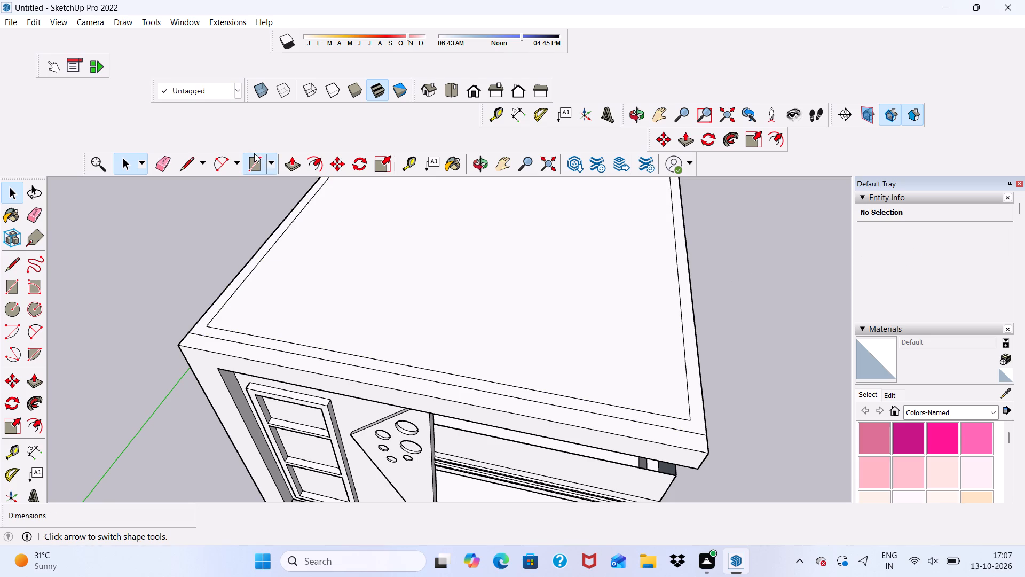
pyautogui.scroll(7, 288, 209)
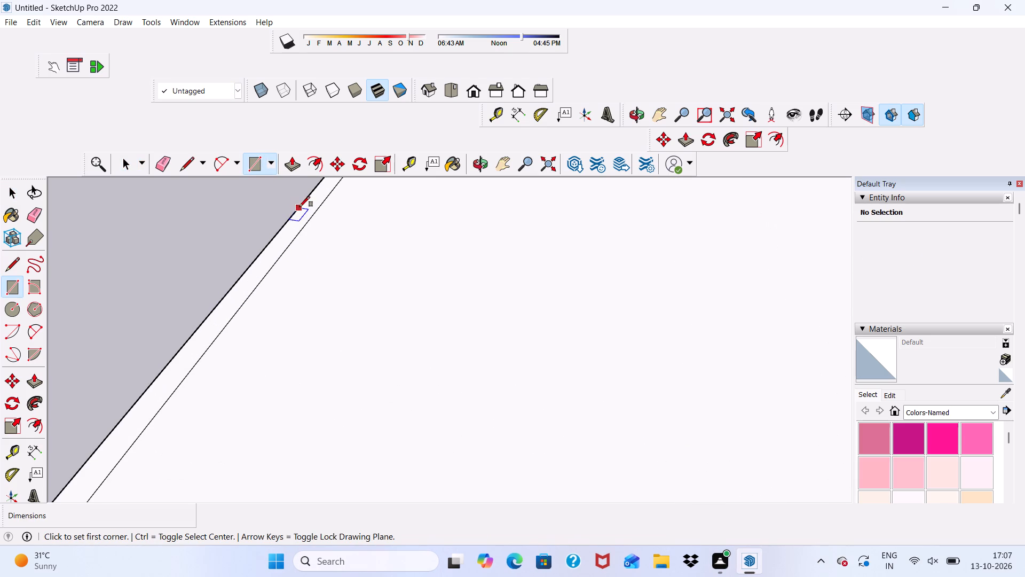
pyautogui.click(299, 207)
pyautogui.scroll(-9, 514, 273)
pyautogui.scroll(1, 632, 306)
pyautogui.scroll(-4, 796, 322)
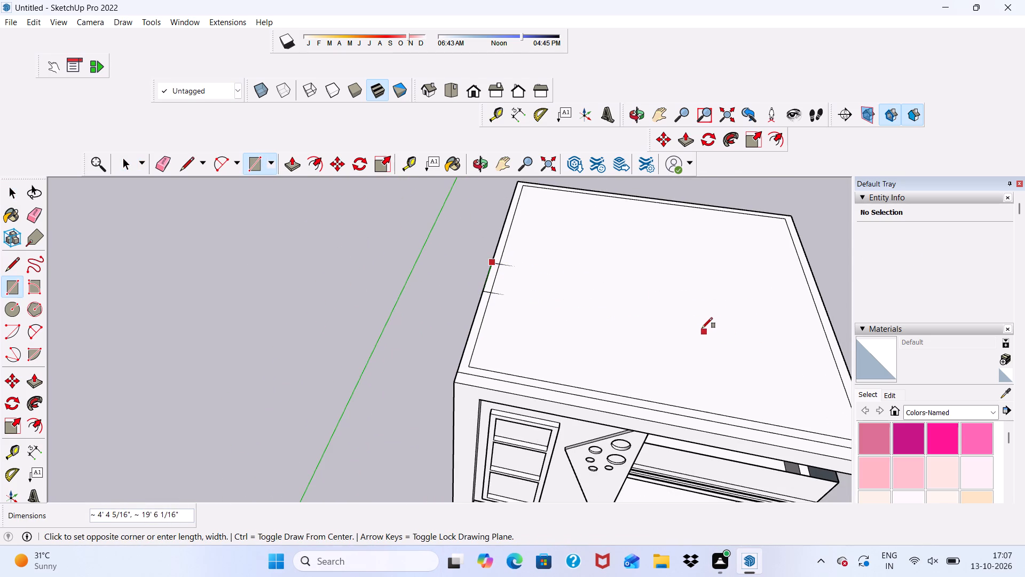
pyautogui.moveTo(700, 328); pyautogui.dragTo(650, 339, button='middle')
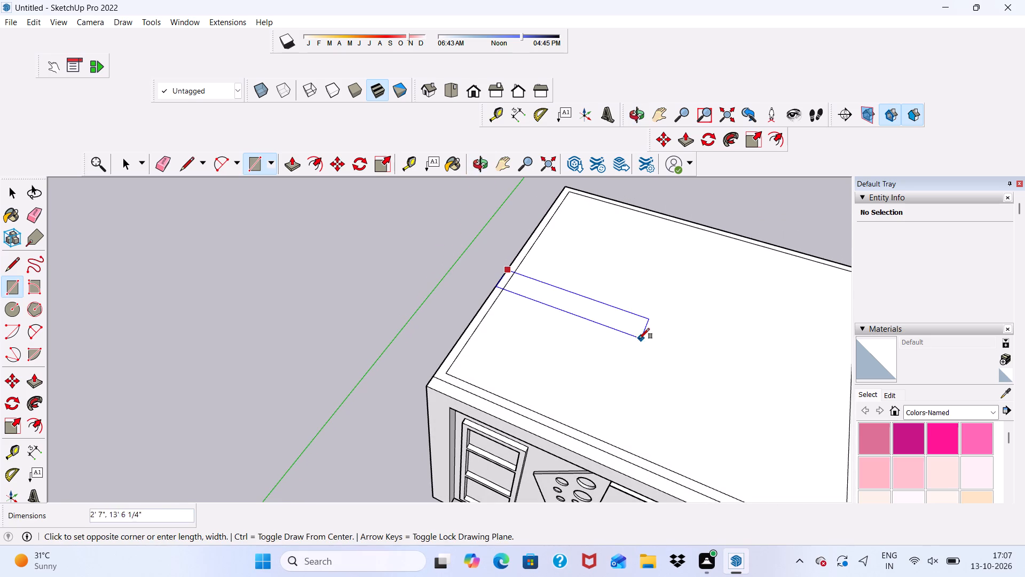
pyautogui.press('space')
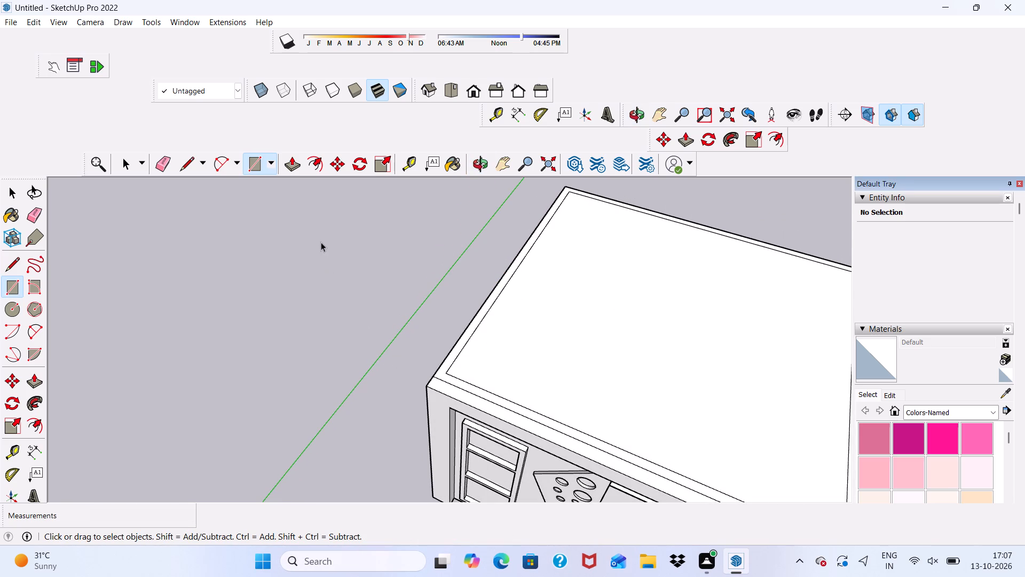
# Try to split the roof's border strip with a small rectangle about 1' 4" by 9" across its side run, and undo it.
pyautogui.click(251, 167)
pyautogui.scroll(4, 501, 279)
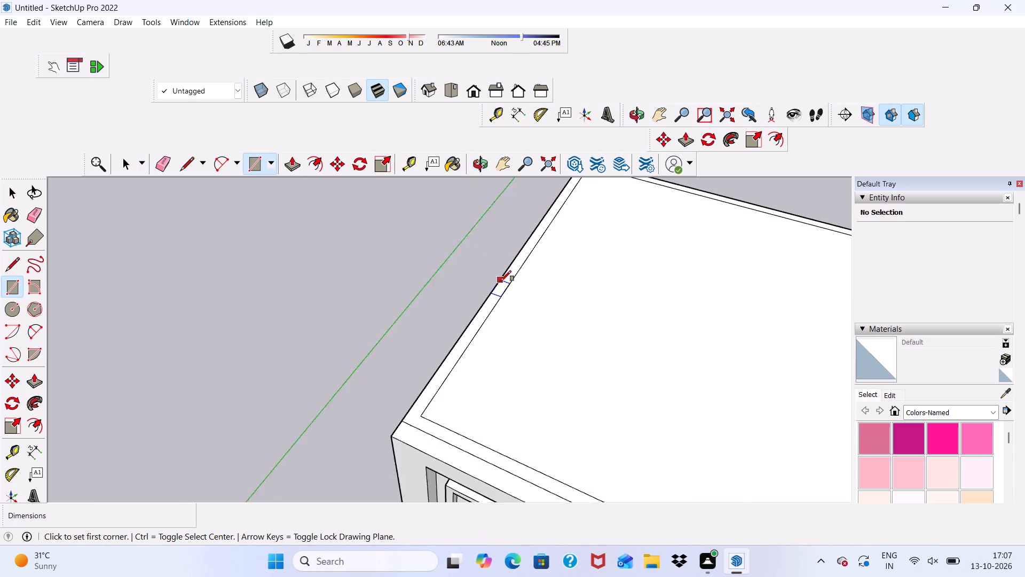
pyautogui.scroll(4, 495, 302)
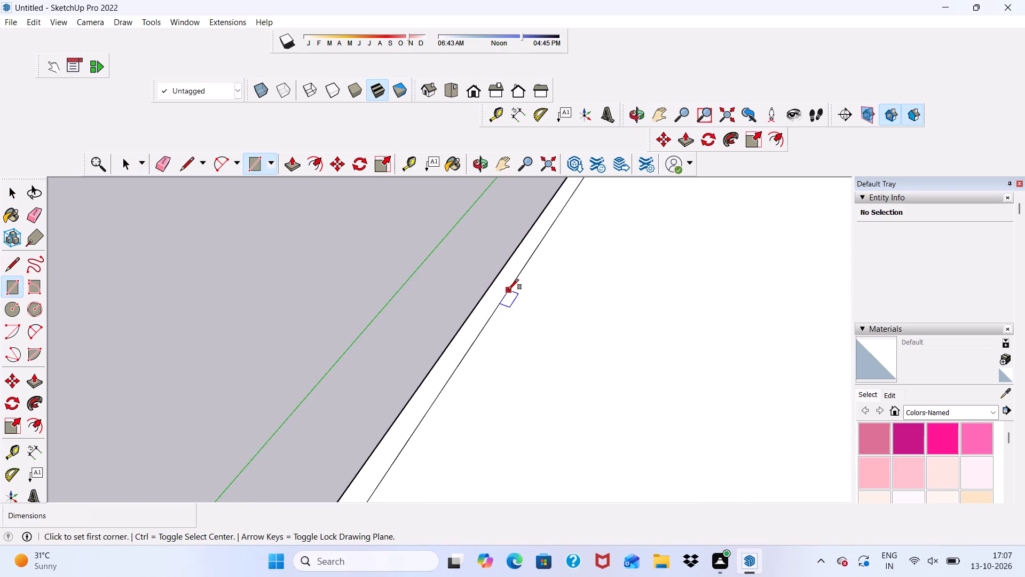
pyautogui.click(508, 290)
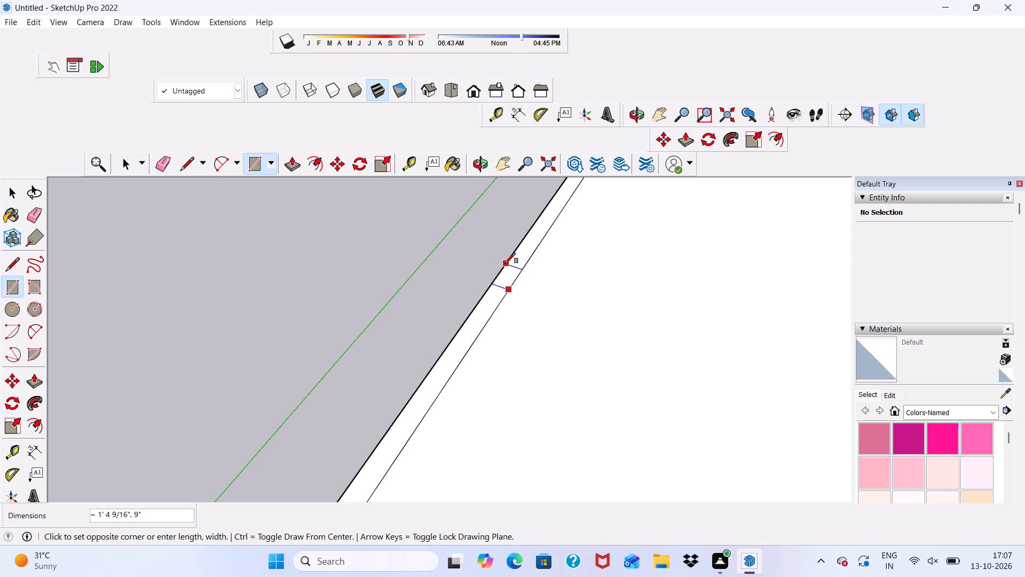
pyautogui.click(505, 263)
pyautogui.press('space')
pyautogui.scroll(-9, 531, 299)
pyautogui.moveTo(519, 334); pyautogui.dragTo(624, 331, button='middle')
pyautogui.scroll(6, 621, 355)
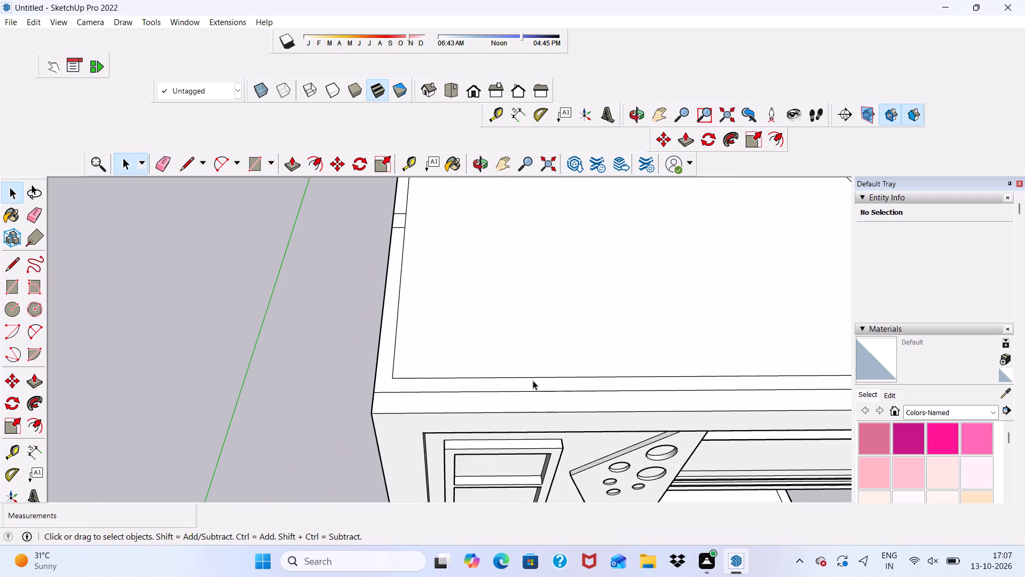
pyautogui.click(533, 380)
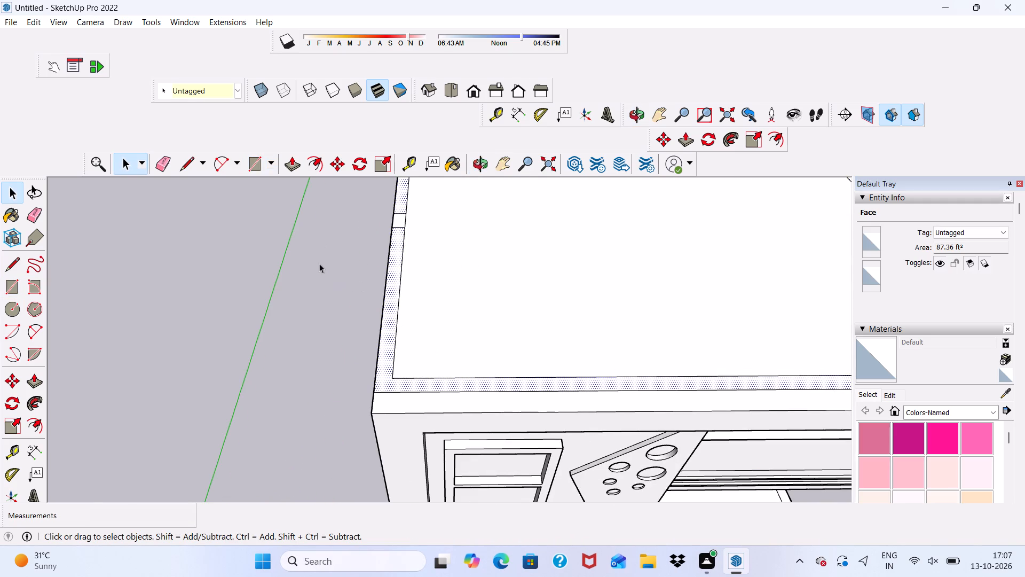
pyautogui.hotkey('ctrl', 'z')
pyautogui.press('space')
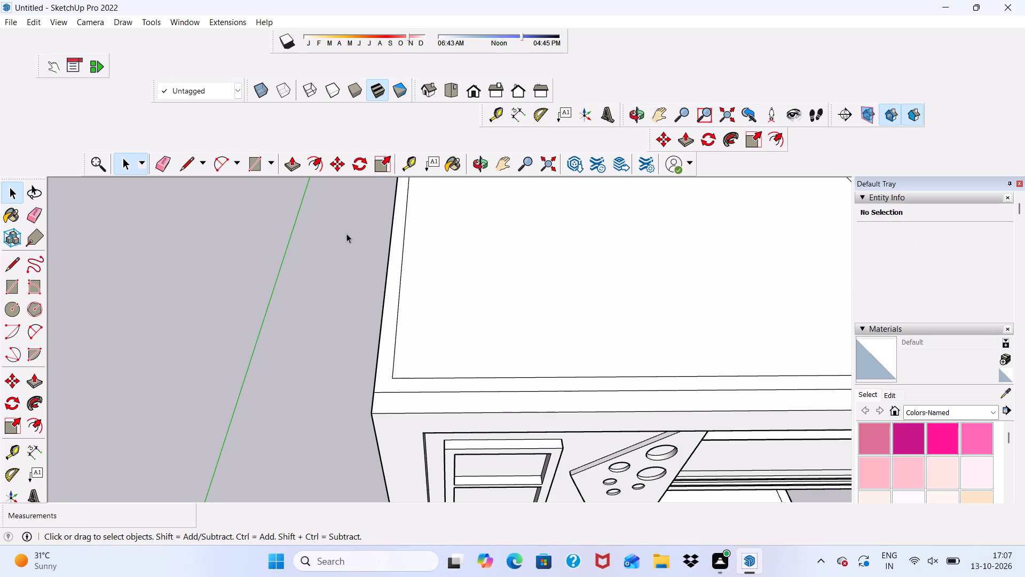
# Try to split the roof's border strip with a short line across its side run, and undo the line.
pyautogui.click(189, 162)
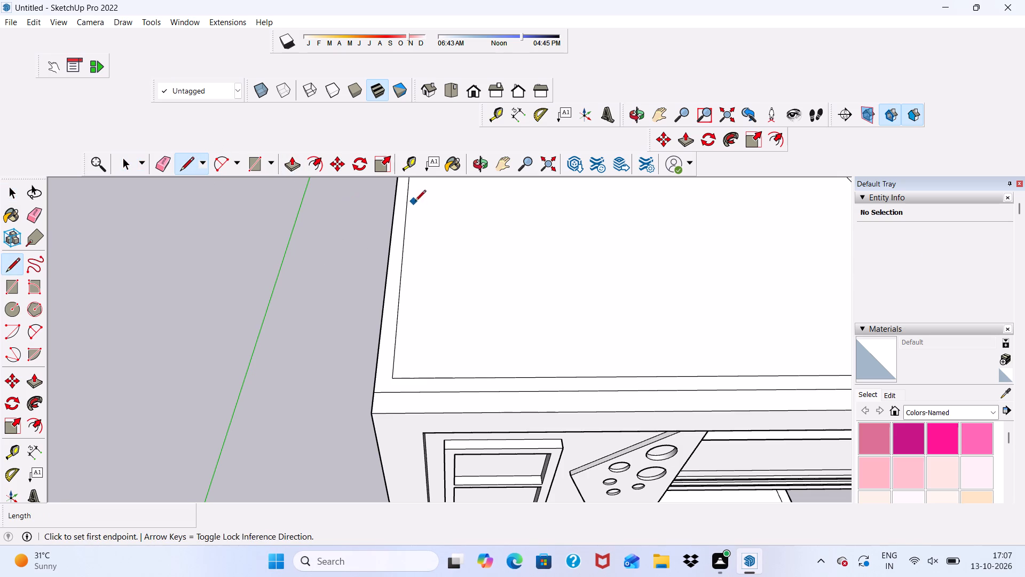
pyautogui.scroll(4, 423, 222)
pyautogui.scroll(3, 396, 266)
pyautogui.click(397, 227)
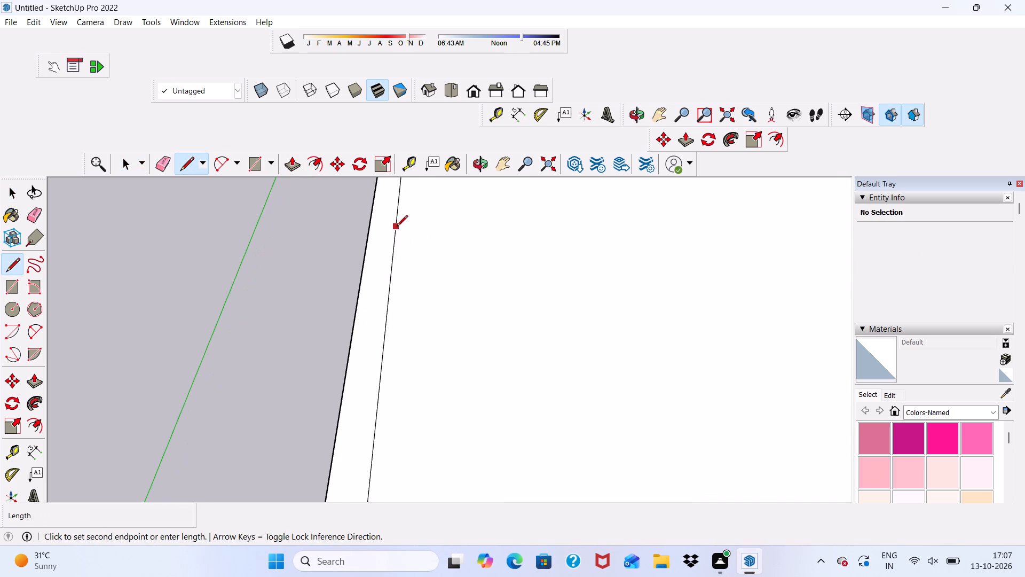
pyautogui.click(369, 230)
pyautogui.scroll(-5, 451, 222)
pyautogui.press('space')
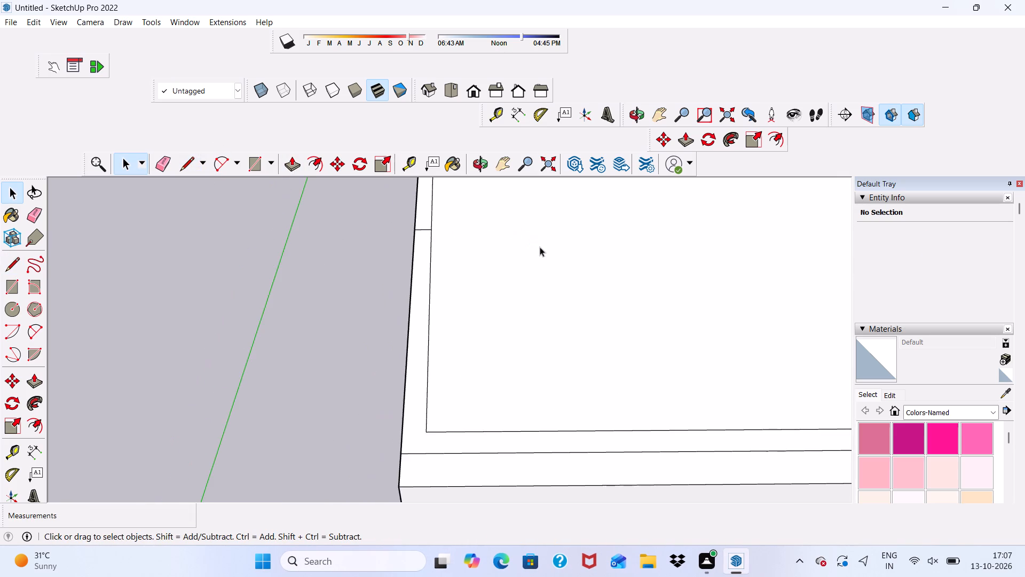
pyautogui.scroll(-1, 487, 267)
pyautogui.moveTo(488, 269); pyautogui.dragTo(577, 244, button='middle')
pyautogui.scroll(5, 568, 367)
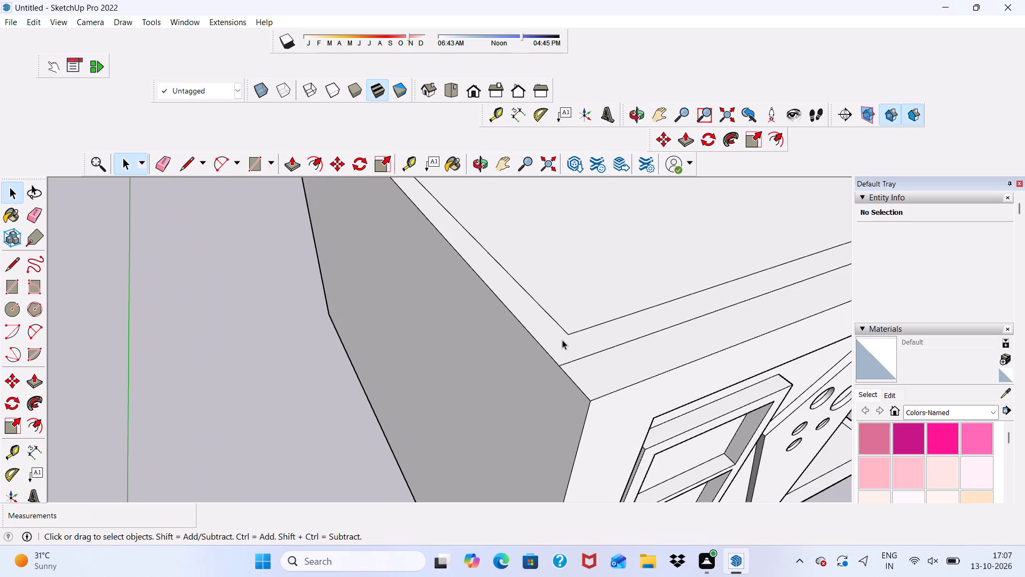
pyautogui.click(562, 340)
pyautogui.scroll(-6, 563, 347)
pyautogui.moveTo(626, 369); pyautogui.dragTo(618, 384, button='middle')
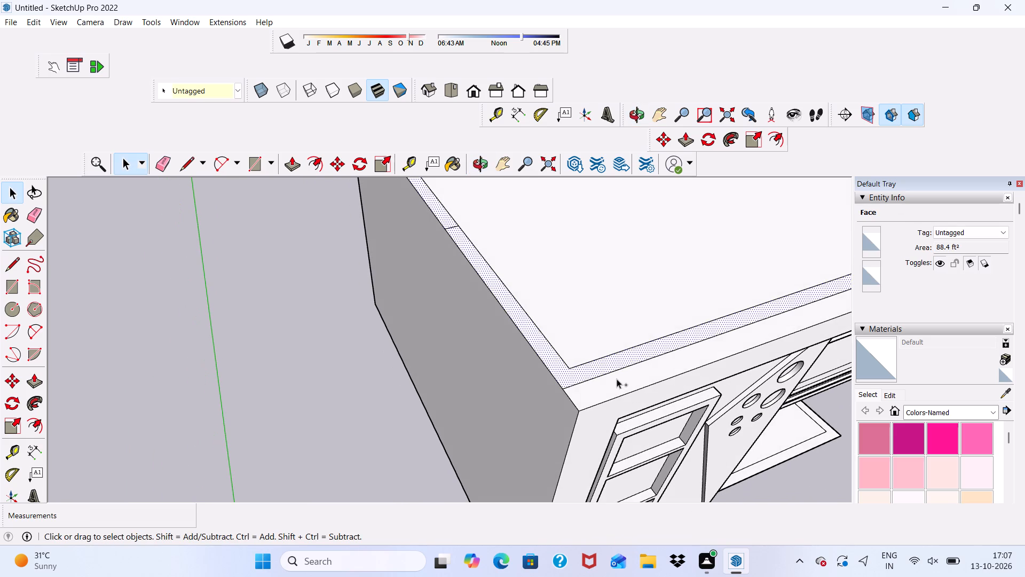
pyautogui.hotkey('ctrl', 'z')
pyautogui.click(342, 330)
# Draw a rectangle about 13' 6" by 9" along the roof's border strip on the three-pane window side, starting at the front line's endpoint.
pyautogui.scroll(-3, 357, 341)
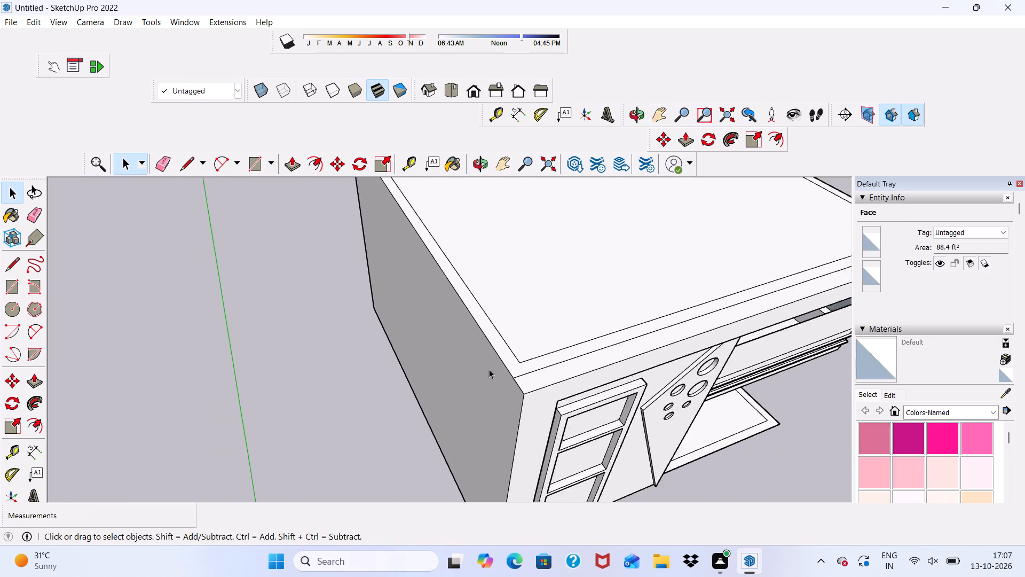
pyautogui.scroll(-1, 489, 369)
pyautogui.moveTo(558, 350); pyautogui.dragTo(338, 330, button='middle')
pyautogui.scroll(4, 337, 330)
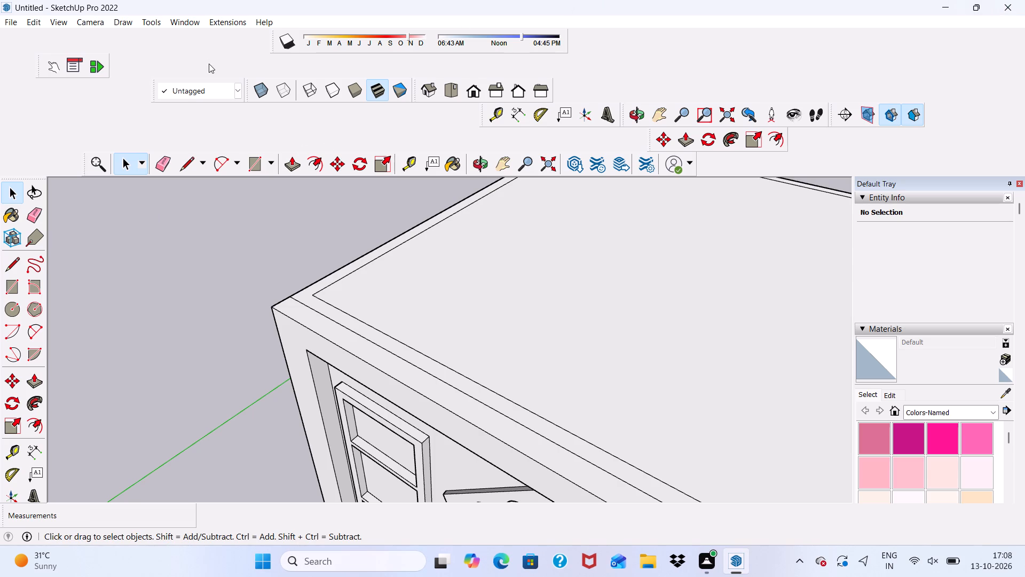
pyautogui.click(255, 160)
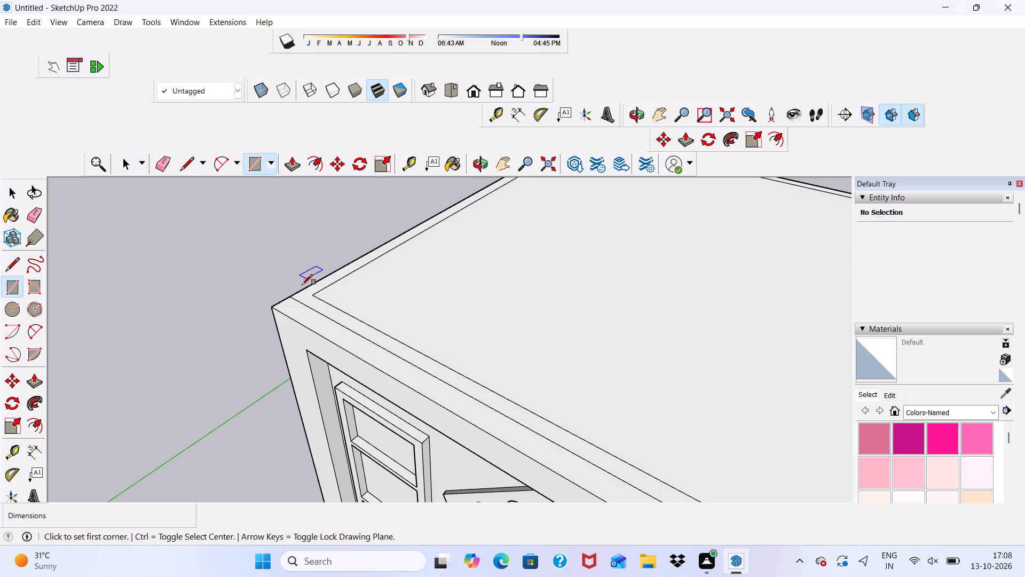
pyautogui.scroll(7, 312, 321)
pyautogui.scroll(5, 291, 270)
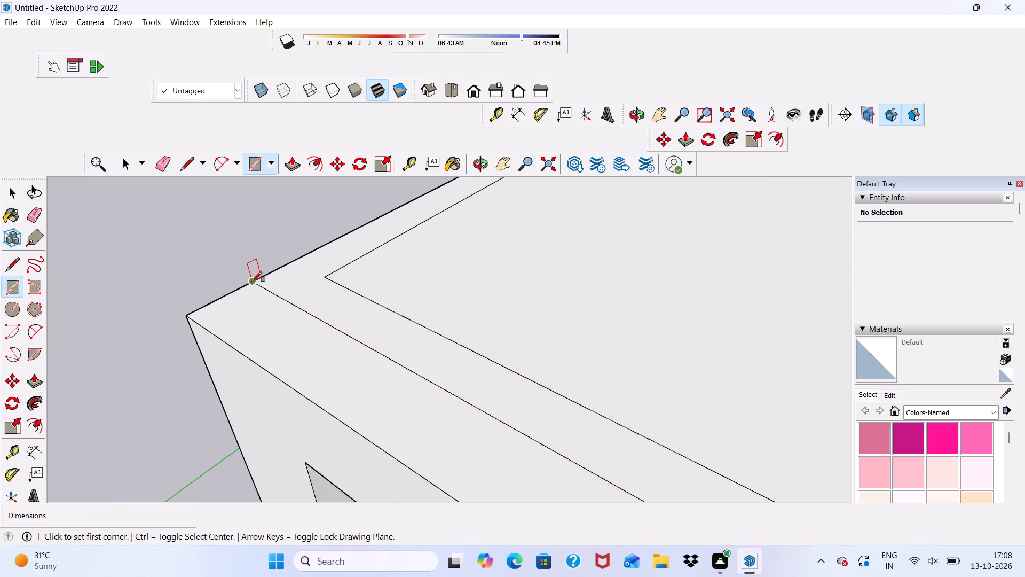
pyautogui.click(251, 282)
pyautogui.scroll(-5, 370, 254)
pyautogui.scroll(3, 435, 206)
pyautogui.scroll(-5, 401, 247)
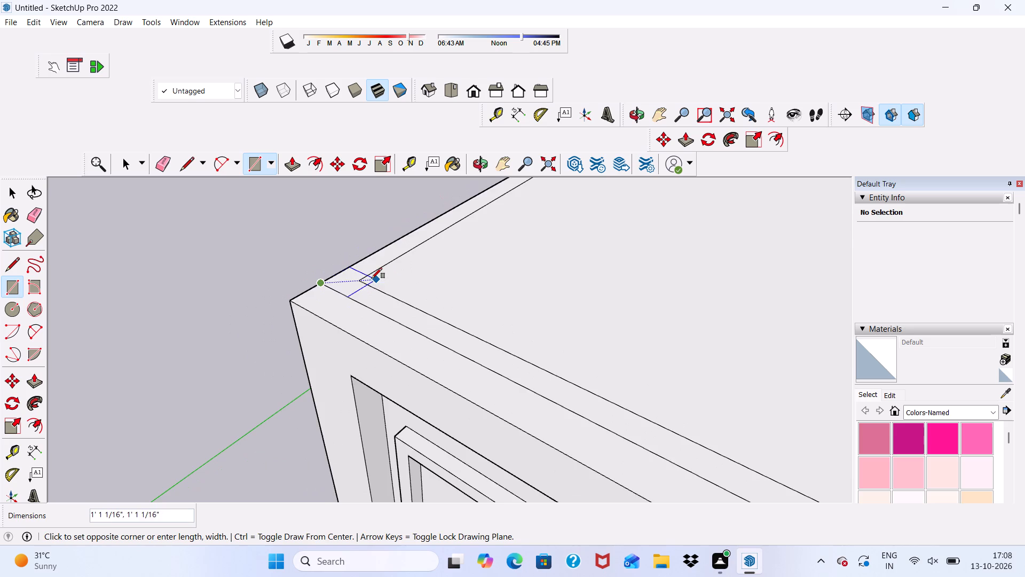
pyautogui.scroll(-4, 368, 280)
pyautogui.scroll(6, 375, 252)
pyautogui.scroll(-7, 359, 252)
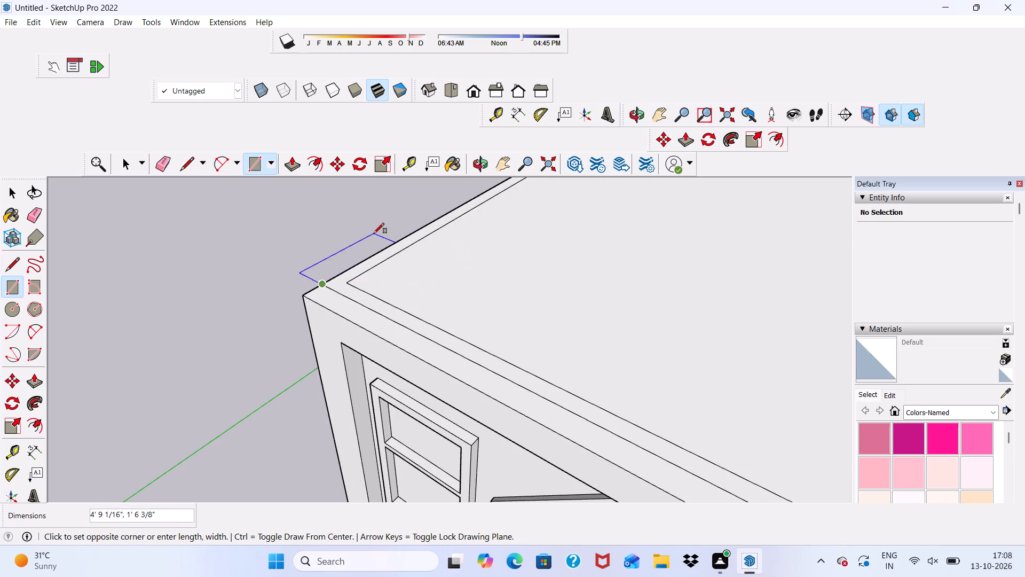
pyautogui.moveTo(374, 233); pyautogui.dragTo(411, 358, button='middle')
pyautogui.scroll(-11, 398, 325)
pyautogui.scroll(-2, 374, 271)
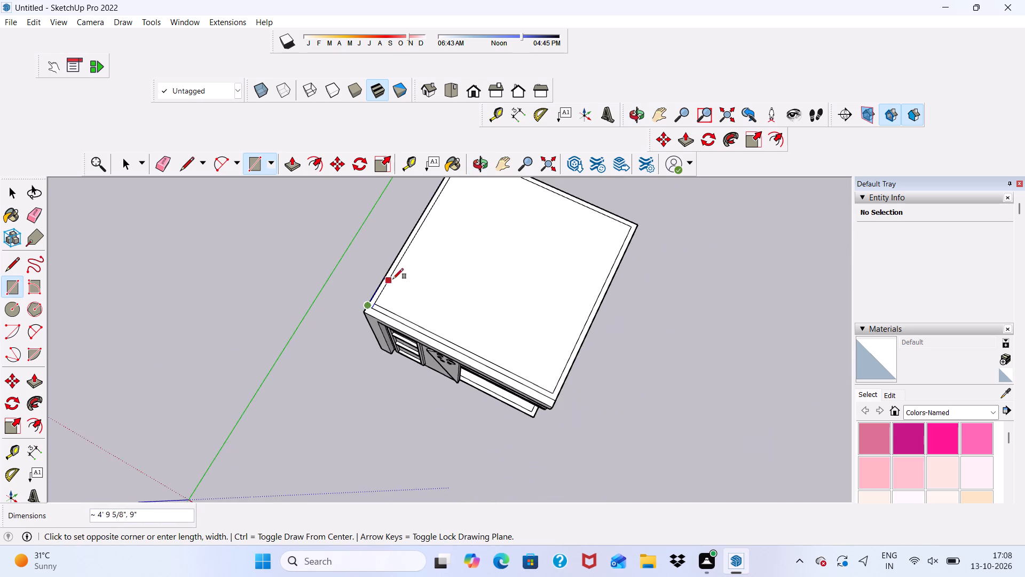
pyautogui.scroll(10, 405, 248)
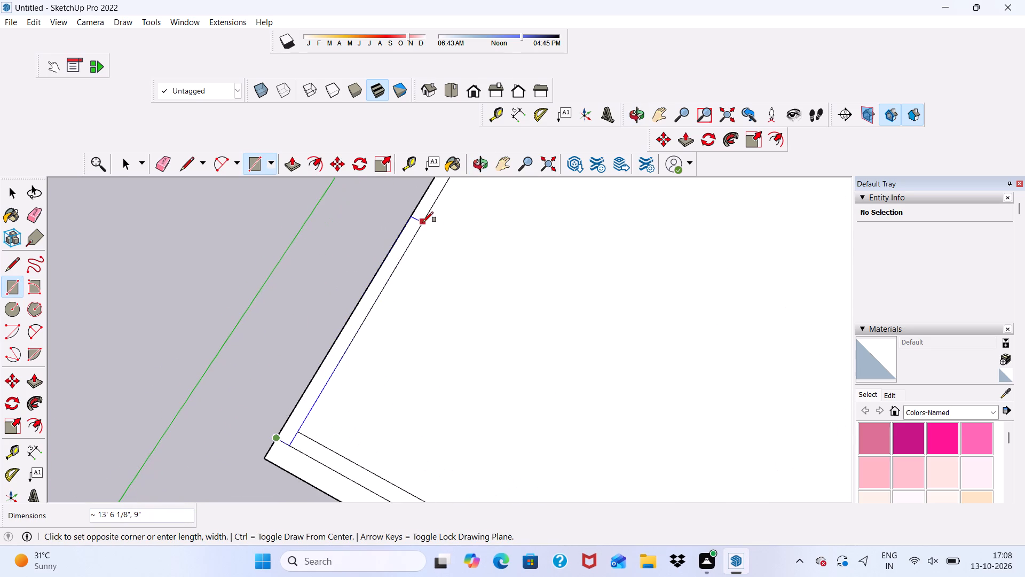
pyautogui.click(423, 222)
pyautogui.scroll(-4, 376, 254)
pyautogui.press('space')
pyautogui.scroll(6, 385, 328)
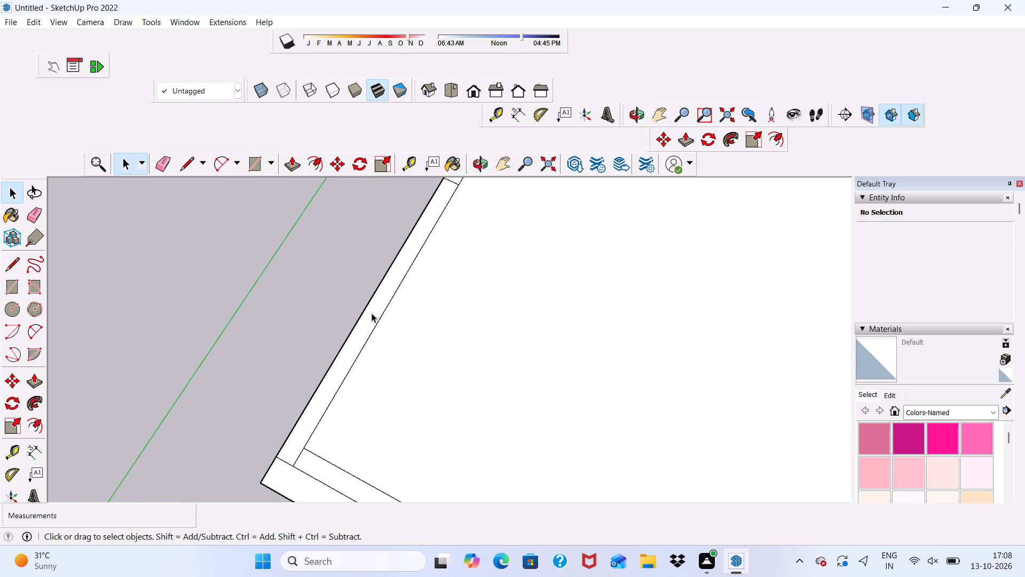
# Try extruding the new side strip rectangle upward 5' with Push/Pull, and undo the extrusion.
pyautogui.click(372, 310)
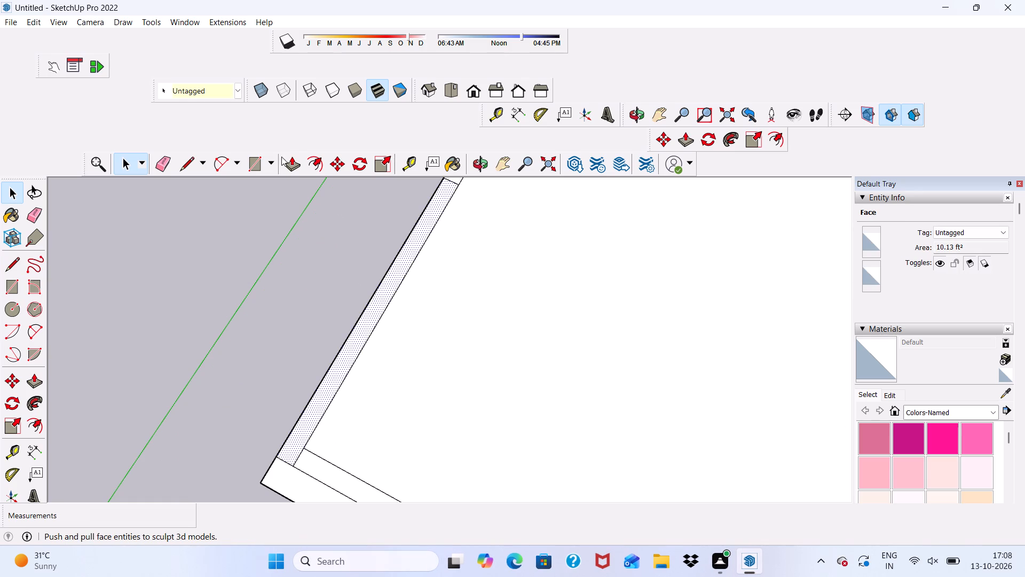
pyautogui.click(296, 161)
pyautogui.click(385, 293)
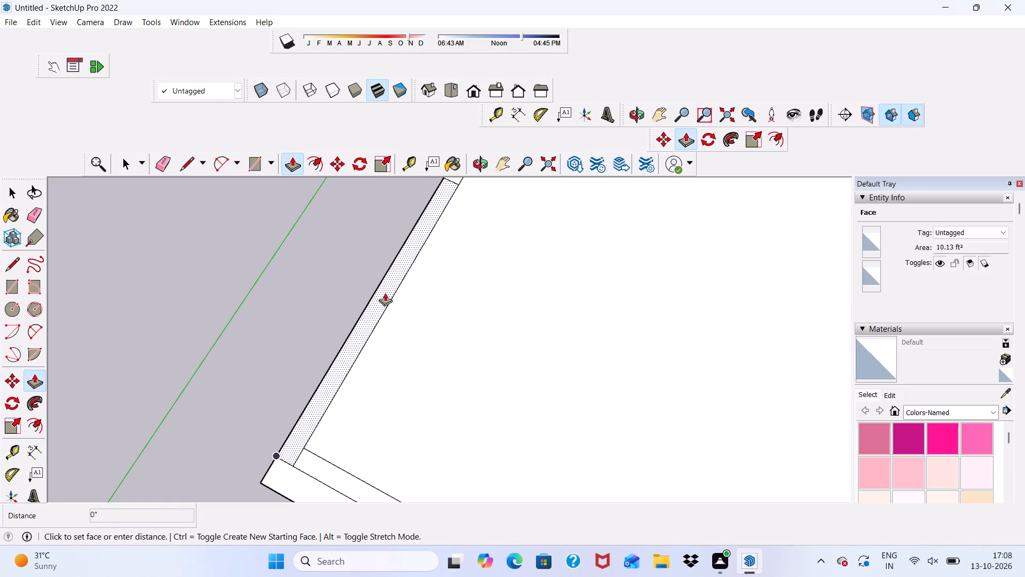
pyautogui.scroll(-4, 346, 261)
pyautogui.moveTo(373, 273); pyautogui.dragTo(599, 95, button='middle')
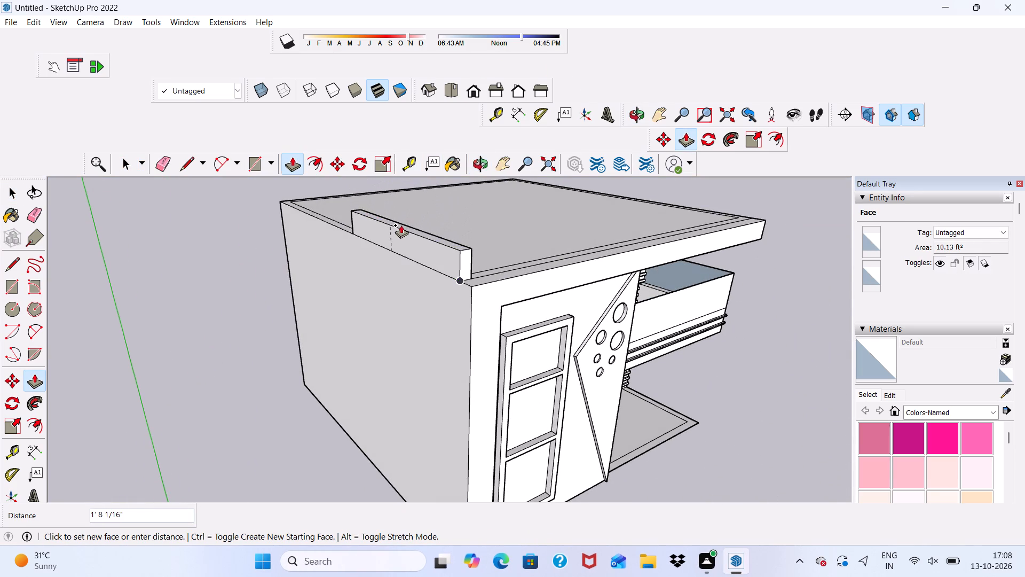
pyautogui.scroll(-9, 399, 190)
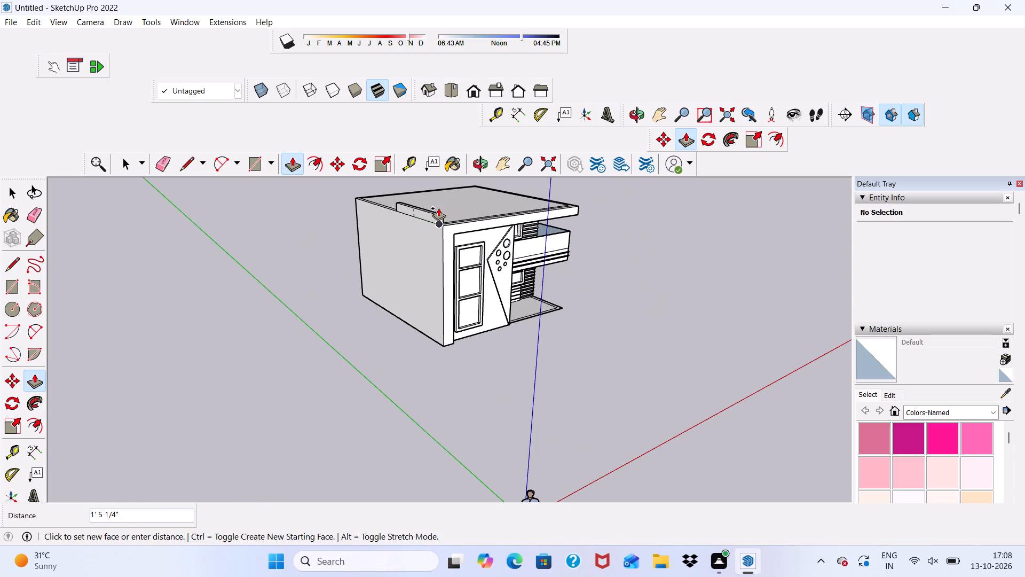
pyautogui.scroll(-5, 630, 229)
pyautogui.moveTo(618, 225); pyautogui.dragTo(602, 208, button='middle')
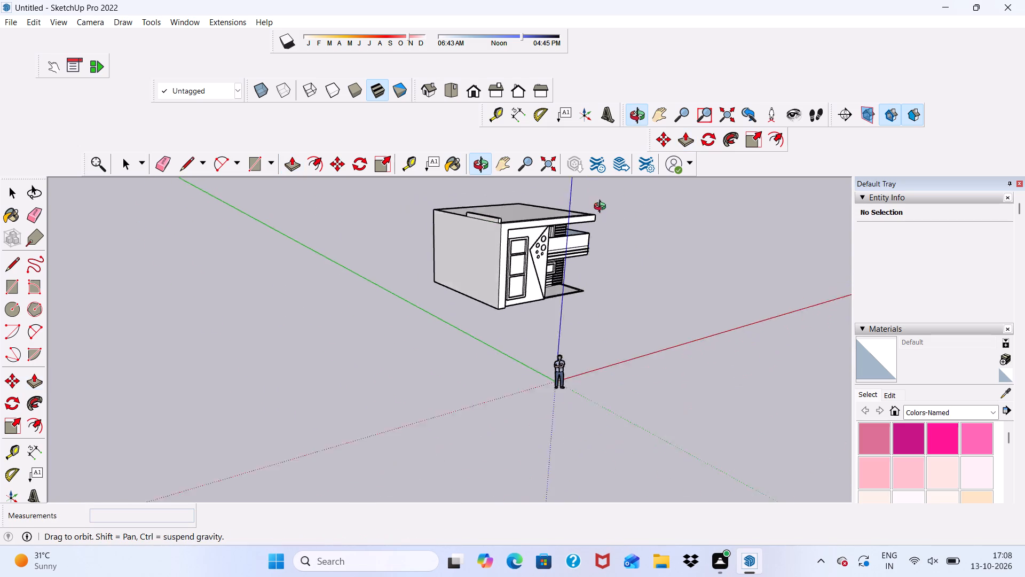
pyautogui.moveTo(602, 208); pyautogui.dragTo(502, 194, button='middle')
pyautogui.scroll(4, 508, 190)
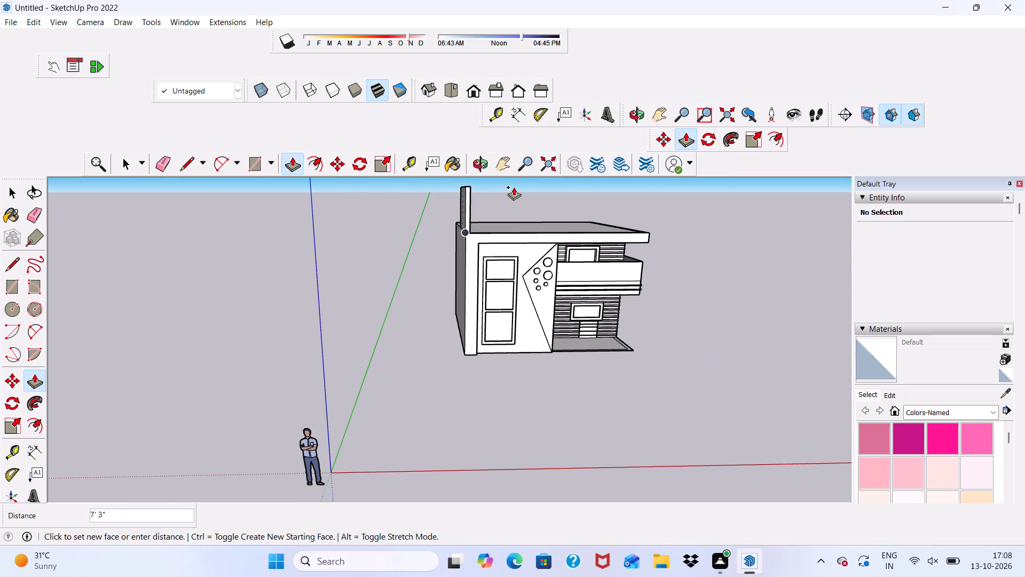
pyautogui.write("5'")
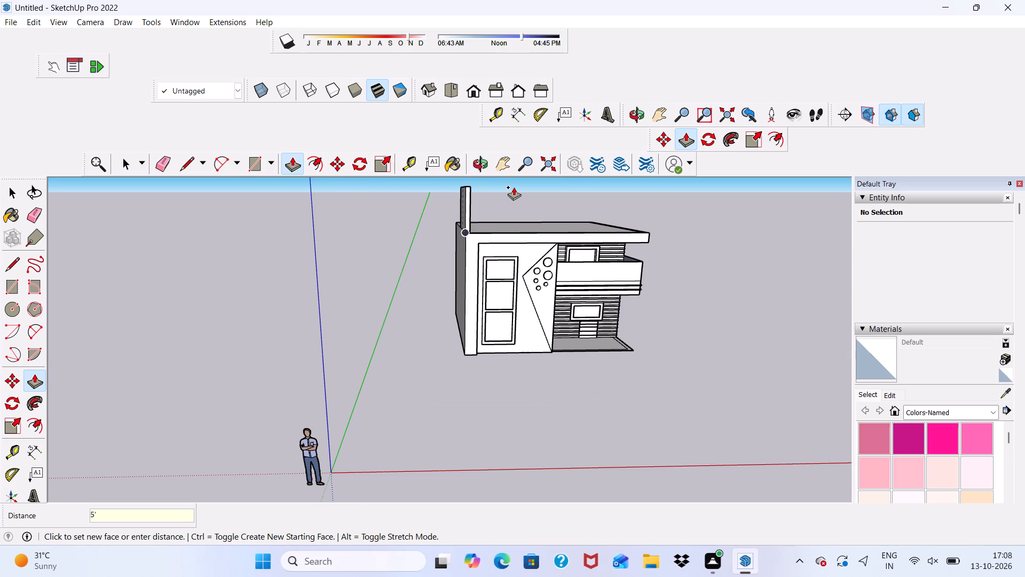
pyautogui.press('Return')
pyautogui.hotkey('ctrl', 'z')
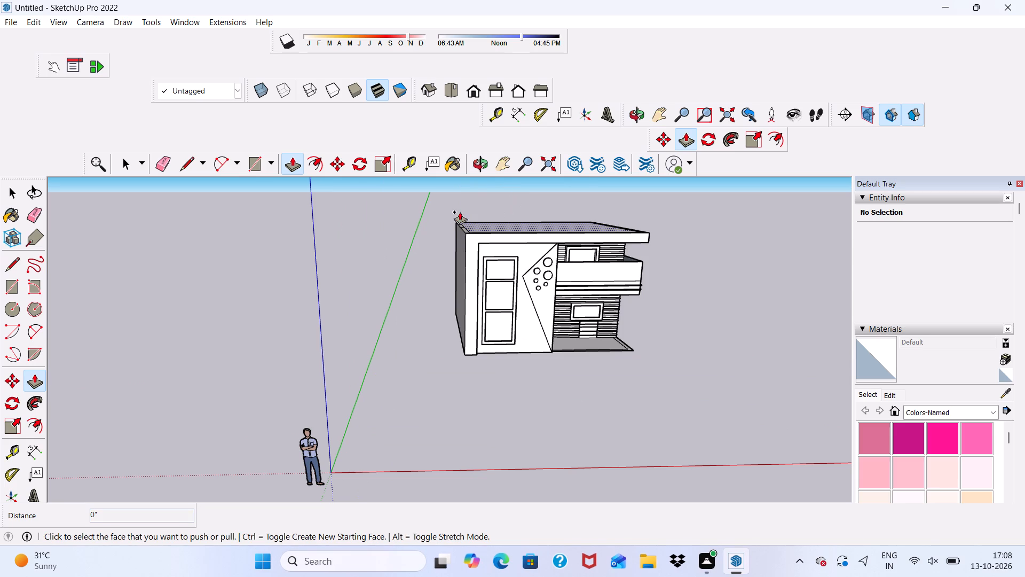
# Extrude the side strip rectangle upward 10' into a wall along the roof's edge.
pyautogui.scroll(5, 512, 202)
pyautogui.scroll(1, 463, 248)
pyautogui.scroll(-1, 463, 248)
pyautogui.moveTo(463, 248); pyautogui.dragTo(439, 310, button='middle')
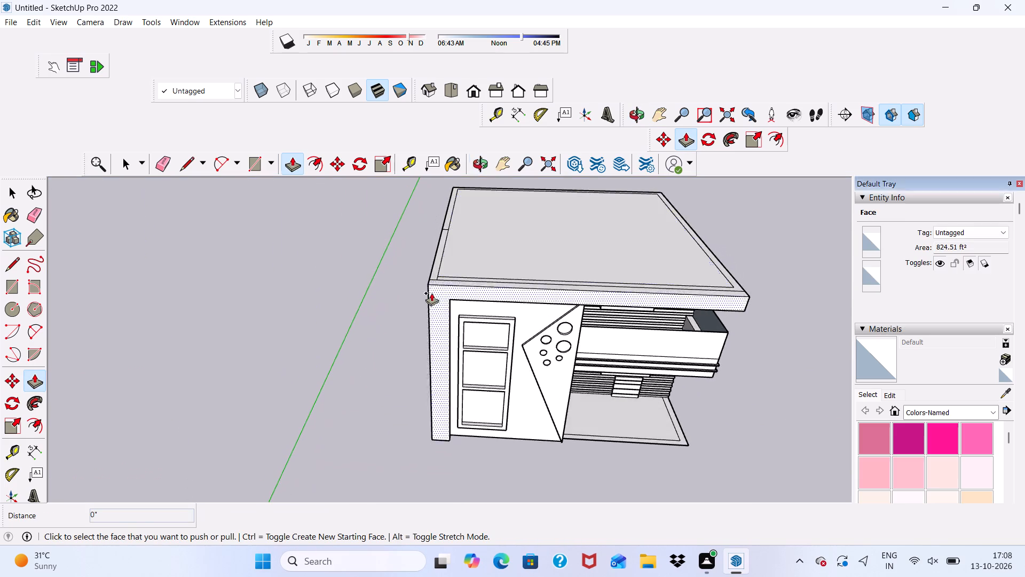
pyautogui.scroll(5, 426, 243)
pyautogui.click(446, 278)
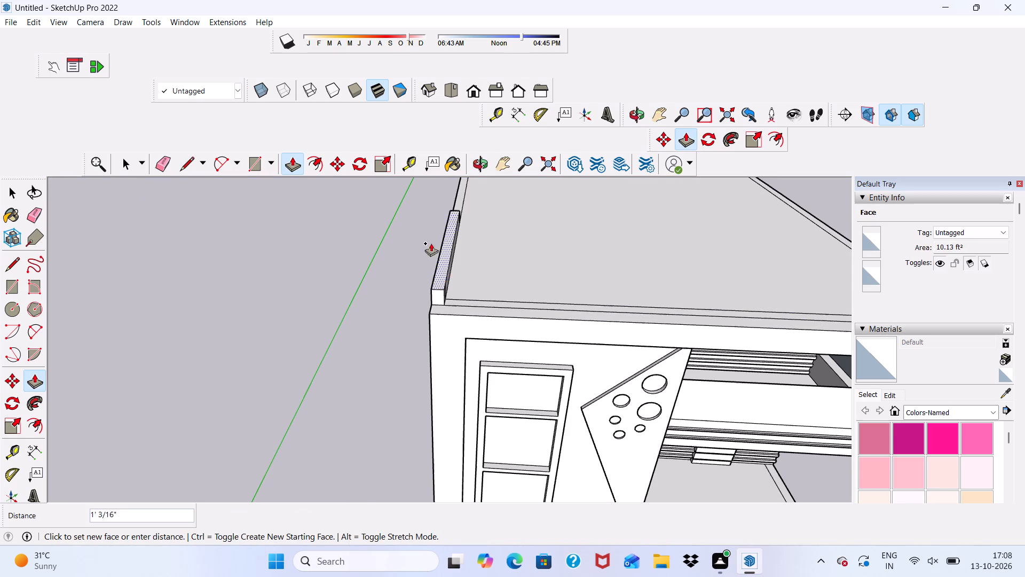
pyautogui.write("10'")
pyautogui.press('Return')
pyautogui.press('space')
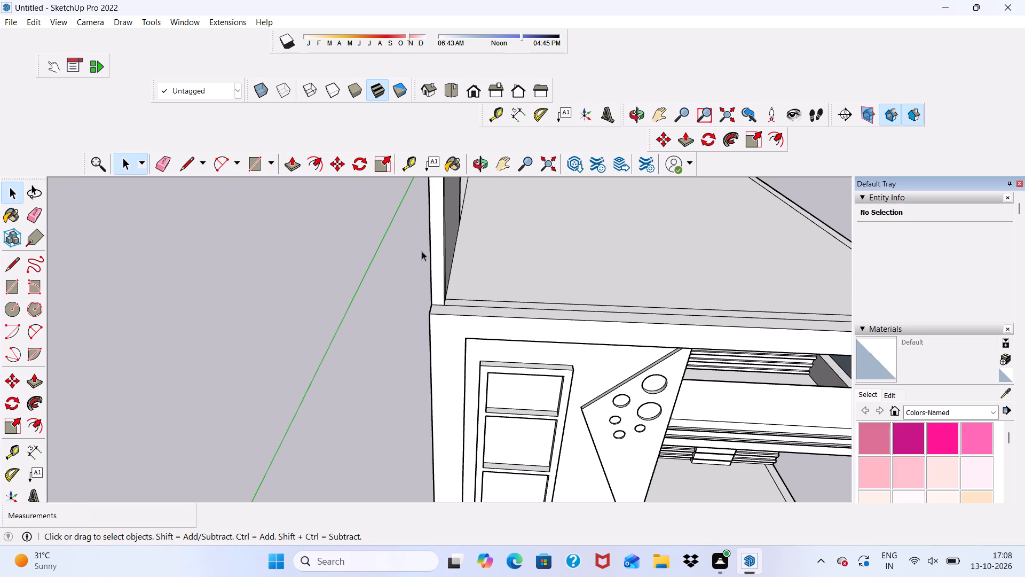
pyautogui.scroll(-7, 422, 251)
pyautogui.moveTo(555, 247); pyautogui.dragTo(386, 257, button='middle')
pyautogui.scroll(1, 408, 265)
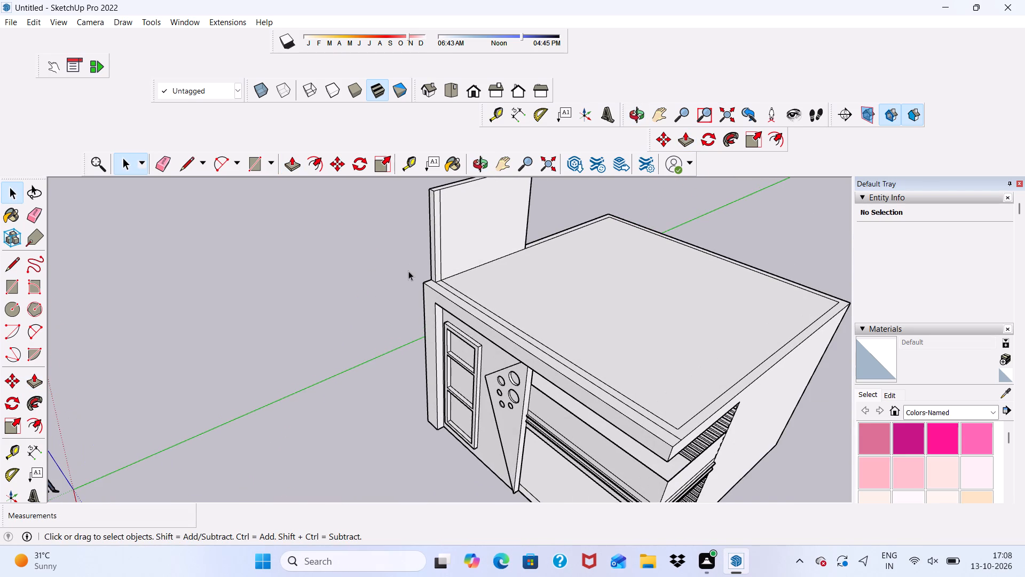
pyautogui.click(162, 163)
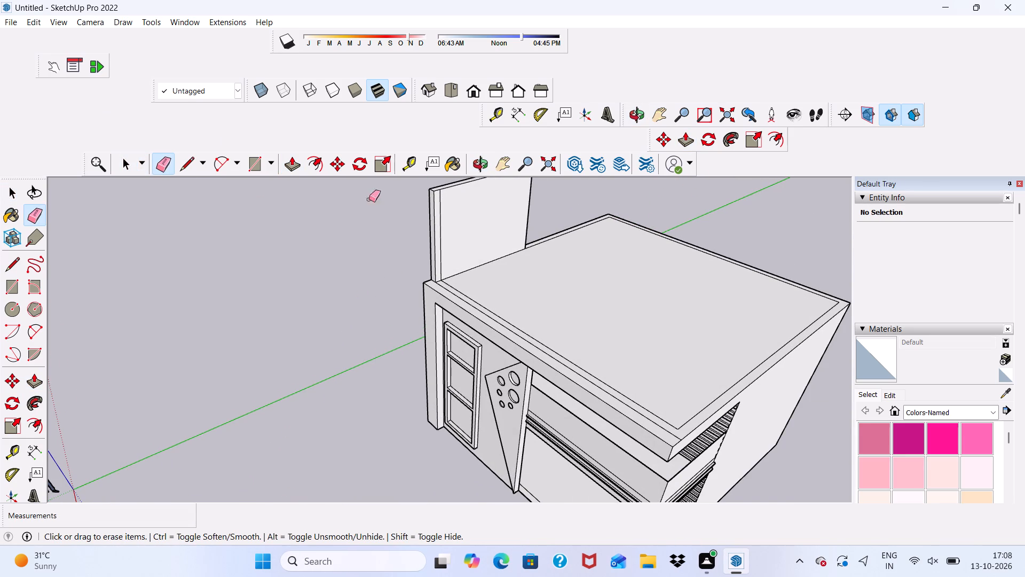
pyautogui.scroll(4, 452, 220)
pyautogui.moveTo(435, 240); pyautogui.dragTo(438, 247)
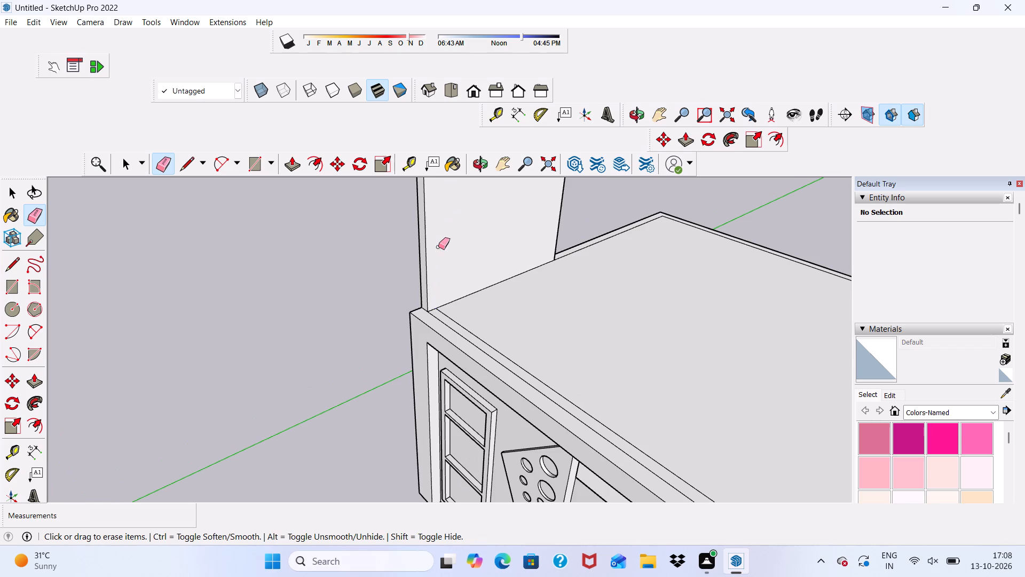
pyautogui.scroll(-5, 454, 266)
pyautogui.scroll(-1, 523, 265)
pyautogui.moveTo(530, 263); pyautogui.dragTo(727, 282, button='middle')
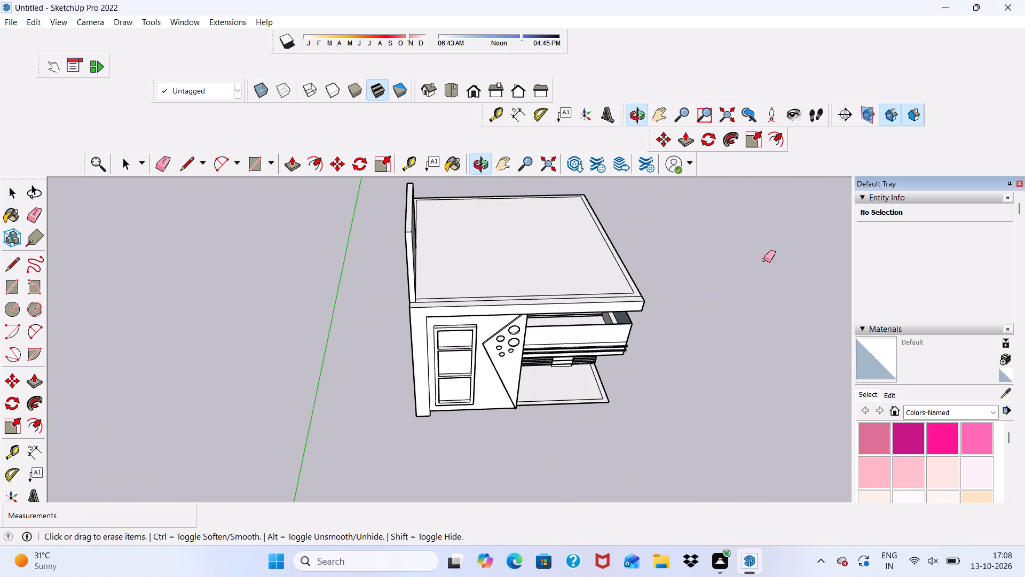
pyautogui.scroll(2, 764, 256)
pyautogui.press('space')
# Draw a short line across the roof's front border strip, above the side of the panel with circular holes.
pyautogui.scroll(-2, 695, 284)
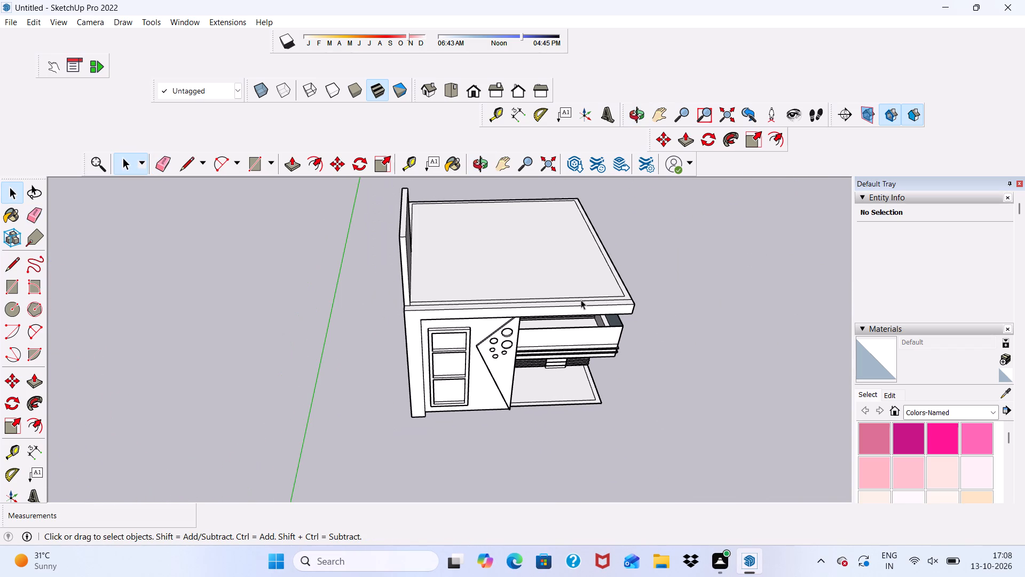
pyautogui.scroll(1, 450, 277)
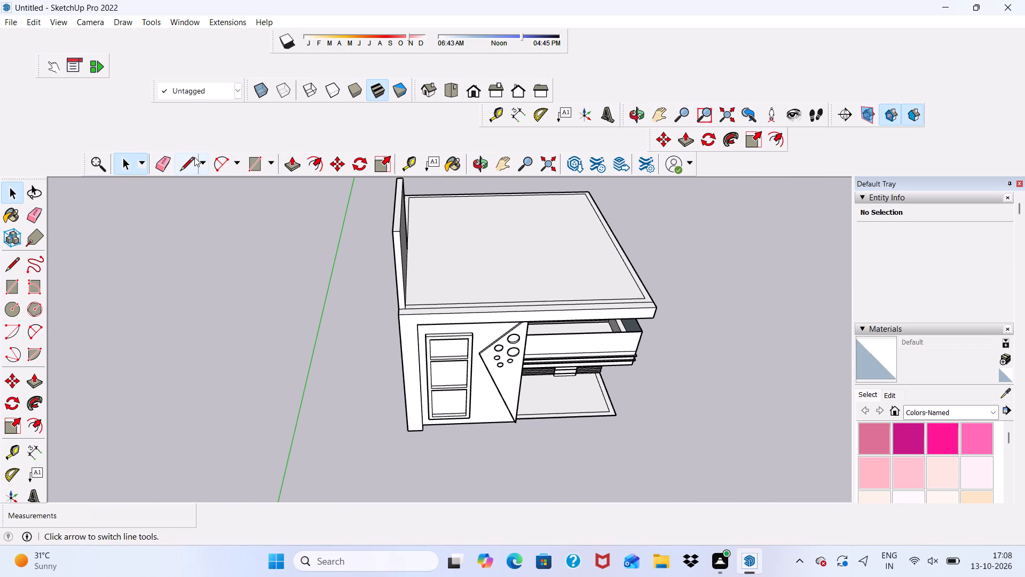
pyautogui.click(194, 157)
pyautogui.scroll(-1, 619, 263)
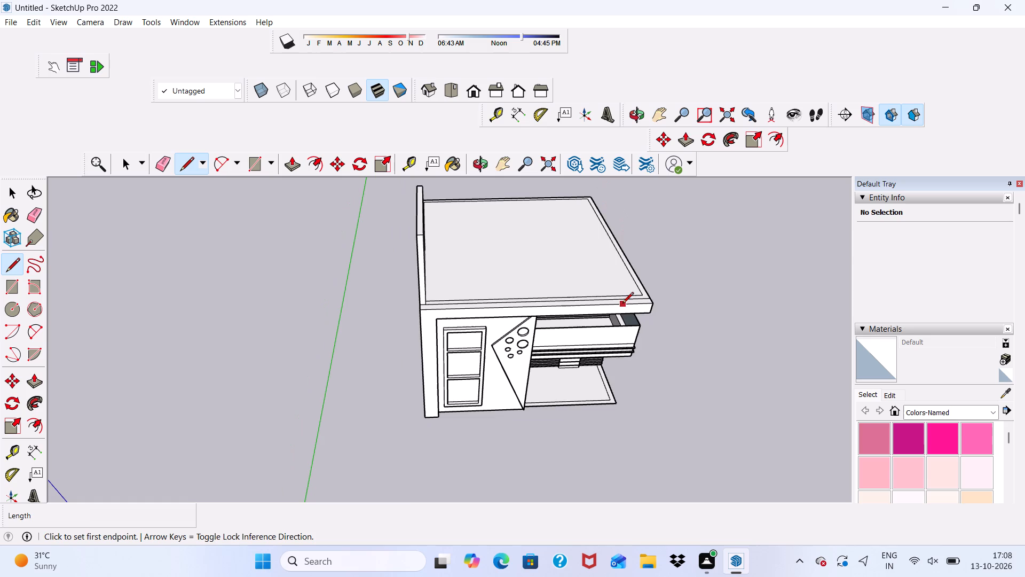
pyautogui.scroll(5, 501, 247)
pyautogui.scroll(5, 550, 350)
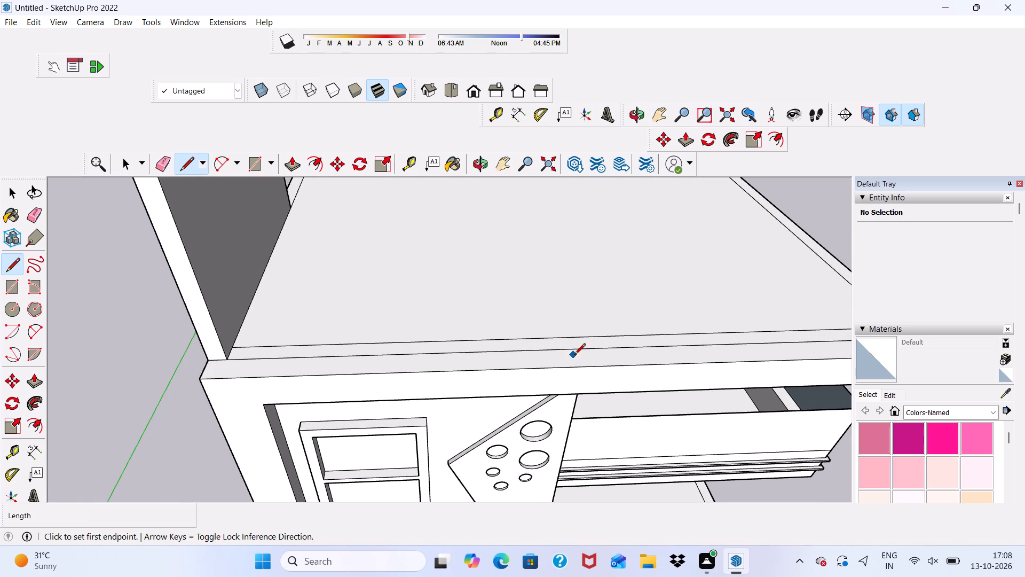
pyautogui.scroll(-1, 592, 370)
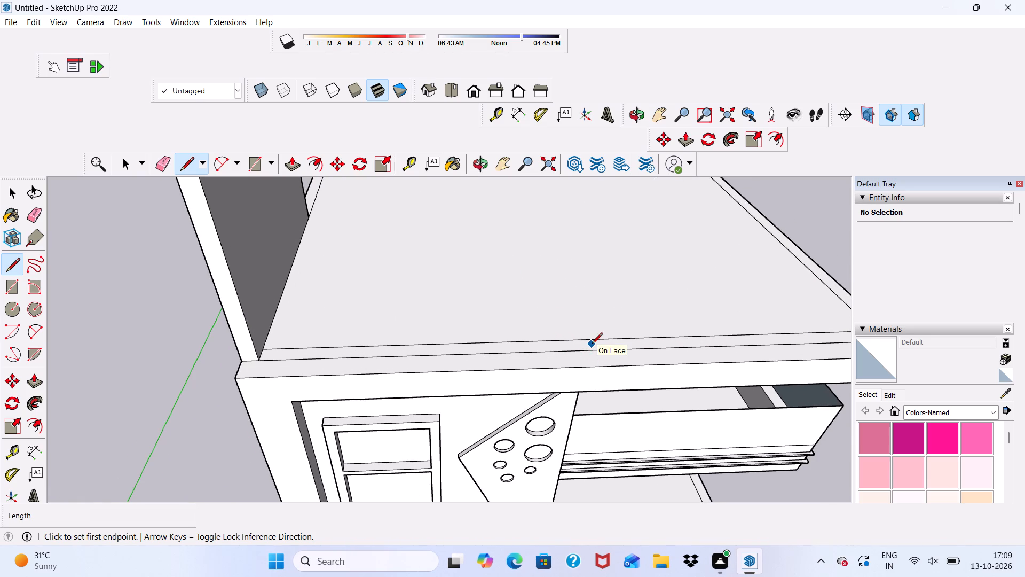
pyautogui.scroll(3, 572, 377)
pyautogui.scroll(-2, 594, 352)
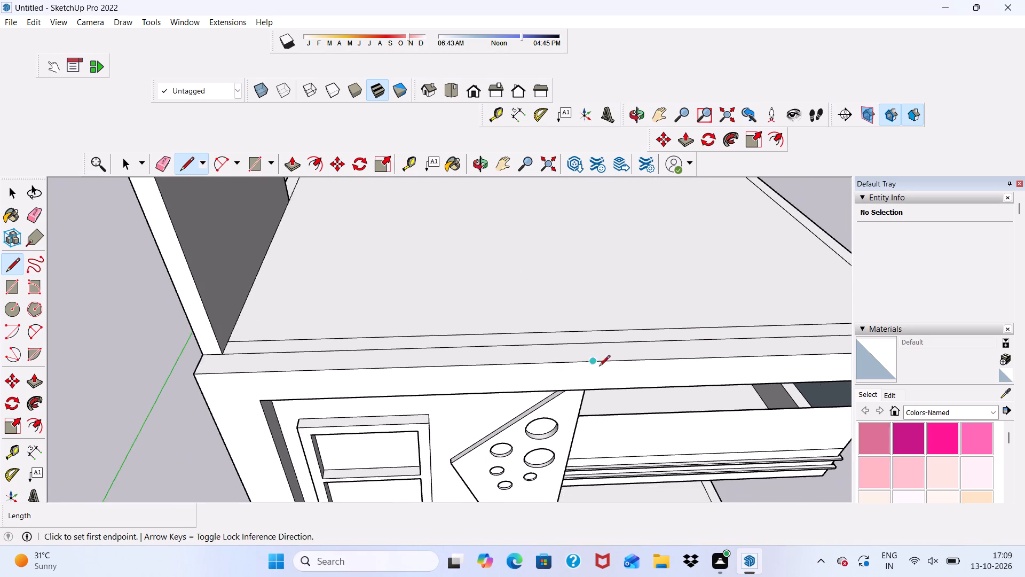
pyautogui.moveTo(600, 367); pyautogui.dragTo(441, 324, button='middle')
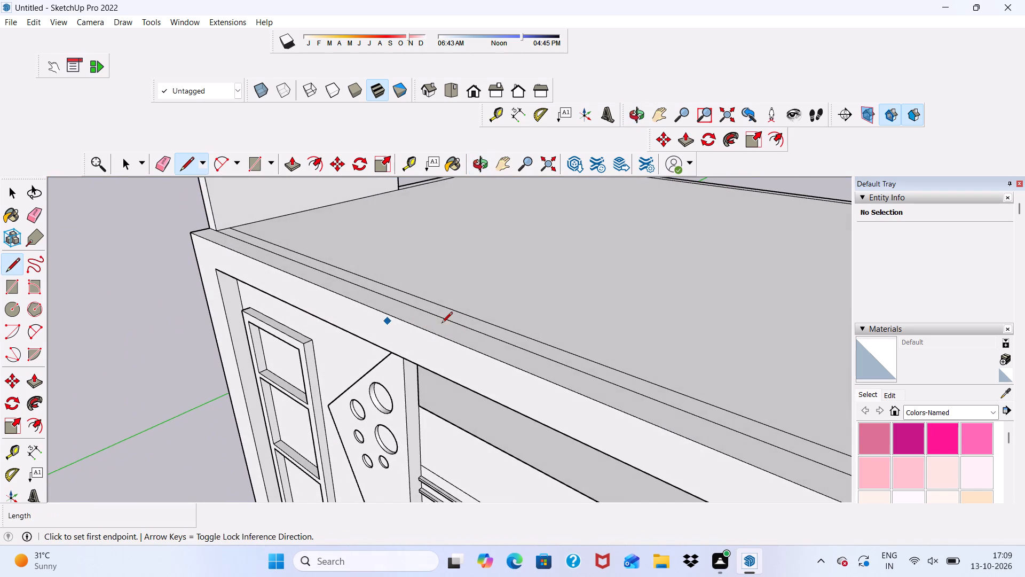
pyautogui.scroll(6, 439, 311)
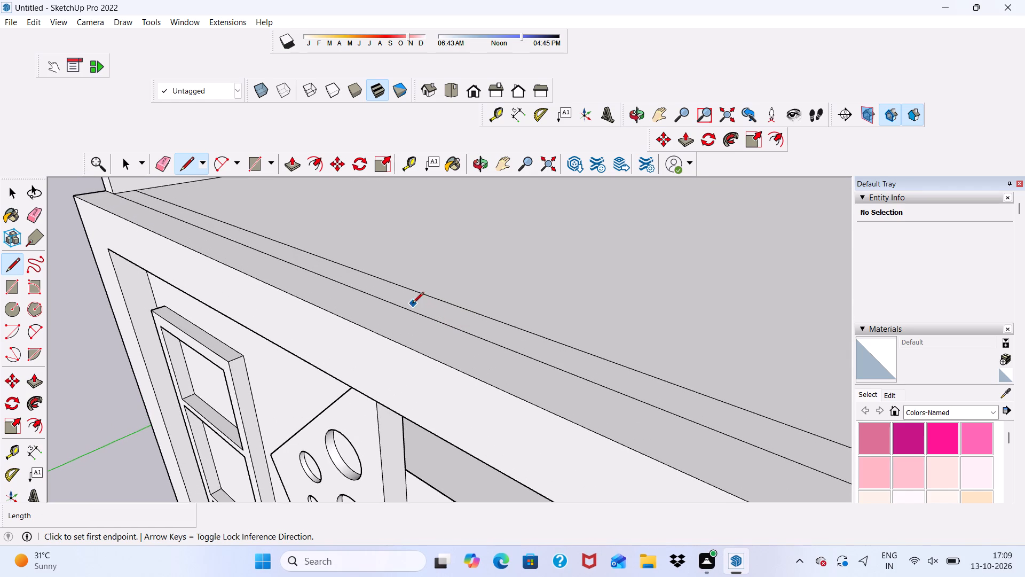
pyautogui.click(402, 309)
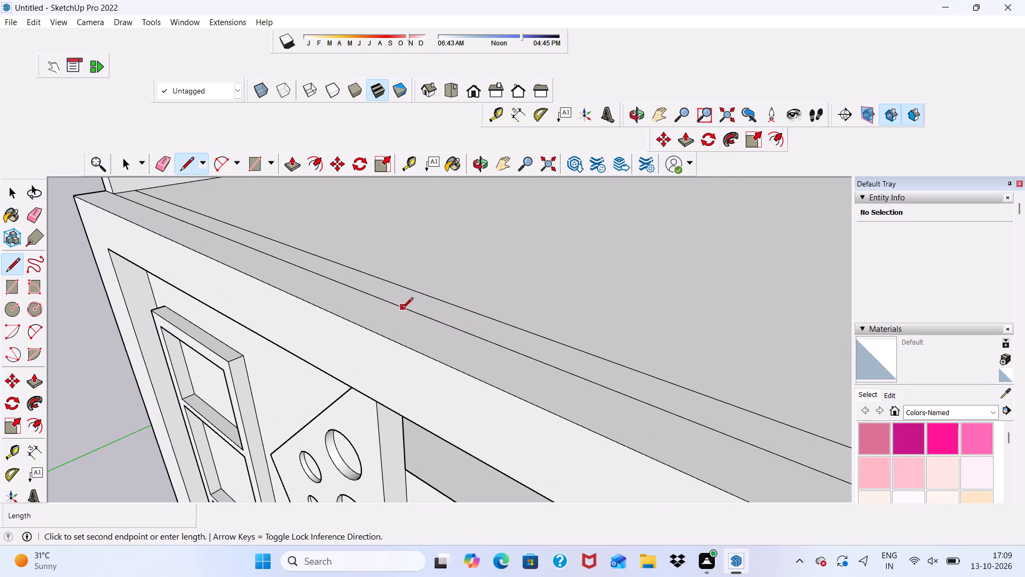
pyautogui.click(420, 291)
pyautogui.press('space')
pyautogui.scroll(-1, 395, 266)
pyautogui.scroll(1, 393, 266)
pyautogui.hscroll(1, 393, 266)
pyautogui.scroll(1, 393, 266)
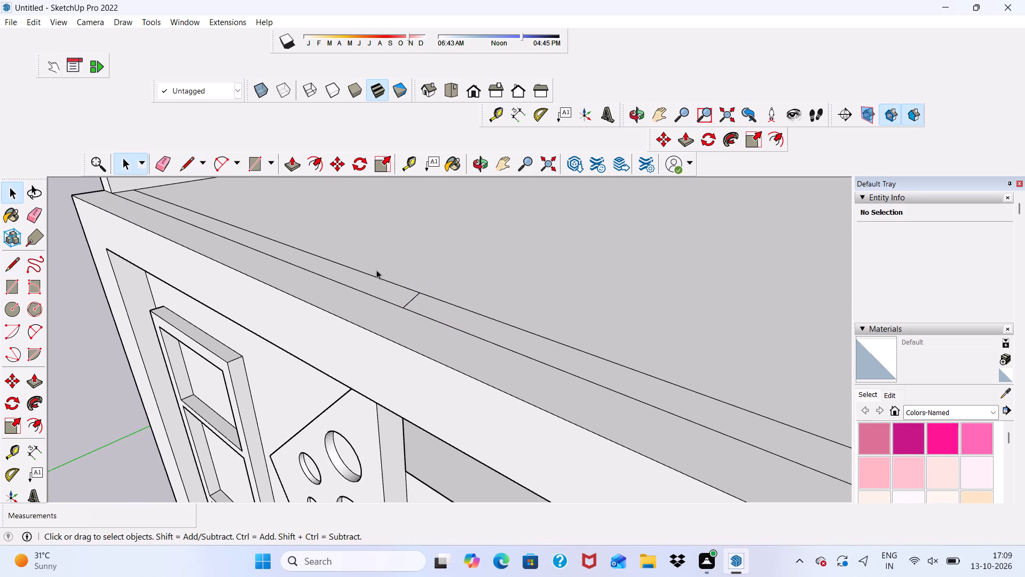
# Extrude the divided section of the front border strip upward 10' with Push/Pull, level with the side wall.
pyautogui.click(376, 287)
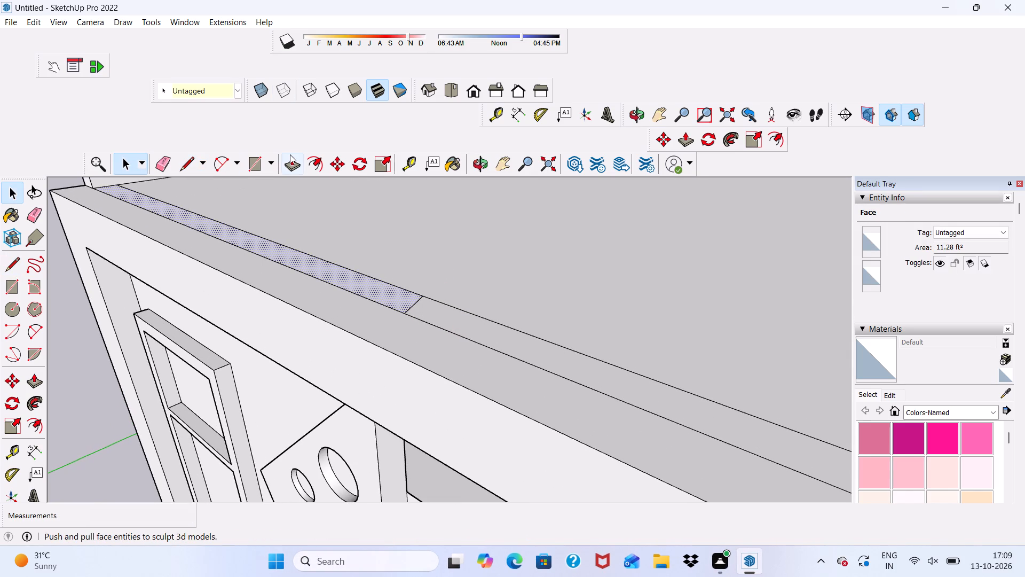
pyautogui.click(290, 154)
pyautogui.click(323, 257)
pyautogui.scroll(-5, 319, 224)
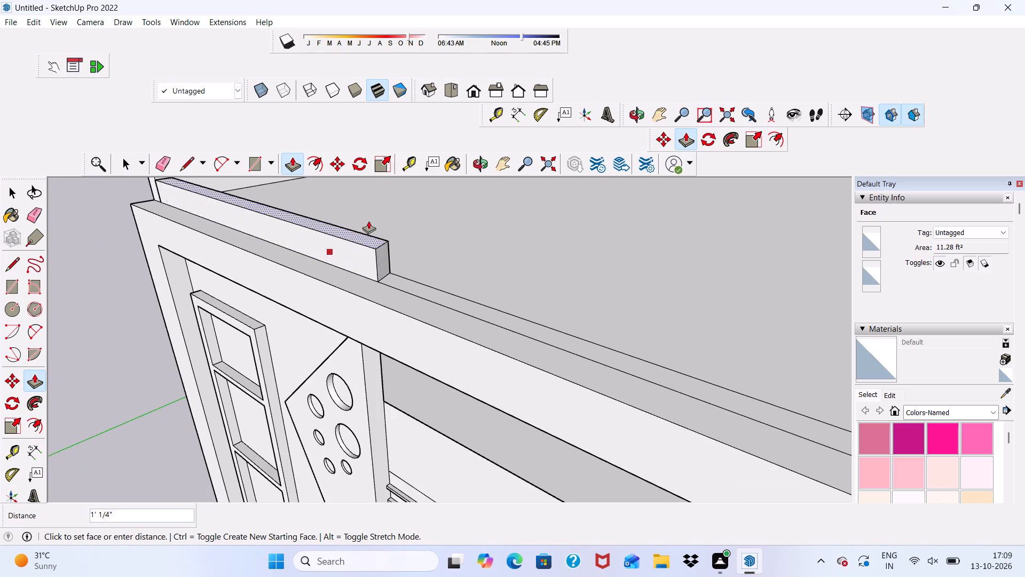
pyautogui.scroll(-11, 368, 221)
pyautogui.scroll(1, 298, 176)
pyautogui.scroll(-5, 303, 199)
pyautogui.moveTo(345, 231); pyautogui.dragTo(462, 246, button='middle')
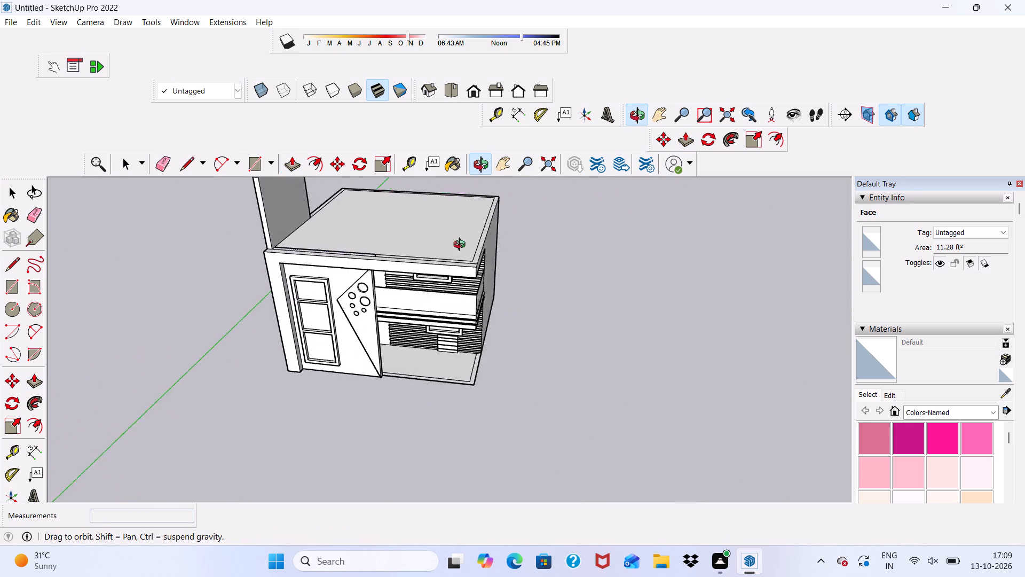
pyautogui.moveTo(462, 246); pyautogui.dragTo(567, 256, button='middle')
pyautogui.scroll(6, 267, 193)
pyautogui.scroll(3, 254, 237)
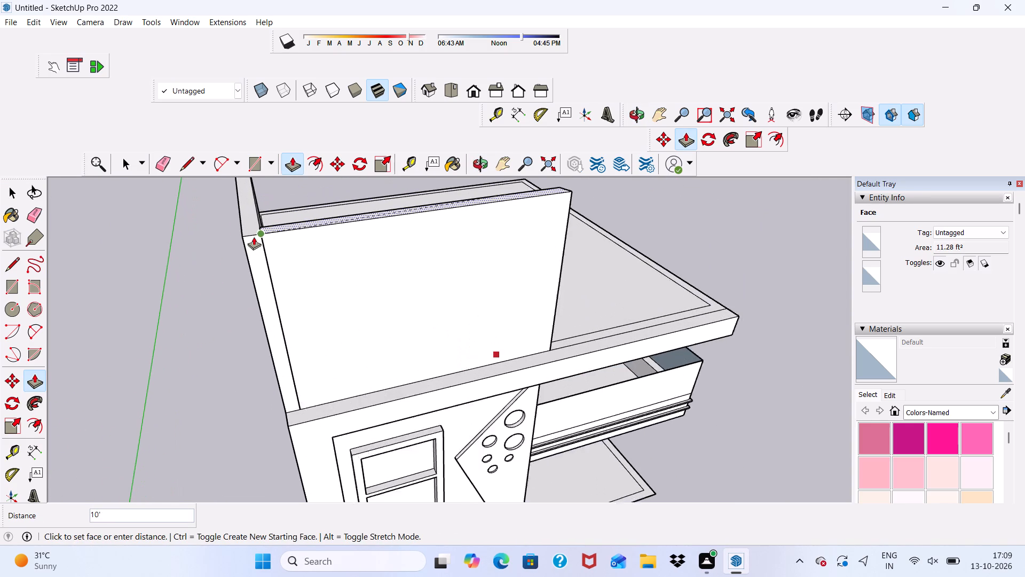
pyautogui.scroll(2, 254, 237)
pyautogui.click(254, 237)
# Erase the vertical seam line between the front wall and the side wall on the outer front face at the corner.
pyautogui.scroll(-4, 284, 241)
pyautogui.moveTo(317, 250); pyautogui.dragTo(245, 222, button='middle')
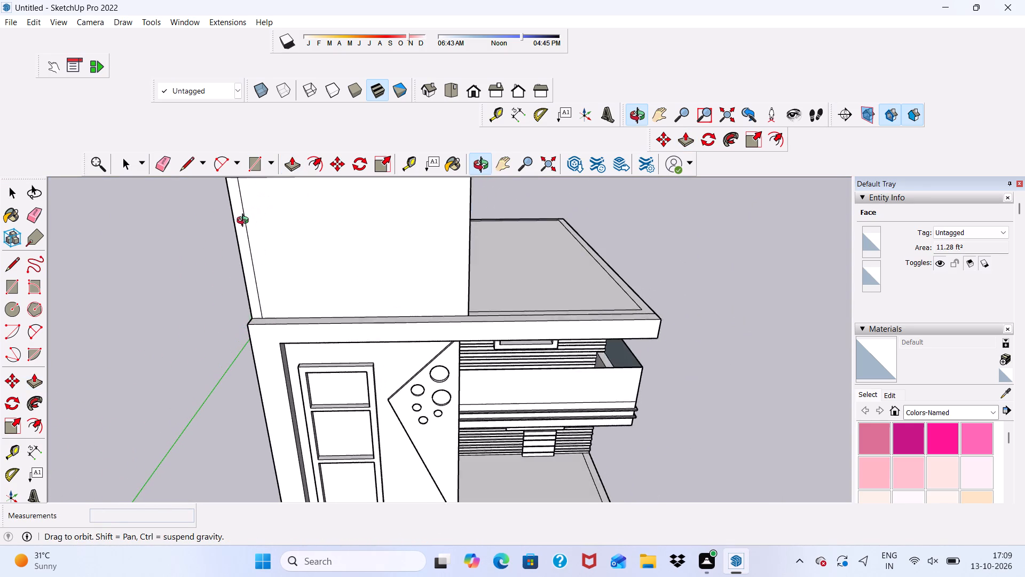
pyautogui.moveTo(245, 222); pyautogui.dragTo(240, 225, button='middle')
pyautogui.click(165, 162)
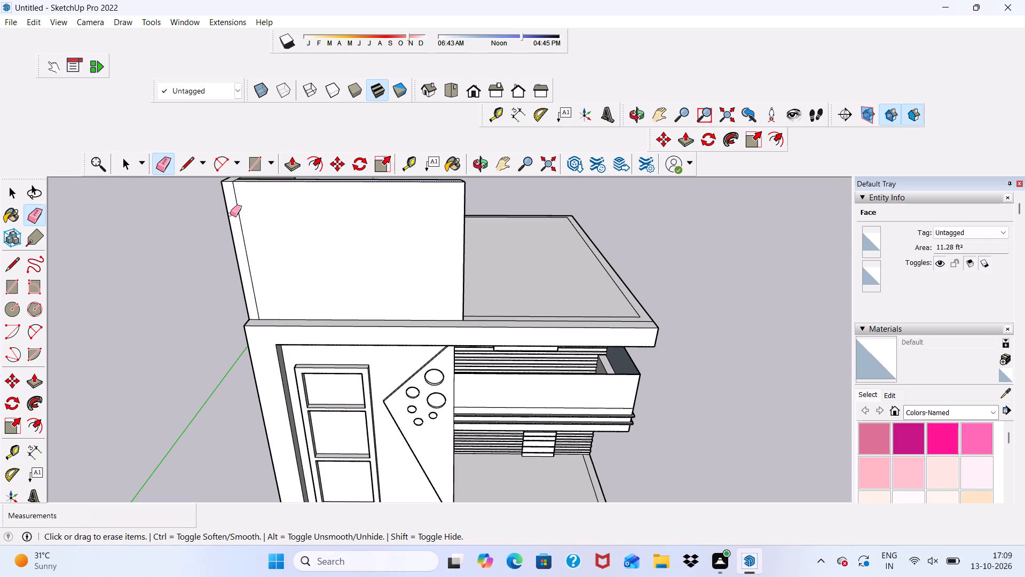
pyautogui.moveTo(230, 214); pyautogui.dragTo(239, 213)
# Draw a rectangle about 15' 8" by 12' 9" on the roof between the free ends of the two corner walls.
pyautogui.scroll(-6, 459, 249)
pyautogui.moveTo(485, 272); pyautogui.dragTo(131, 285, button='middle')
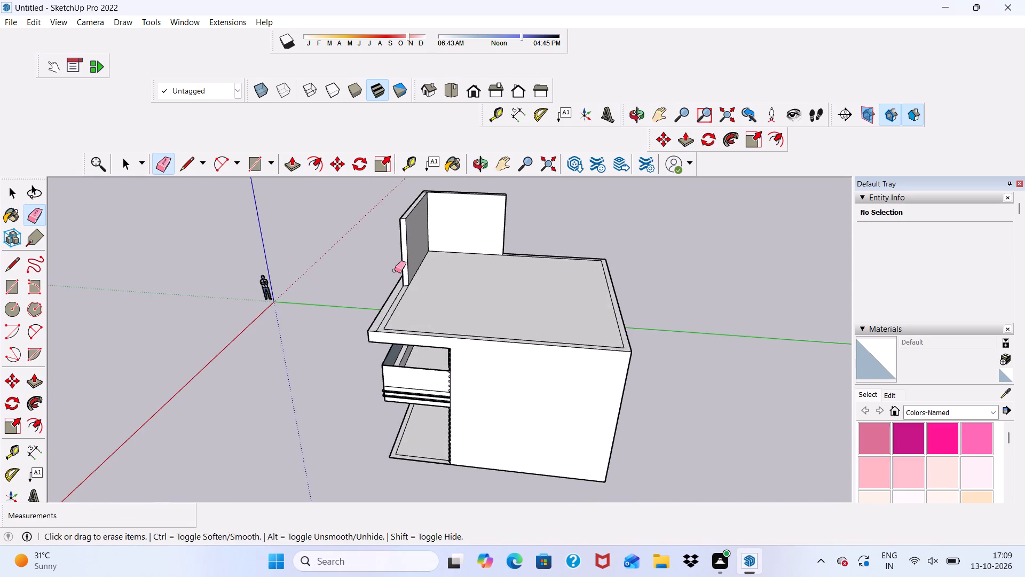
pyautogui.press('space')
pyautogui.scroll(6, 396, 270)
pyautogui.moveTo(249, 163); pyautogui.dragTo(264, 170)
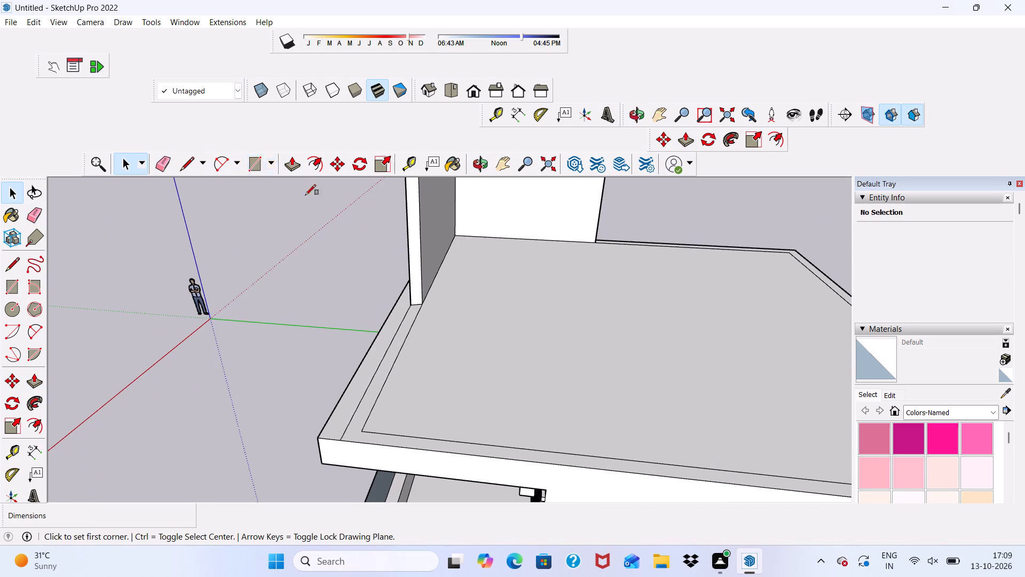
pyautogui.scroll(5, 427, 314)
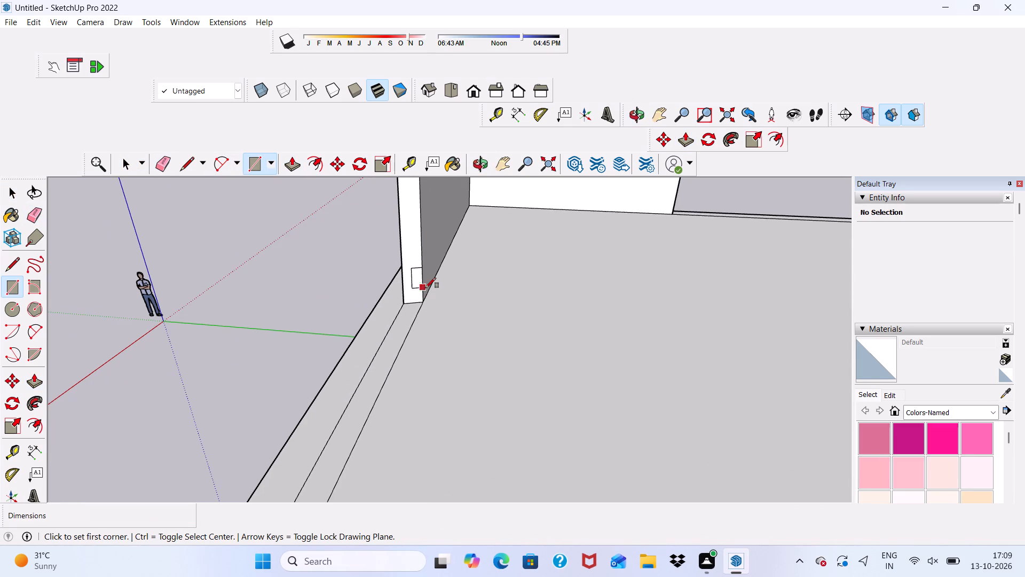
pyautogui.press('space')
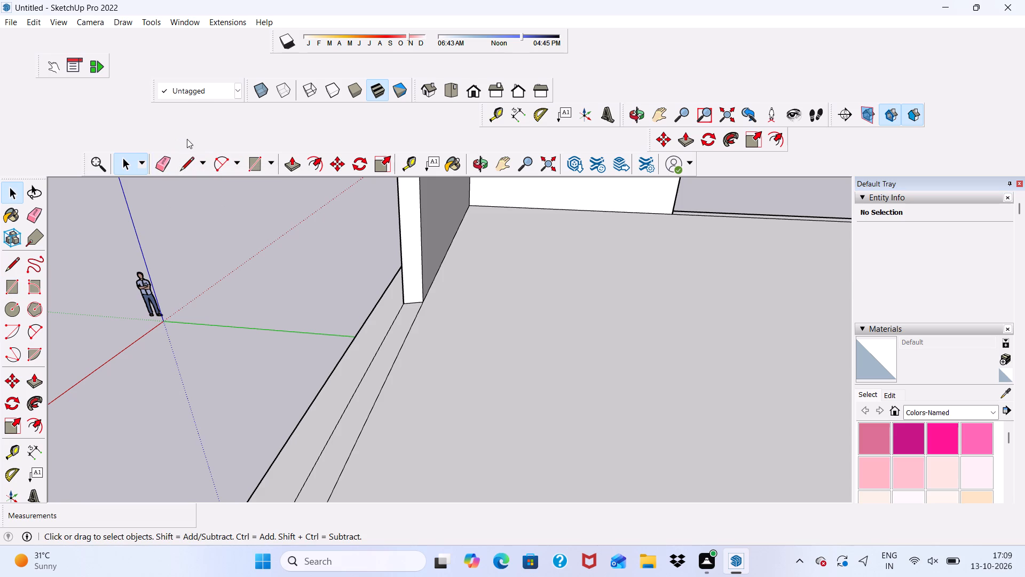
pyautogui.moveTo(254, 164); pyautogui.dragTo(266, 180)
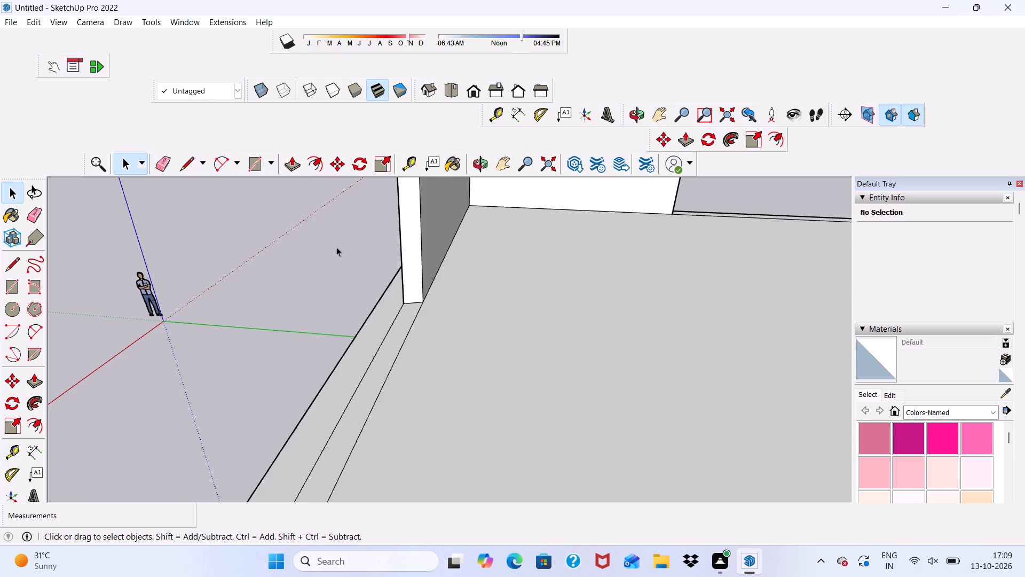
pyautogui.scroll(4, 466, 329)
pyautogui.click(255, 165)
pyautogui.scroll(2, 466, 318)
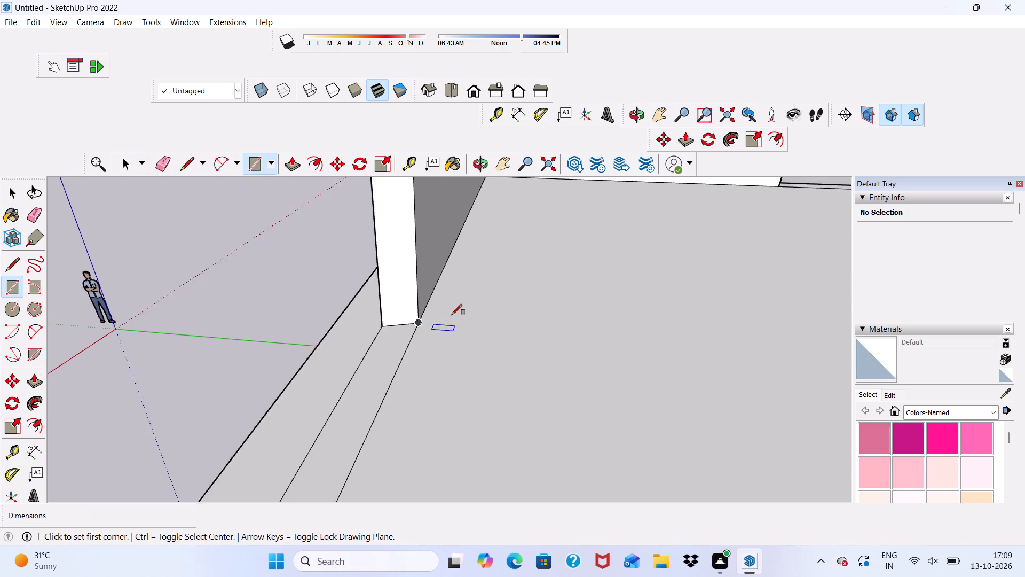
pyautogui.scroll(1, 452, 315)
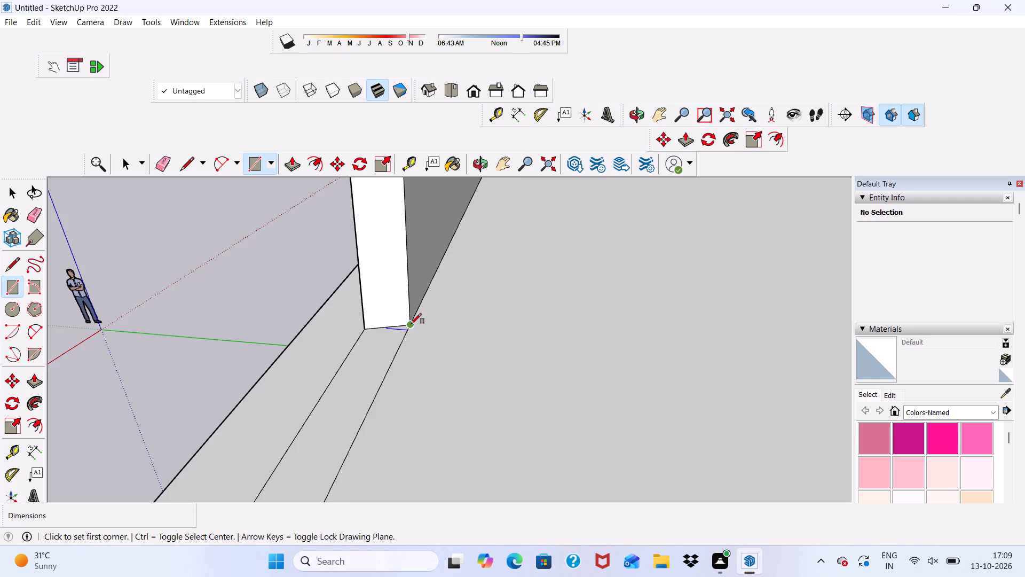
pyautogui.scroll(17, 411, 324)
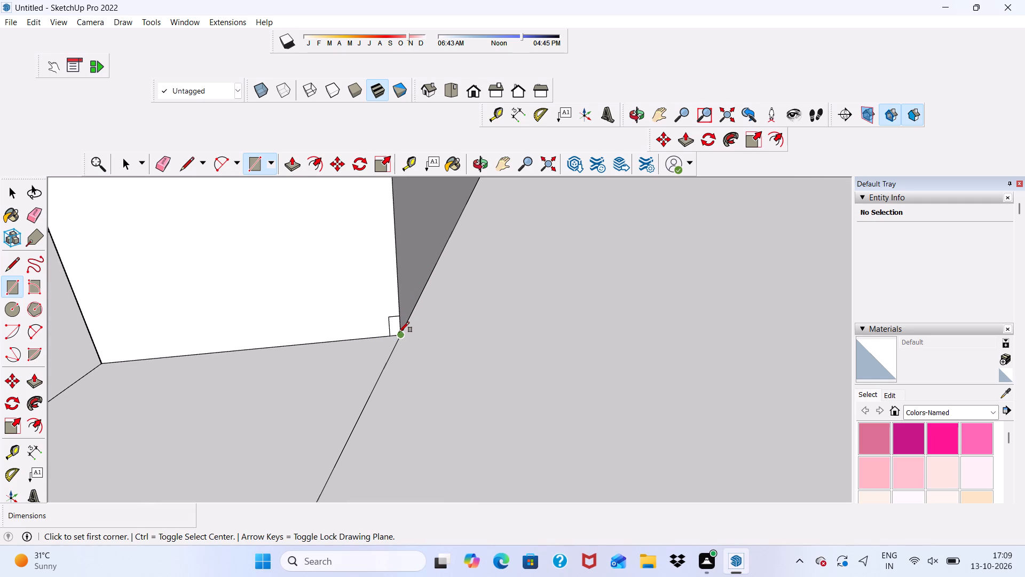
pyautogui.moveTo(399, 332); pyautogui.dragTo(406, 331)
pyautogui.scroll(-17, 511, 286)
pyautogui.moveTo(595, 303); pyautogui.dragTo(379, 274, button='middle')
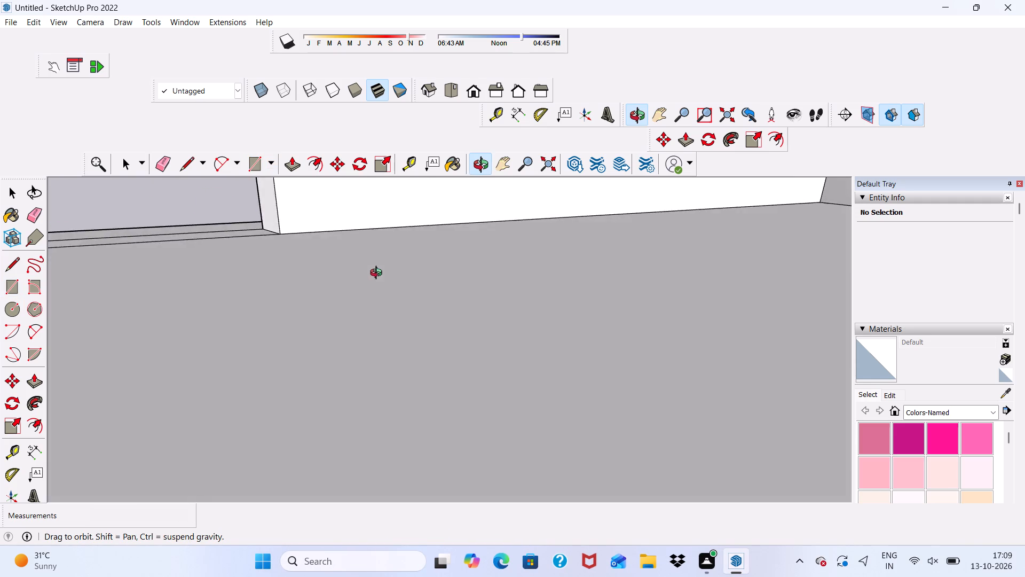
pyautogui.moveTo(379, 274); pyautogui.dragTo(396, 311, button='middle')
pyautogui.scroll(-8, 405, 279)
pyautogui.scroll(-9, 523, 260)
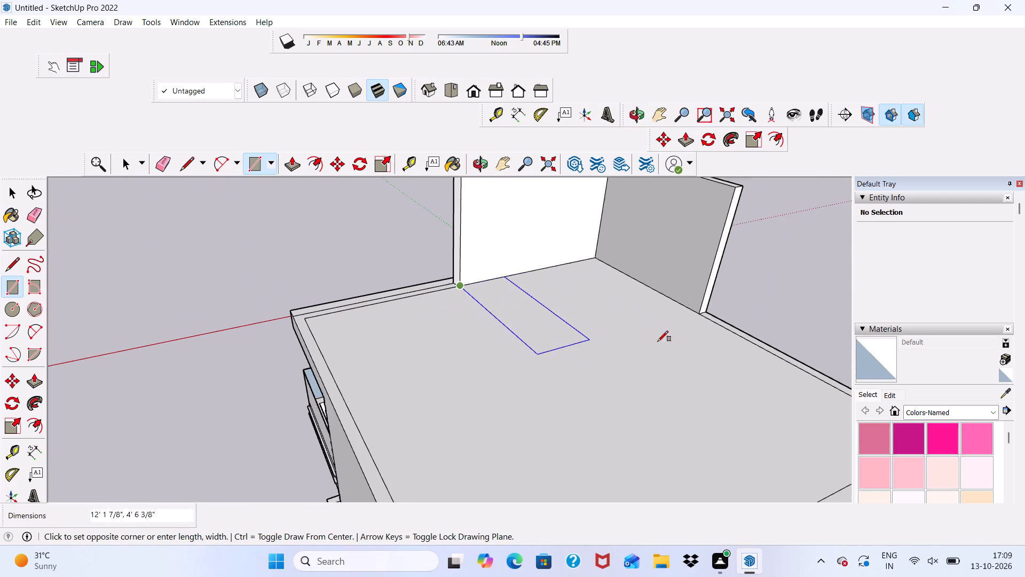
pyautogui.scroll(1, 704, 328)
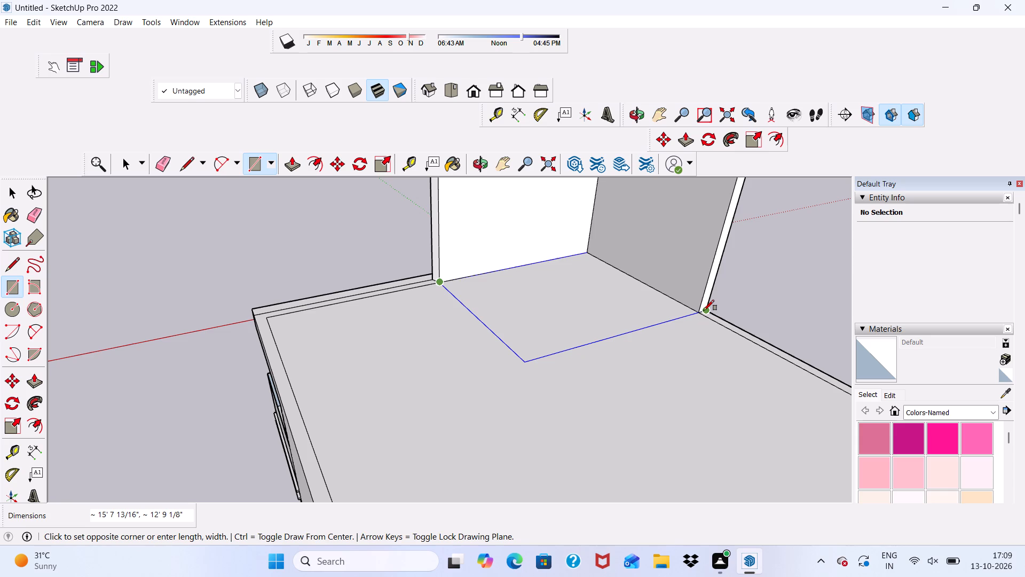
pyautogui.scroll(4, 708, 314)
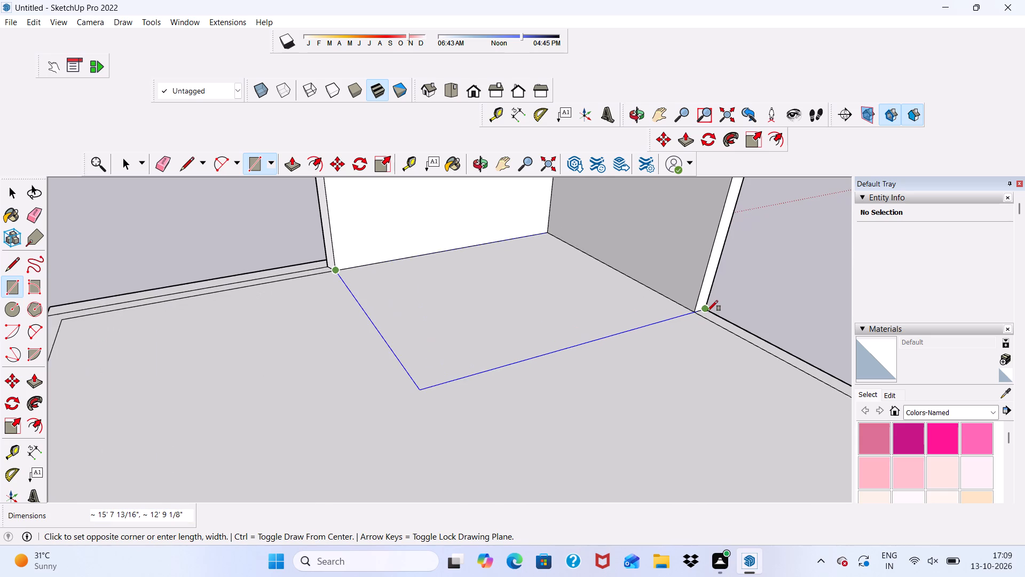
pyautogui.scroll(1, 707, 311)
pyautogui.click(707, 311)
pyautogui.press('space')
pyautogui.press('space')
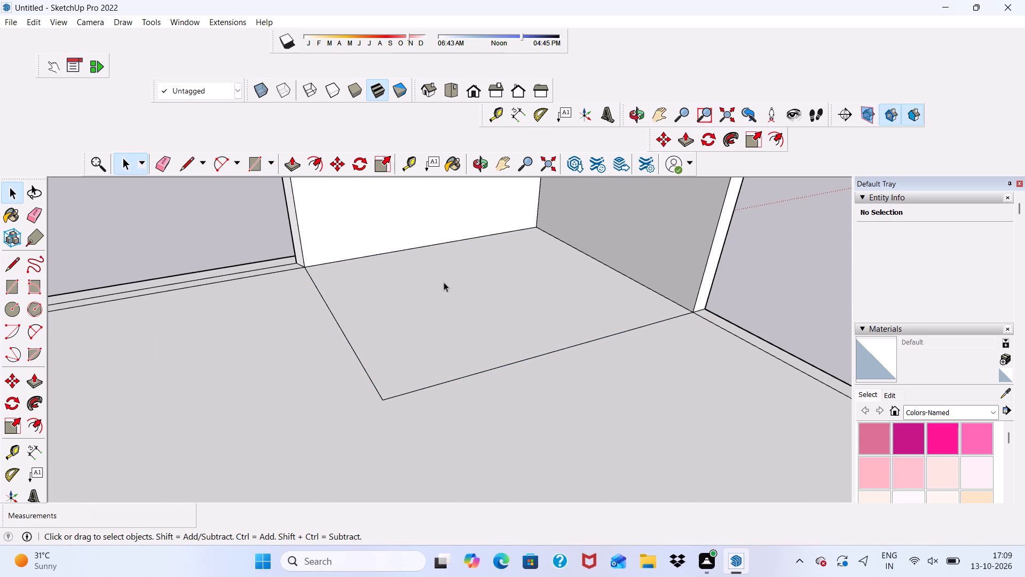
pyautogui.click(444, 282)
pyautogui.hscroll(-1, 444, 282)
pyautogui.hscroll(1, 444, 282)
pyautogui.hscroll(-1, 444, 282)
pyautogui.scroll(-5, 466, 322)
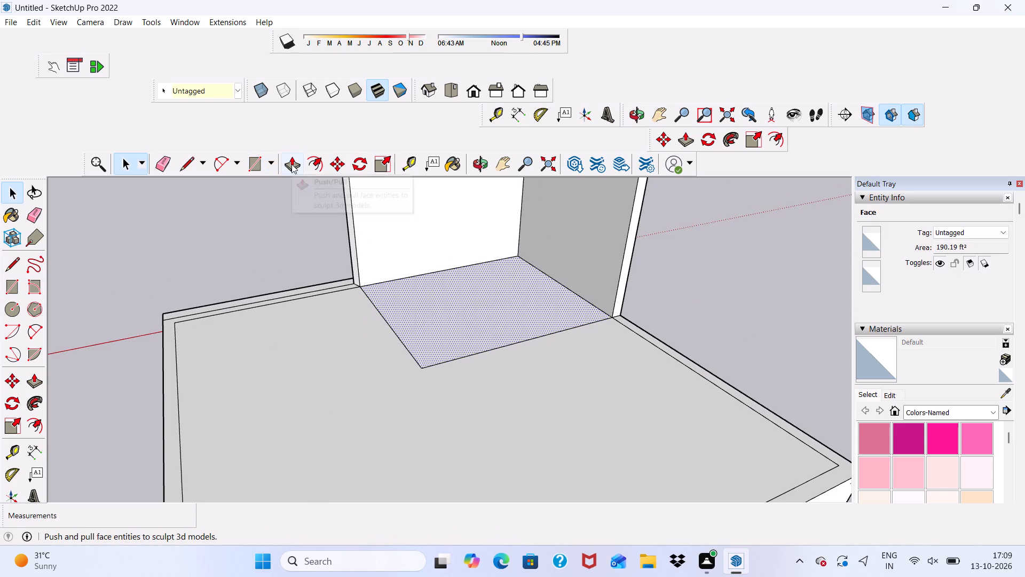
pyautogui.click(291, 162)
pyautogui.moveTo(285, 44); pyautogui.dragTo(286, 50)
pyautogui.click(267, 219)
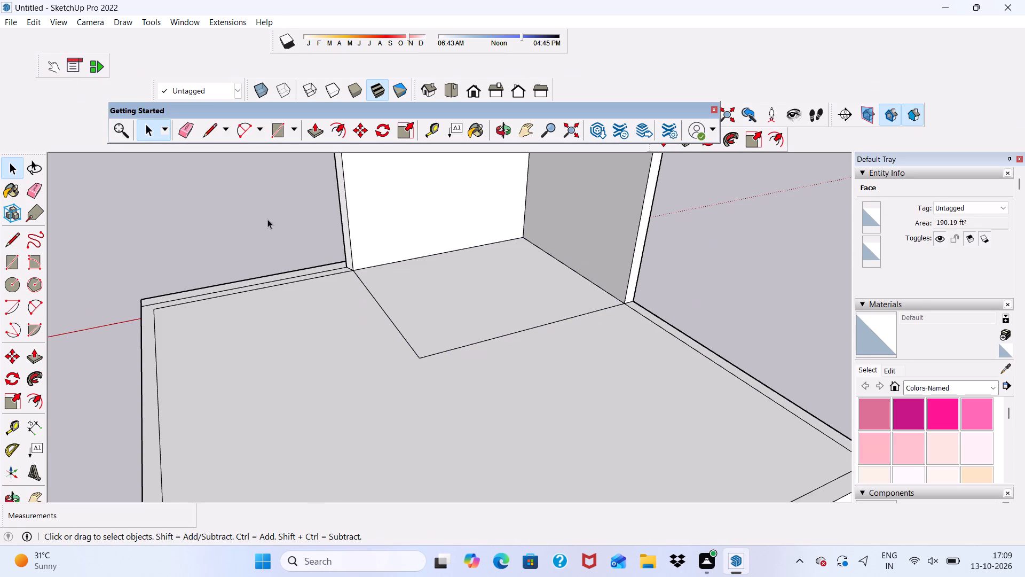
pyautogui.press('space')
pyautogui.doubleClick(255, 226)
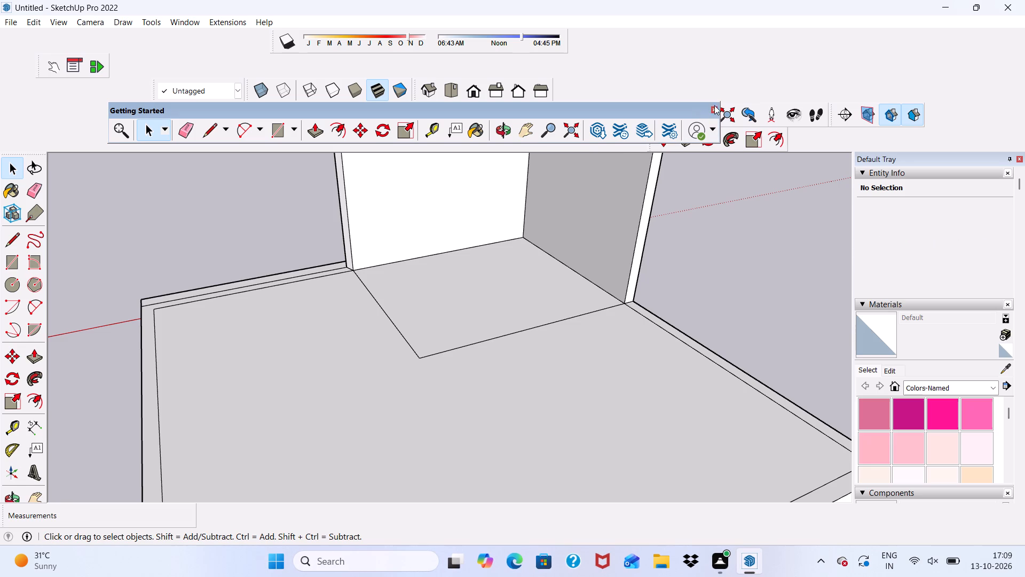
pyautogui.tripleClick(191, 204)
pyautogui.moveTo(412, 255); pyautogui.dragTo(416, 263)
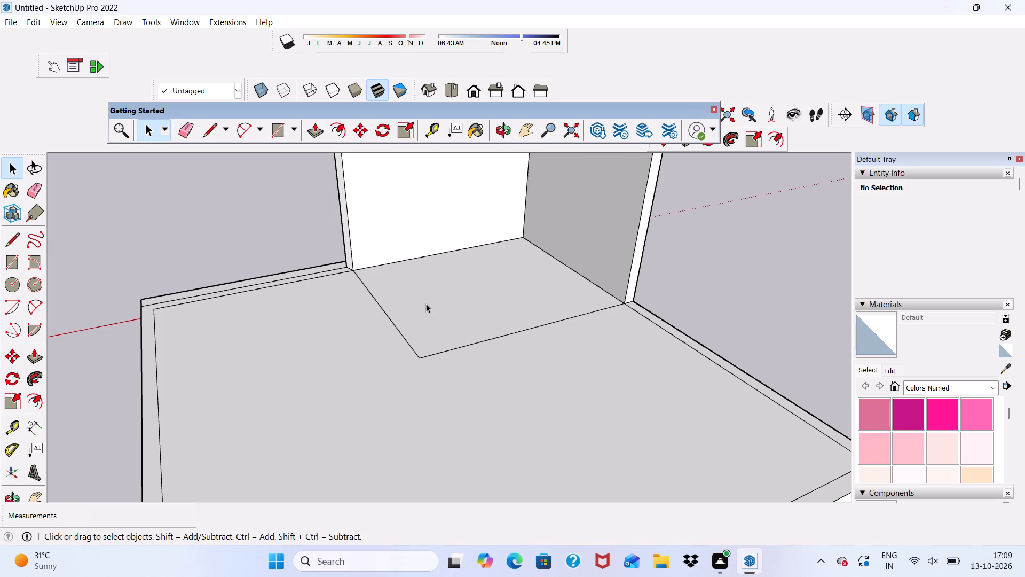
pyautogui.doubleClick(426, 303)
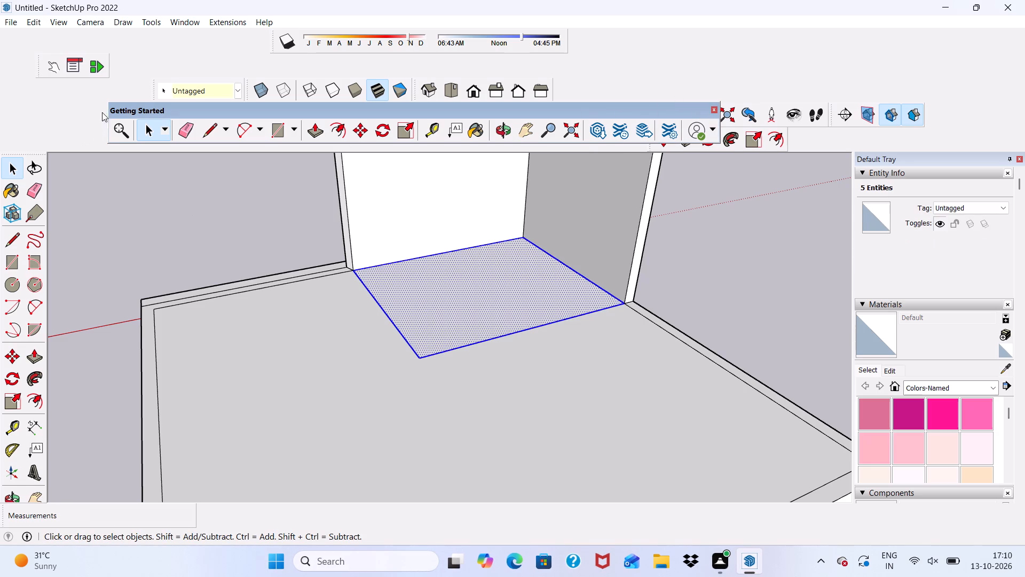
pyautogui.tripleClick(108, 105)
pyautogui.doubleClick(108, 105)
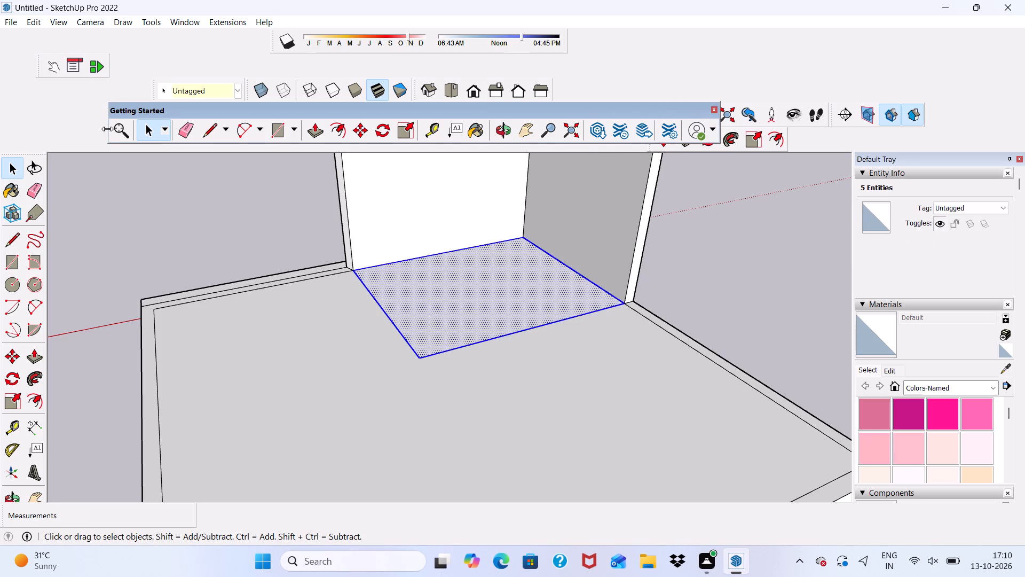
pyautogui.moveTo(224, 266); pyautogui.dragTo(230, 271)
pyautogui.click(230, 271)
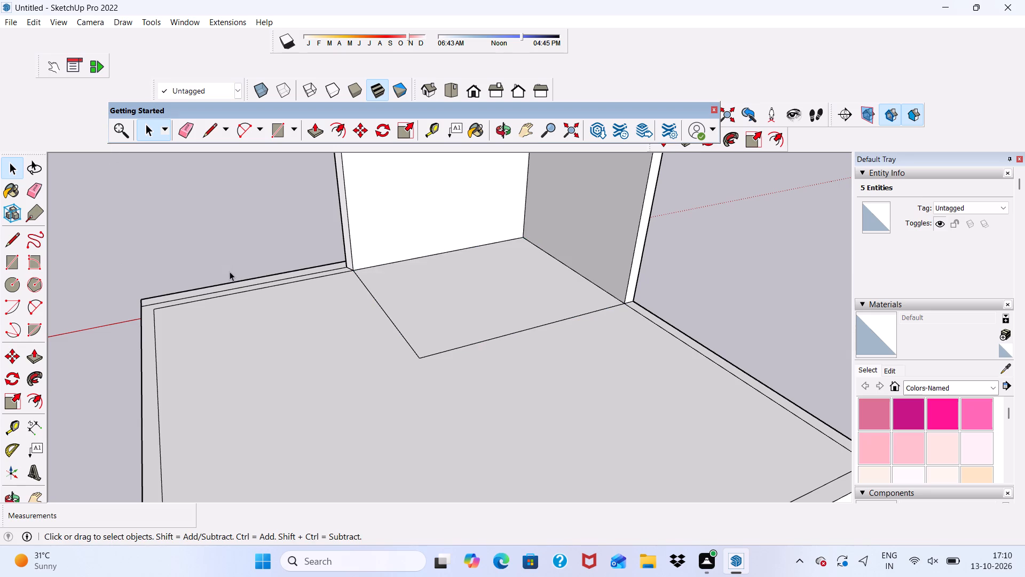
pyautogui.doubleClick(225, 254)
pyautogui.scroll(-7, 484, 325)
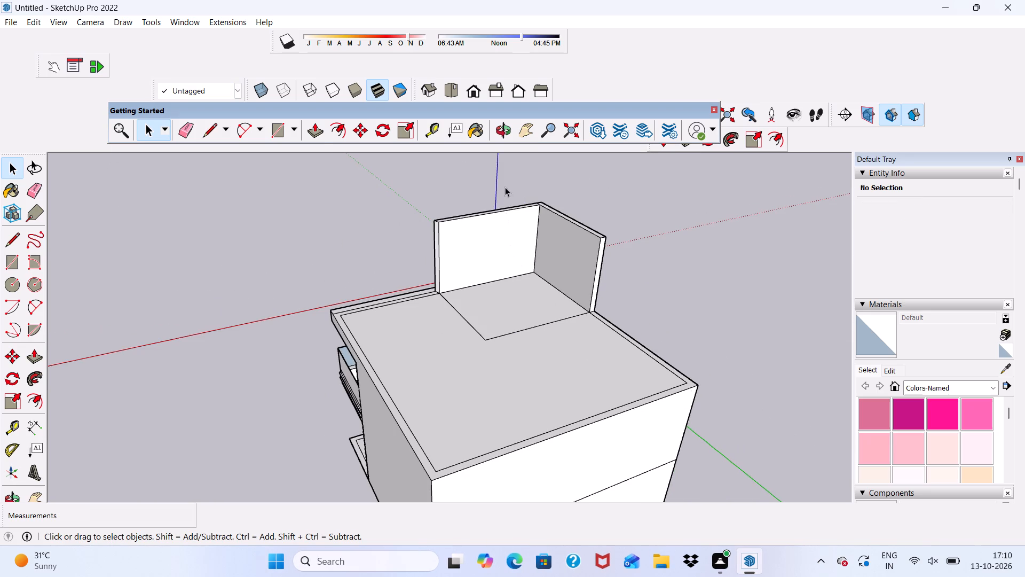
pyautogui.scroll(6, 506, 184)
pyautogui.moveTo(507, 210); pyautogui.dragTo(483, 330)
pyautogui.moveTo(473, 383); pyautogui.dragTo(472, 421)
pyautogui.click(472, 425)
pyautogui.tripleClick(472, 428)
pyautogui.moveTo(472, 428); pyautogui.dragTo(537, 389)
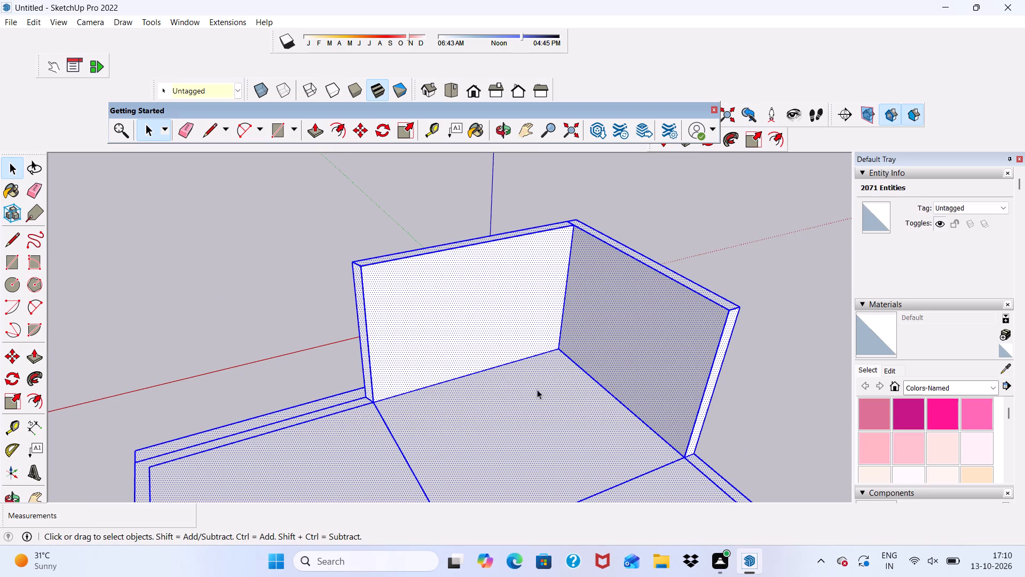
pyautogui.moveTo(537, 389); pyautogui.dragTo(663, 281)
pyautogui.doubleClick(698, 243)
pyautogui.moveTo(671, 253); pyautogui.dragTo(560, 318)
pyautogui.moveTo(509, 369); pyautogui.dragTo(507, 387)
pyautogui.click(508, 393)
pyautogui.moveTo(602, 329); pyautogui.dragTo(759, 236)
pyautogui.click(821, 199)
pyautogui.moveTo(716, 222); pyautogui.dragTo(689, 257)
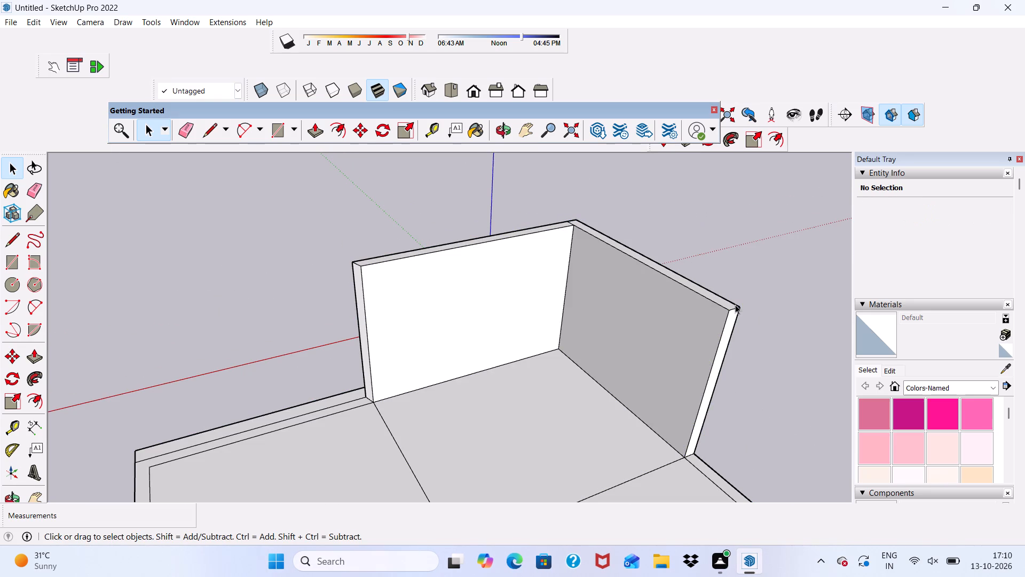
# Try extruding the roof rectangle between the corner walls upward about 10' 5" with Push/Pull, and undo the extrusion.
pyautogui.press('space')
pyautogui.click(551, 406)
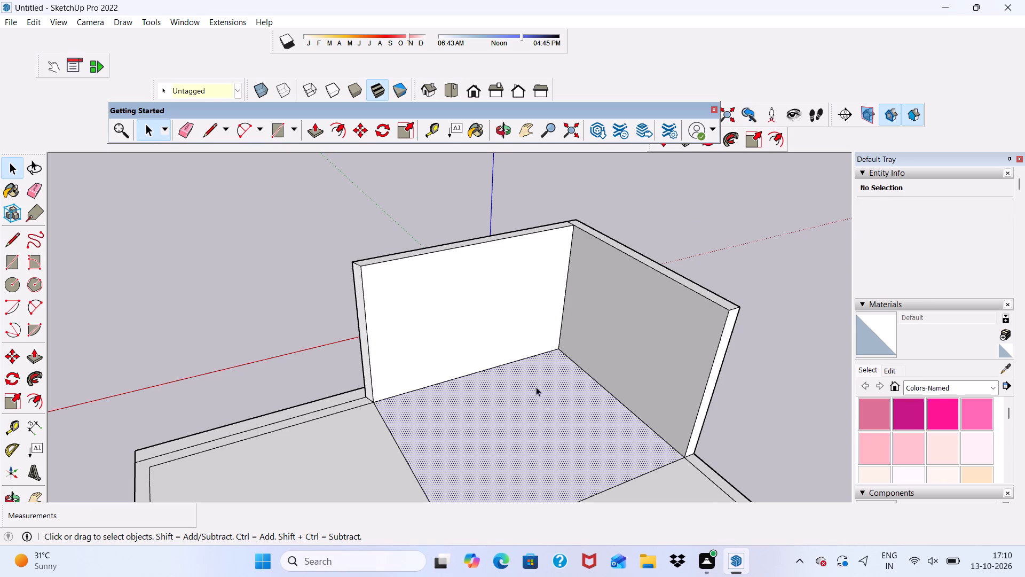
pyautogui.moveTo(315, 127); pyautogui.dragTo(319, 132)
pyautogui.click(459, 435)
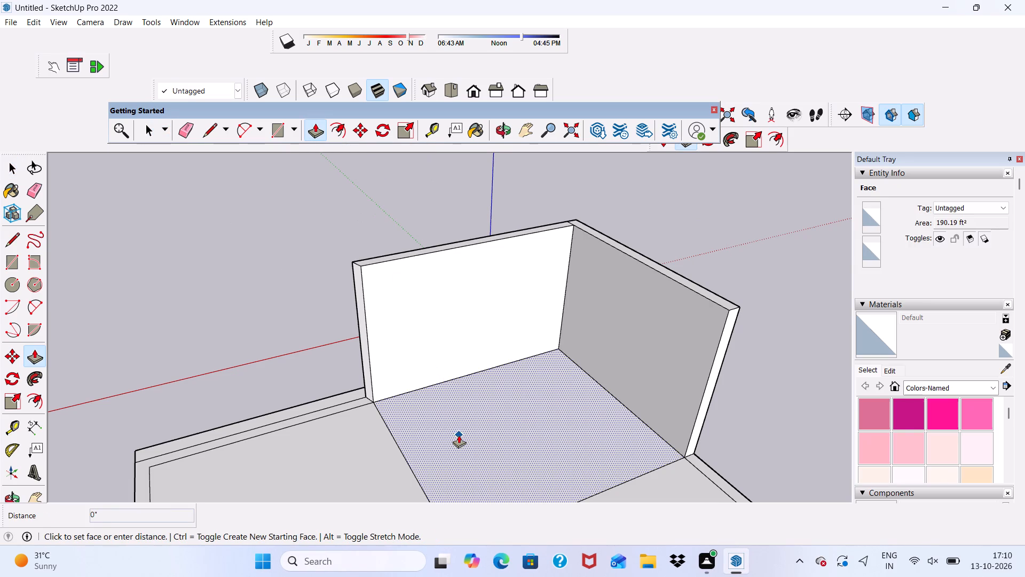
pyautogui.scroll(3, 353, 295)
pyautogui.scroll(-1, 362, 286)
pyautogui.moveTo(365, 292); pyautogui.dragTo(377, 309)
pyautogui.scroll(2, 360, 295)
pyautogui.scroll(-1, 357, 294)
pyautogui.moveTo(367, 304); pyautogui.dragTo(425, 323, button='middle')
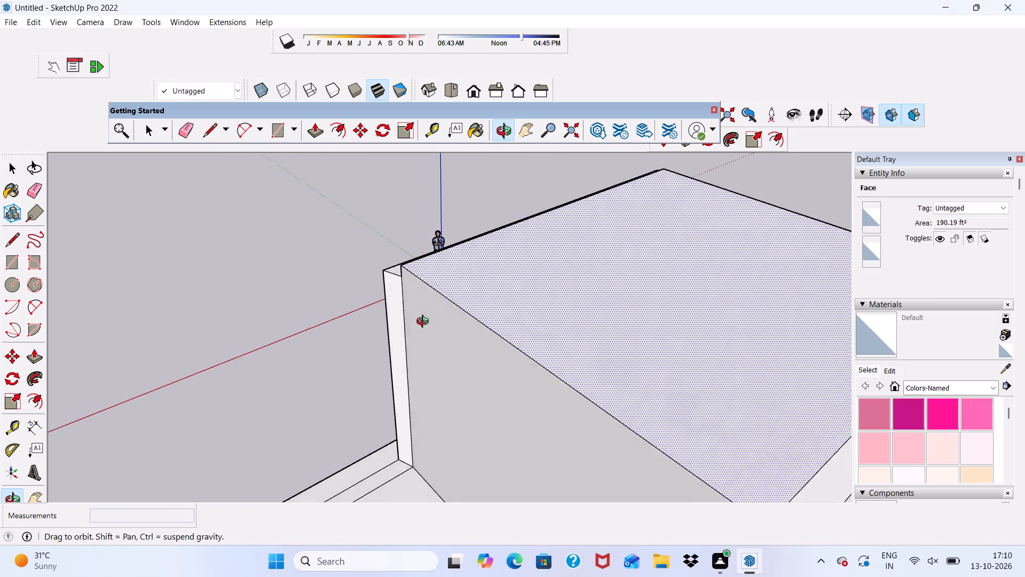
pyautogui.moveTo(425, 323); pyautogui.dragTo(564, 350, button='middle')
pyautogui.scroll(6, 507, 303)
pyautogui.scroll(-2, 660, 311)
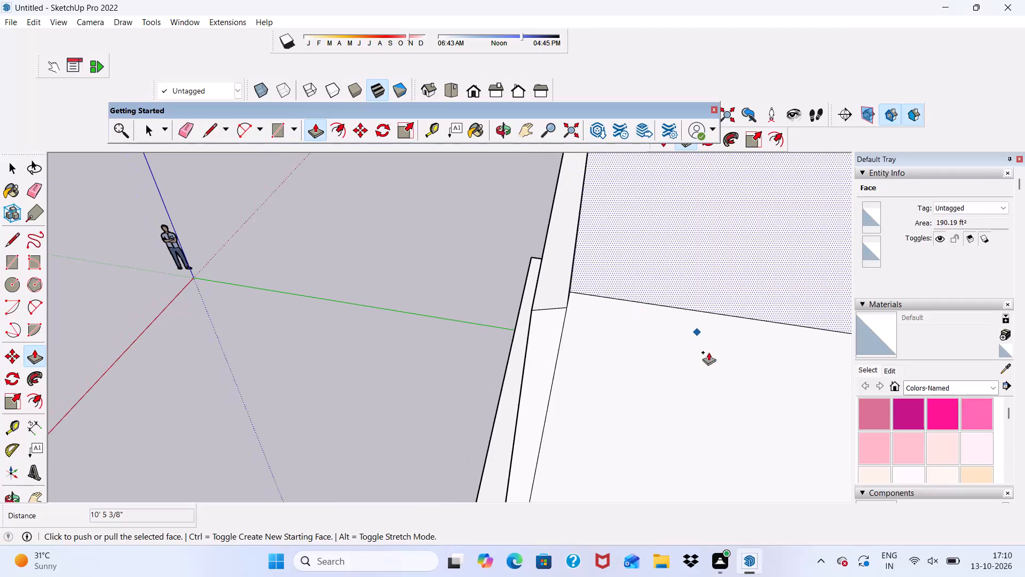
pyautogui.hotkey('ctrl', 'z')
# Extrude the roof rectangle between the corner walls upward 10' with Push/Pull, level with the wall tops.
pyautogui.scroll(1, 519, 356)
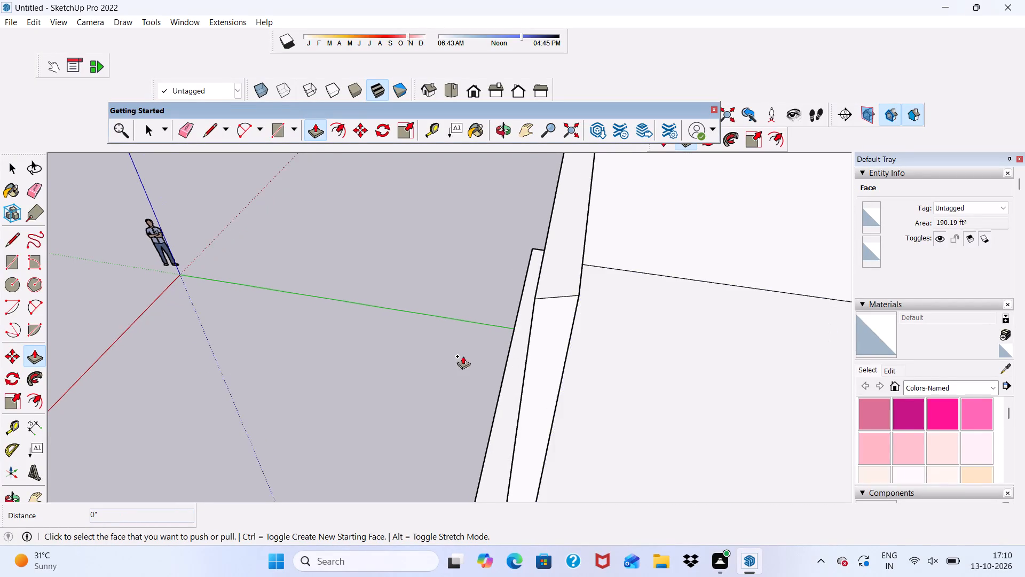
pyautogui.scroll(-4, 440, 365)
pyautogui.click(604, 387)
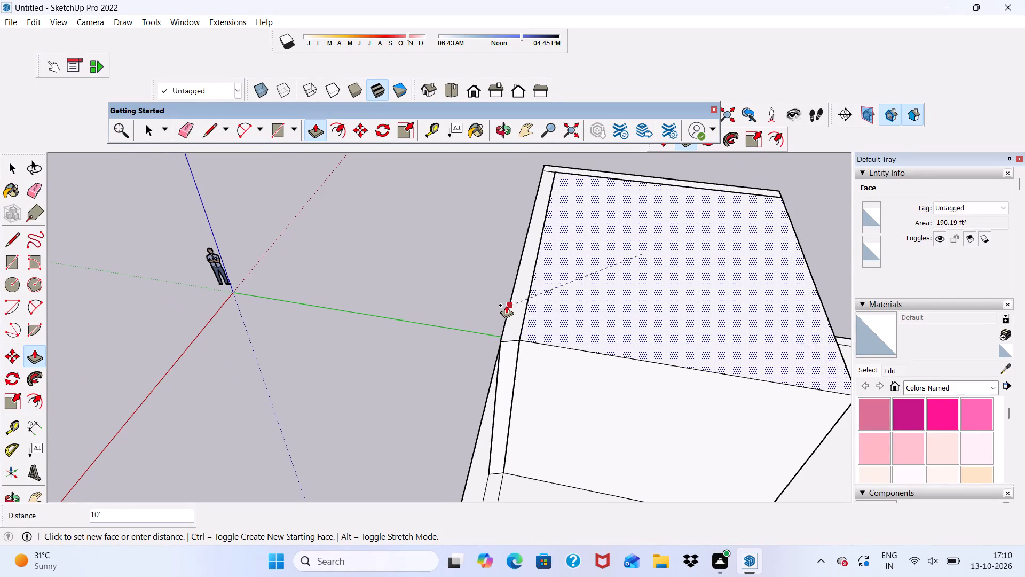
pyautogui.click(517, 302)
pyautogui.scroll(-5, 514, 315)
pyautogui.moveTo(523, 361); pyautogui.dragTo(665, 290, button='middle')
pyautogui.scroll(5, 665, 290)
pyautogui.press('space')
# Examine the rooftop block from the front and side, including where its base meets the front roof border.
pyautogui.scroll(-2, 507, 319)
pyautogui.moveTo(506, 308); pyautogui.dragTo(727, 259, button='middle')
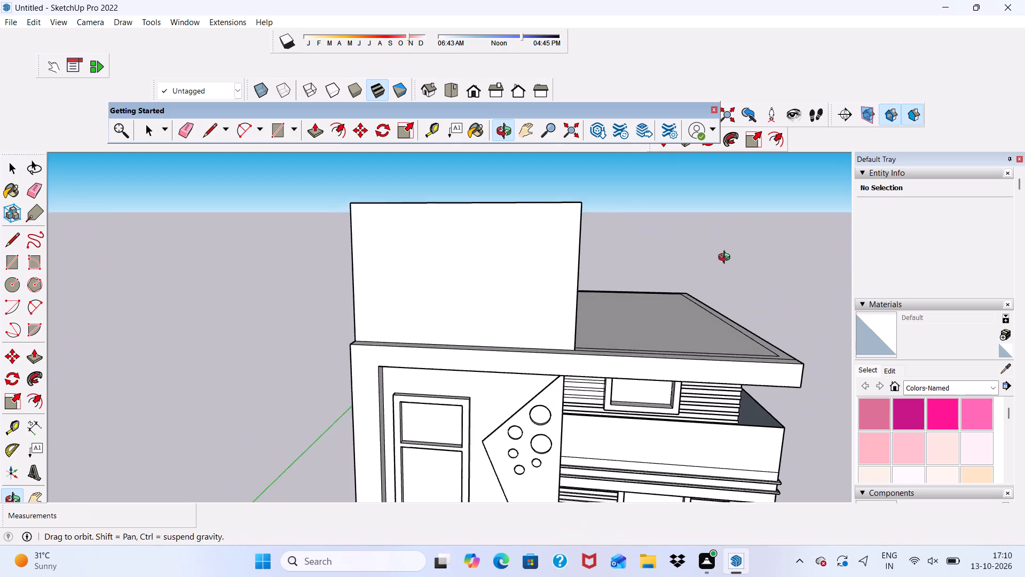
pyautogui.moveTo(727, 259); pyautogui.dragTo(600, 300, button='middle')
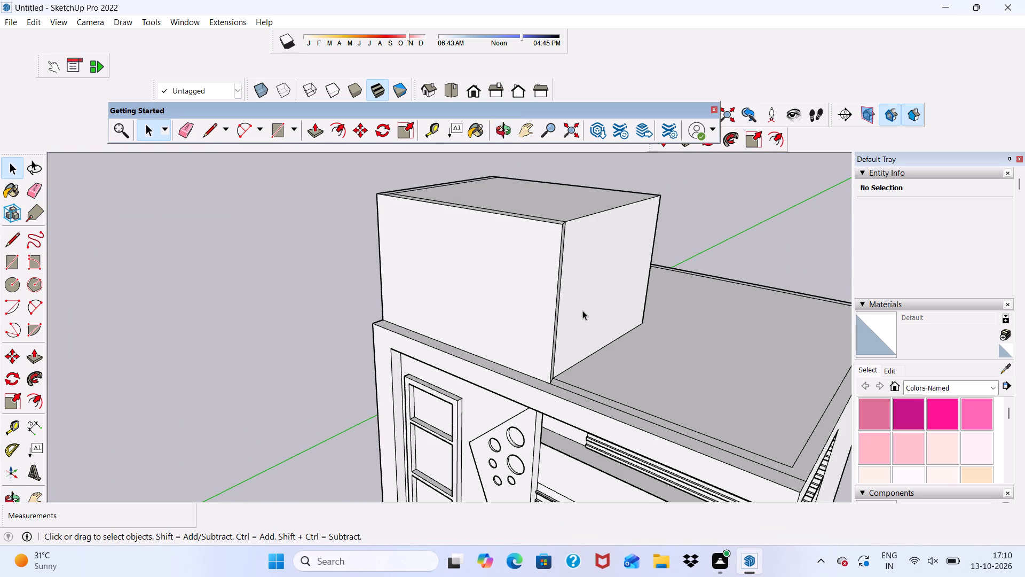
pyautogui.scroll(5, 598, 316)
pyautogui.scroll(5, 545, 438)
pyautogui.moveTo(514, 448); pyautogui.dragTo(508, 442, button='middle')
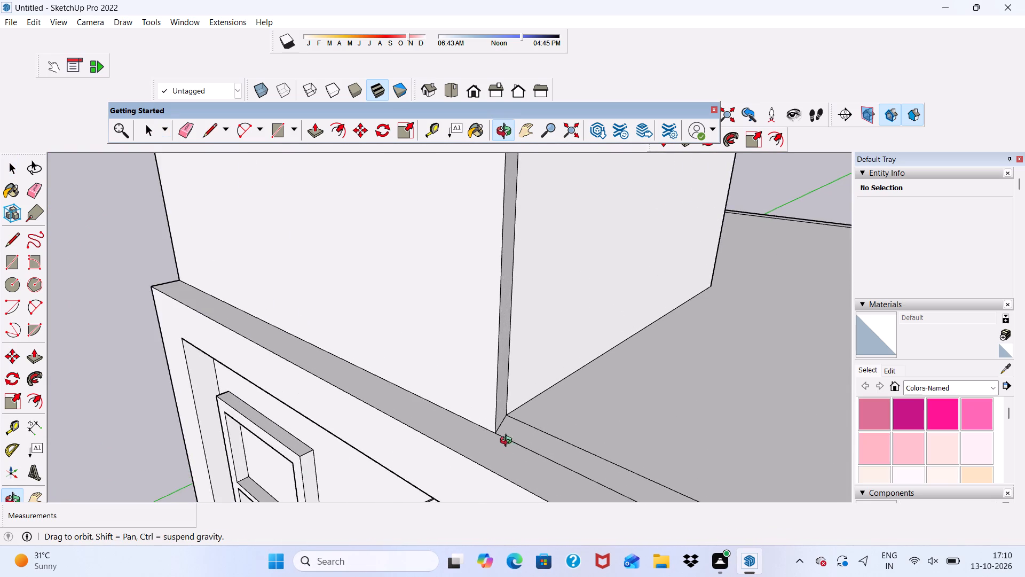
pyautogui.moveTo(508, 442); pyautogui.dragTo(646, 381, button='middle')
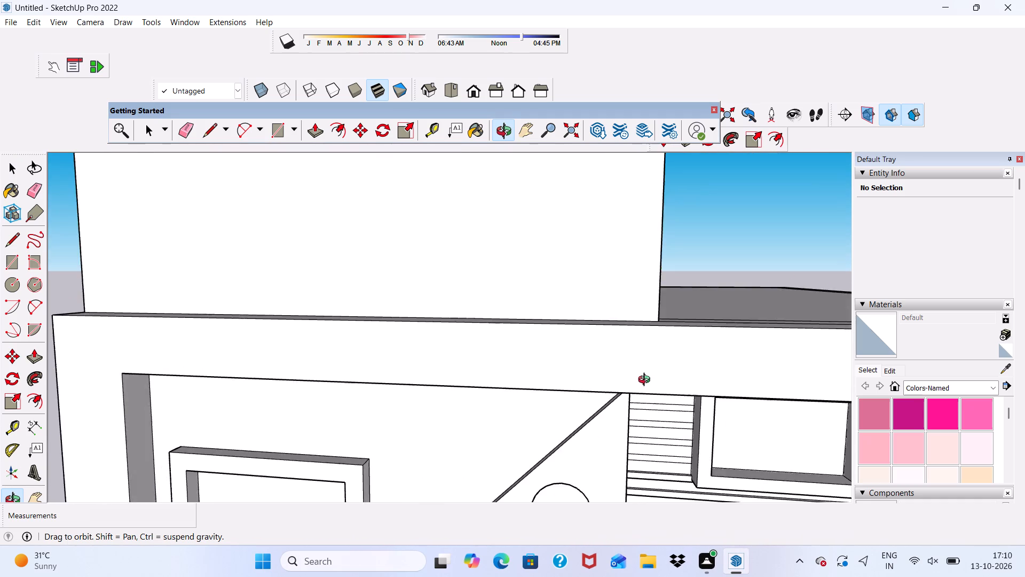
pyautogui.moveTo(646, 381); pyautogui.dragTo(686, 357, button='middle')
pyautogui.scroll(6, 668, 281)
pyautogui.scroll(-5, 536, 302)
pyautogui.scroll(-4, 460, 309)
pyautogui.moveTo(513, 353); pyautogui.dragTo(578, 414, button='middle')
pyautogui.scroll(1, 531, 360)
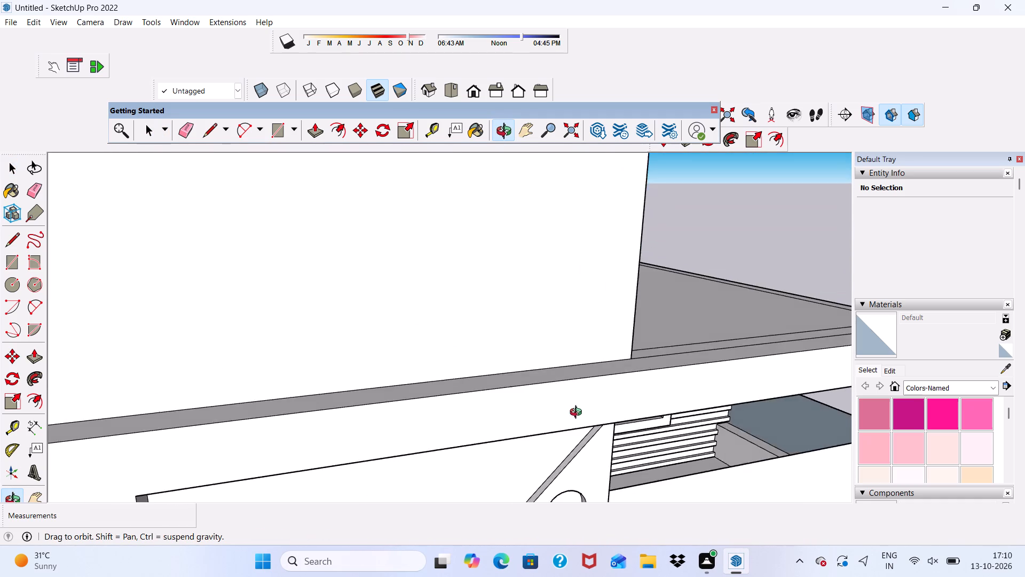
pyautogui.moveTo(578, 414); pyautogui.dragTo(540, 383, button='middle')
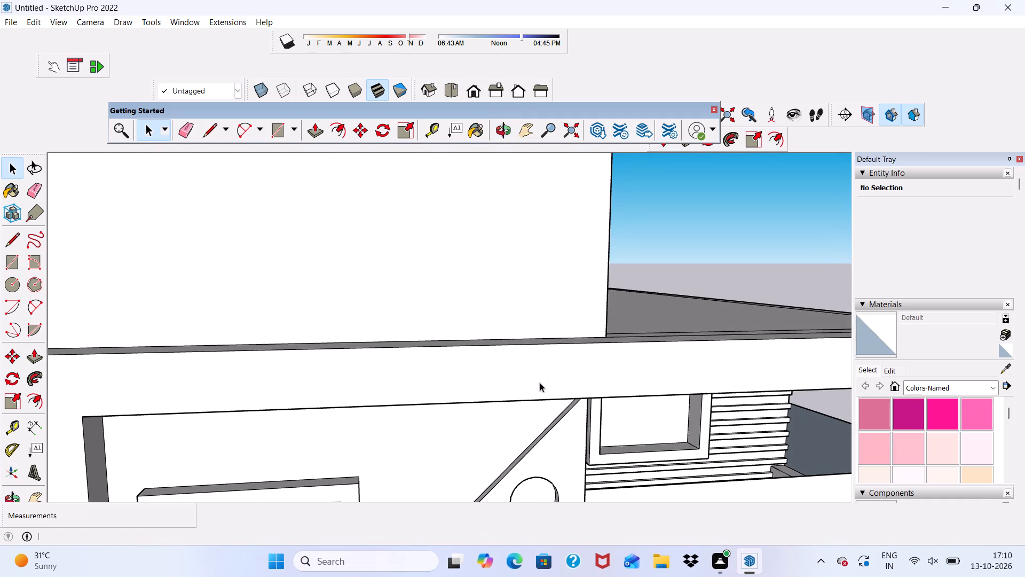
# Draw an upright rectangle about 14' by 4' 2" along the front roof border, from the block's base corner to the roof's far edge.
pyautogui.click(279, 130)
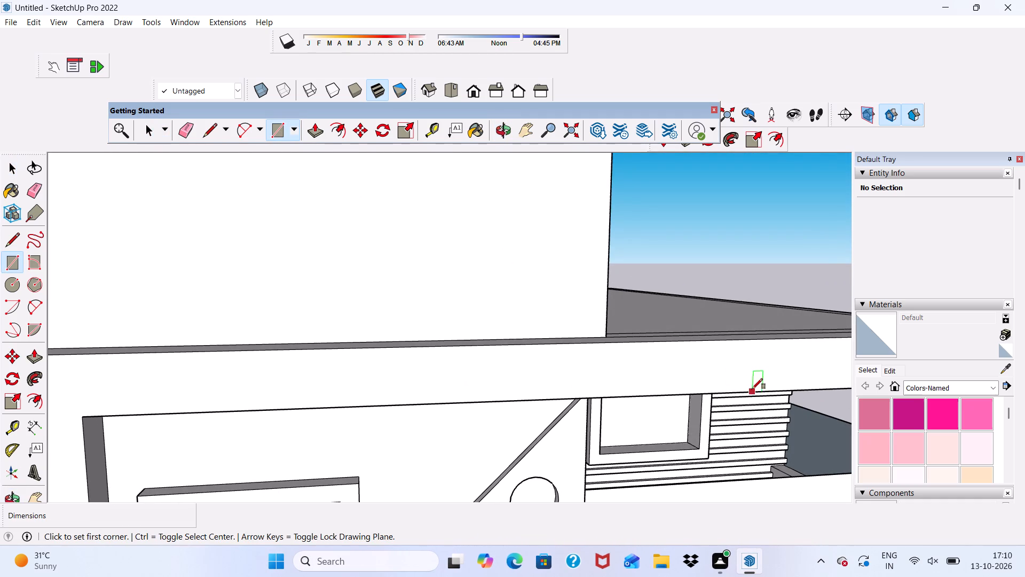
pyautogui.scroll(5, 750, 389)
pyautogui.scroll(5, 530, 290)
pyautogui.scroll(5, 614, 332)
pyautogui.moveTo(564, 336); pyautogui.dragTo(569, 355, button='middle')
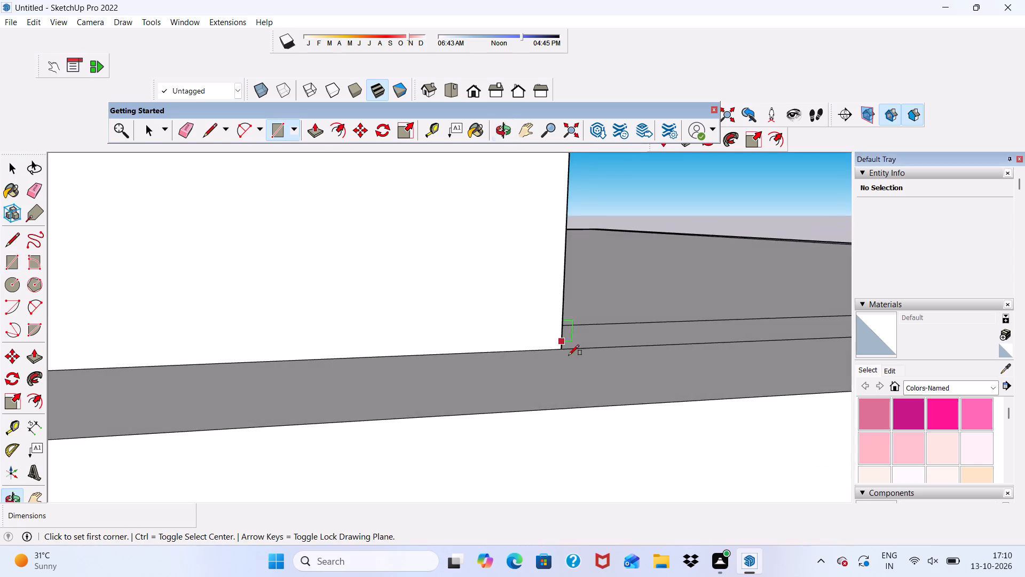
pyautogui.scroll(3, 566, 350)
pyautogui.click(558, 348)
pyautogui.scroll(-6, 398, 333)
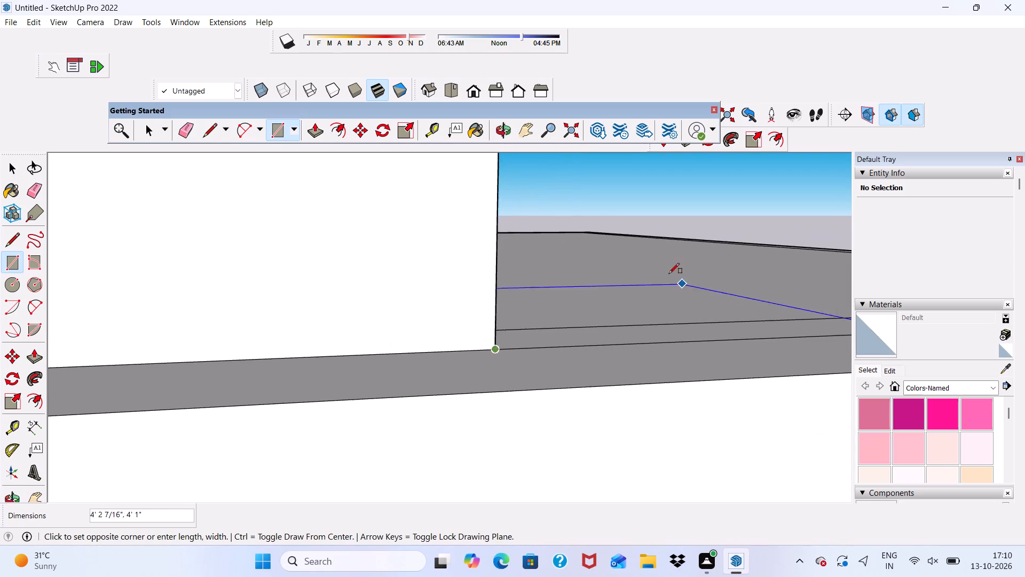
pyautogui.scroll(-10, 533, 283)
pyautogui.moveTo(777, 292); pyautogui.dragTo(738, 209, button='middle')
pyautogui.scroll(1, 738, 209)
pyautogui.scroll(-9, 701, 256)
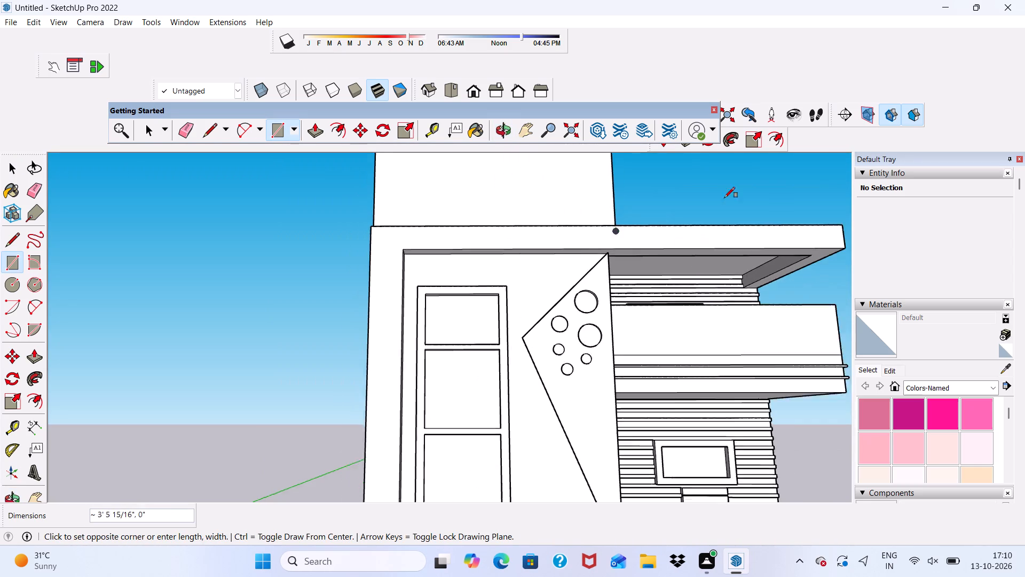
pyautogui.scroll(-2, 724, 198)
pyautogui.scroll(6, 746, 182)
pyautogui.scroll(-1, 797, 205)
pyautogui.moveTo(797, 205); pyautogui.dragTo(777, 239, button='middle')
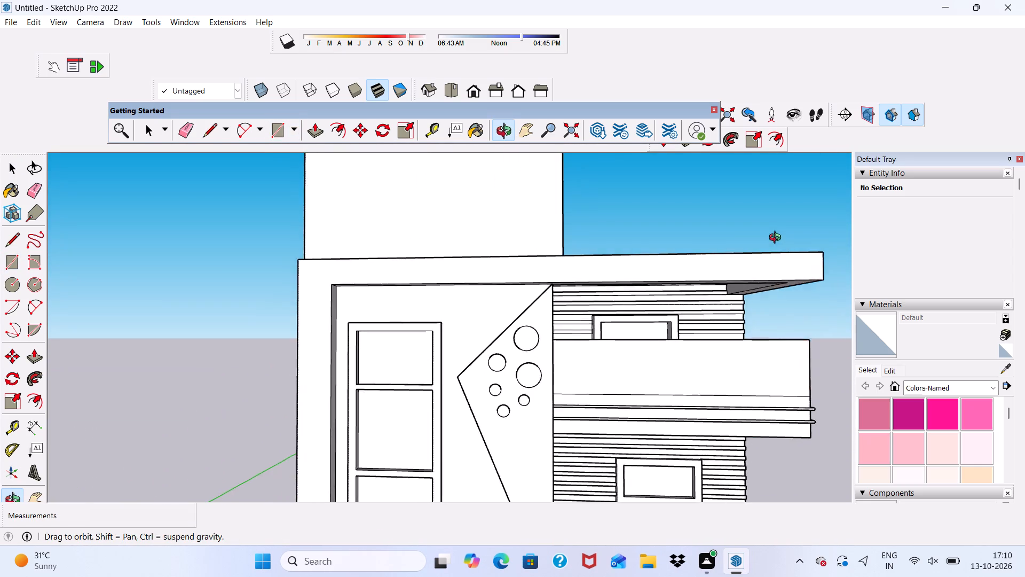
pyautogui.moveTo(777, 239); pyautogui.dragTo(779, 304, button='middle')
pyautogui.scroll(-2, 788, 237)
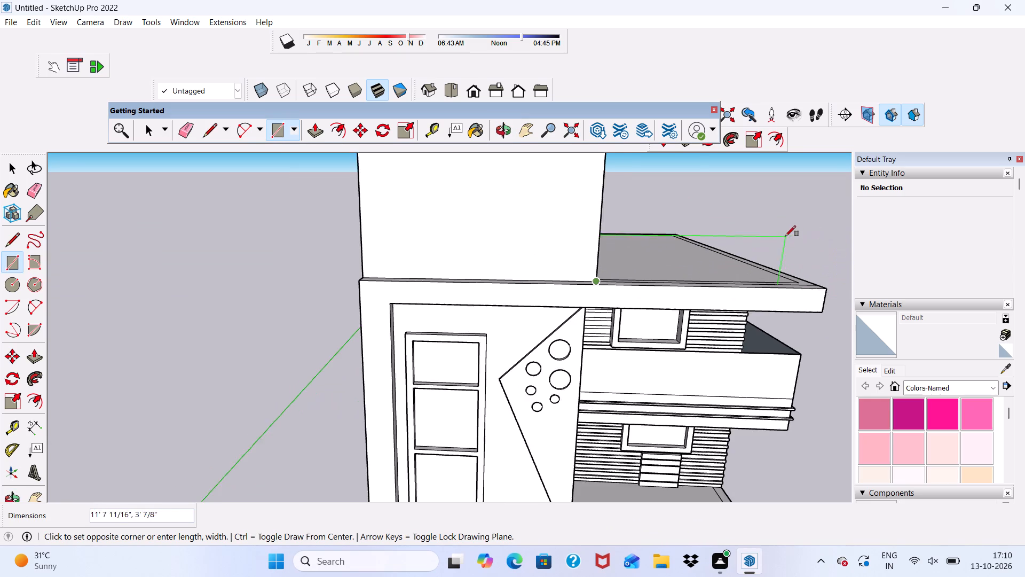
pyautogui.scroll(-1, 785, 236)
pyautogui.scroll(1, 815, 229)
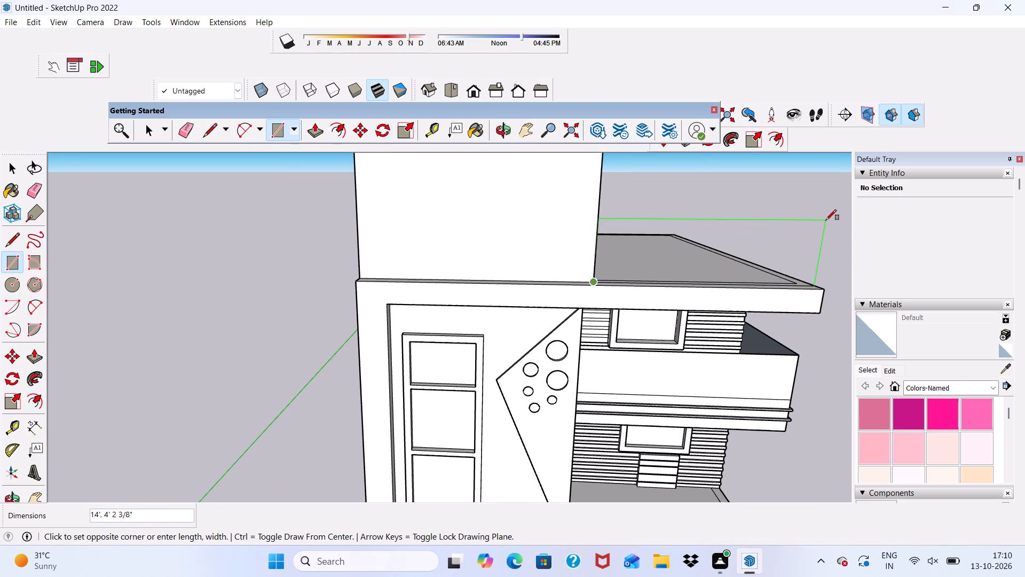
pyautogui.click(826, 220)
pyautogui.scroll(-1, 787, 247)
pyautogui.moveTo(787, 247); pyautogui.dragTo(549, 276, button='middle')
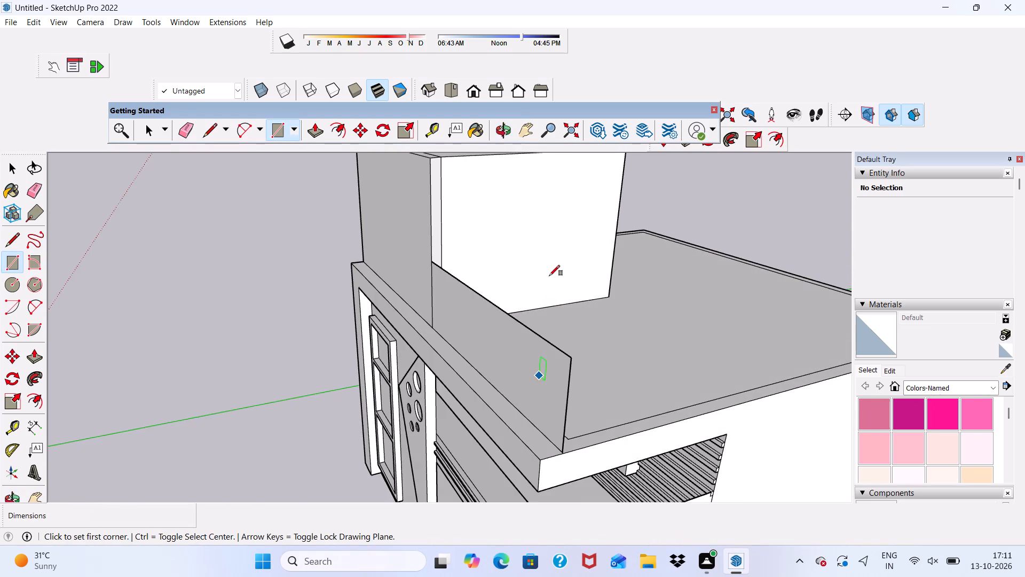
pyautogui.press('space')
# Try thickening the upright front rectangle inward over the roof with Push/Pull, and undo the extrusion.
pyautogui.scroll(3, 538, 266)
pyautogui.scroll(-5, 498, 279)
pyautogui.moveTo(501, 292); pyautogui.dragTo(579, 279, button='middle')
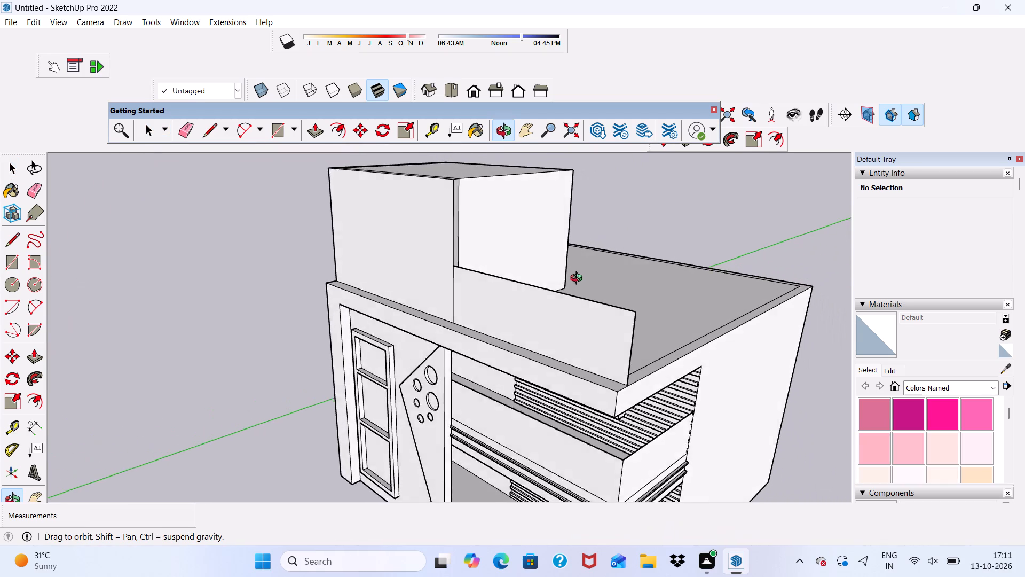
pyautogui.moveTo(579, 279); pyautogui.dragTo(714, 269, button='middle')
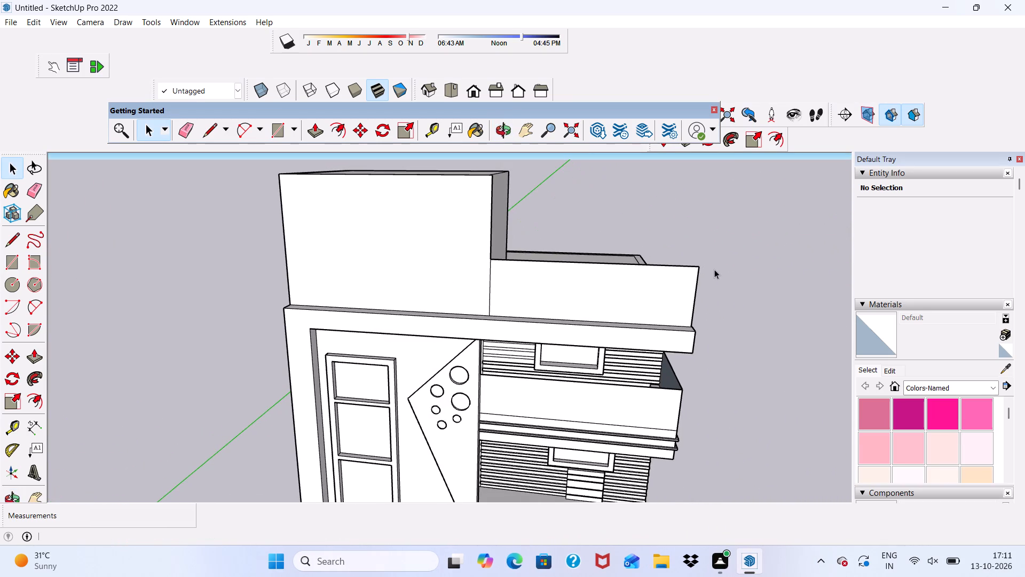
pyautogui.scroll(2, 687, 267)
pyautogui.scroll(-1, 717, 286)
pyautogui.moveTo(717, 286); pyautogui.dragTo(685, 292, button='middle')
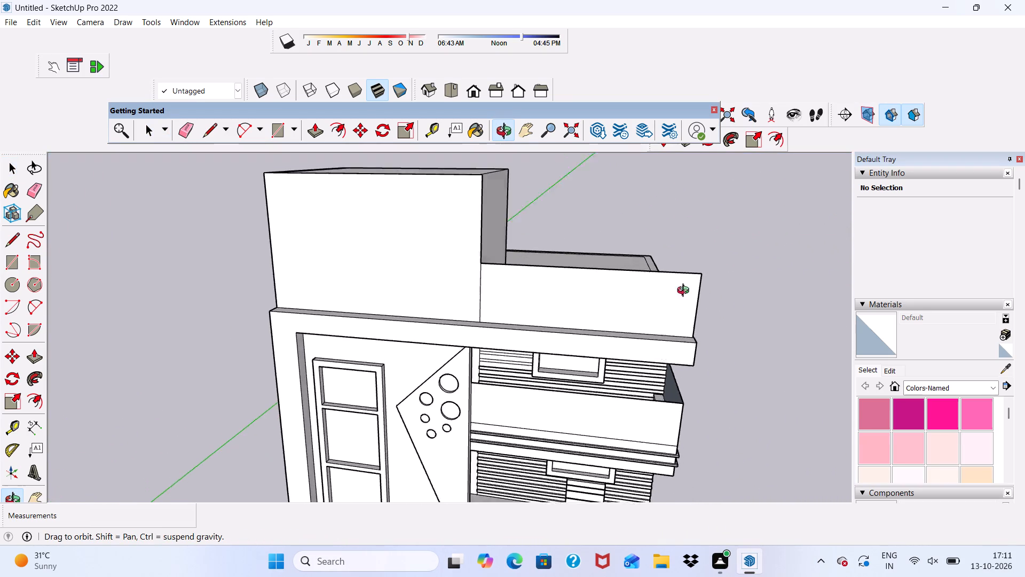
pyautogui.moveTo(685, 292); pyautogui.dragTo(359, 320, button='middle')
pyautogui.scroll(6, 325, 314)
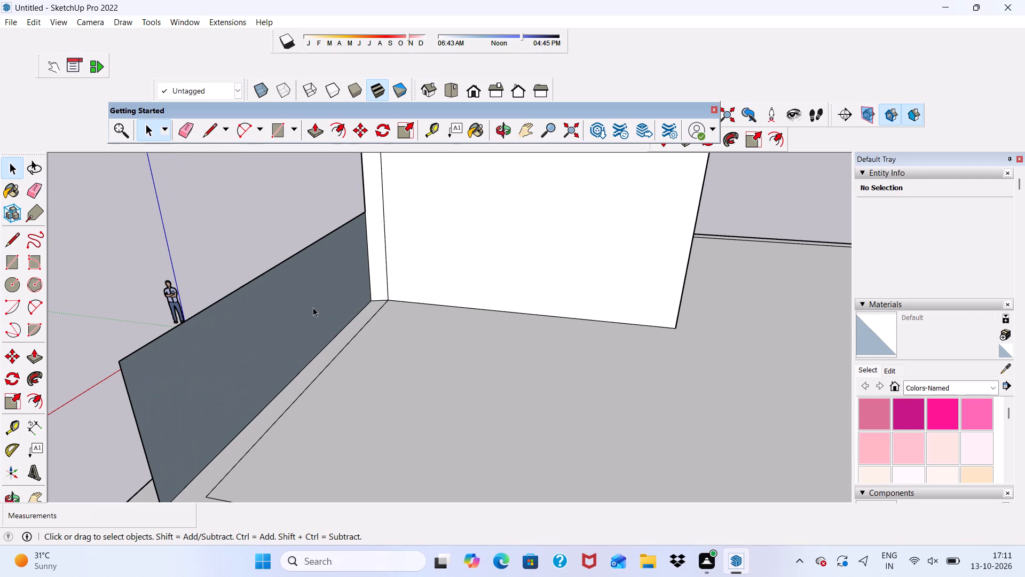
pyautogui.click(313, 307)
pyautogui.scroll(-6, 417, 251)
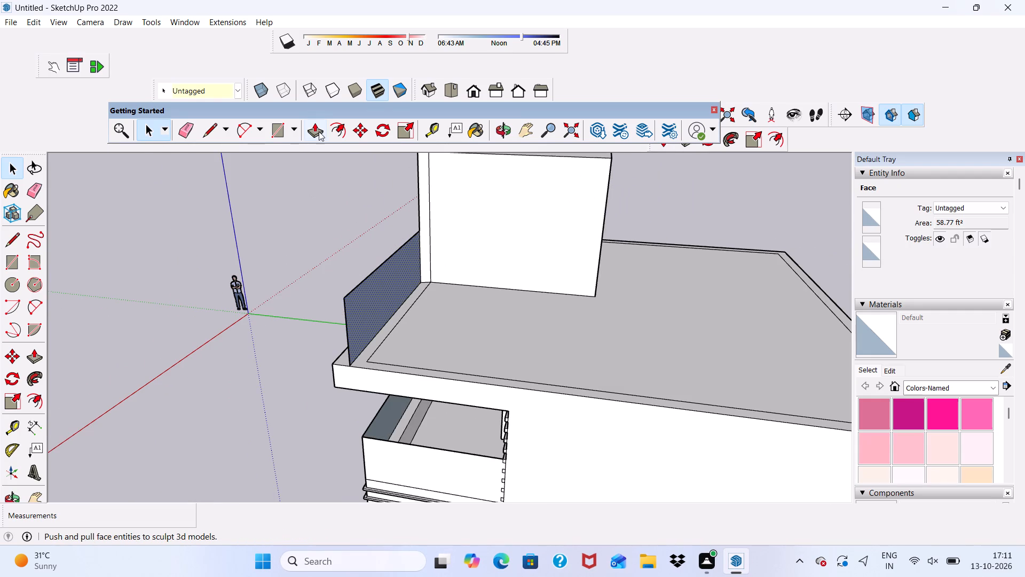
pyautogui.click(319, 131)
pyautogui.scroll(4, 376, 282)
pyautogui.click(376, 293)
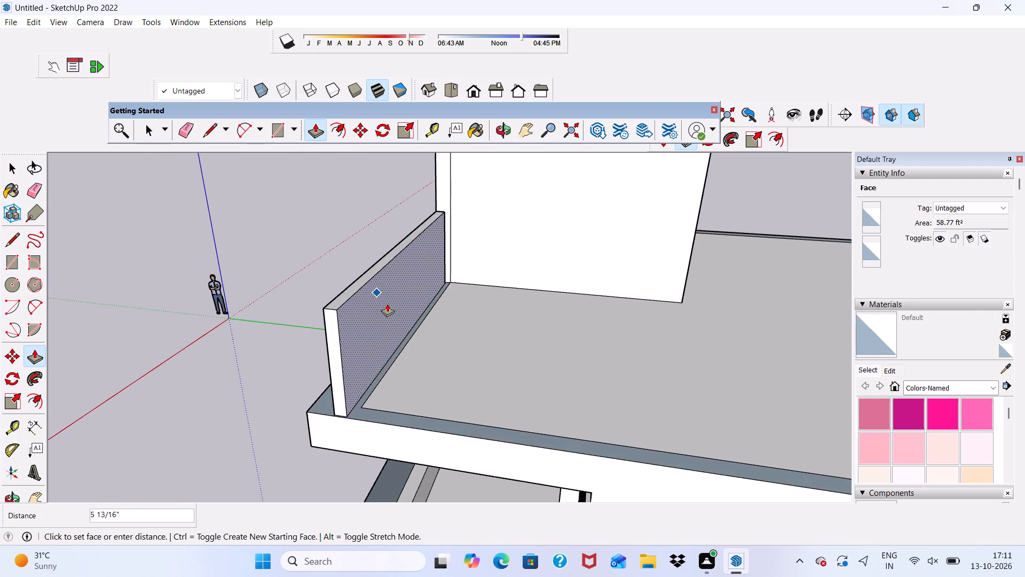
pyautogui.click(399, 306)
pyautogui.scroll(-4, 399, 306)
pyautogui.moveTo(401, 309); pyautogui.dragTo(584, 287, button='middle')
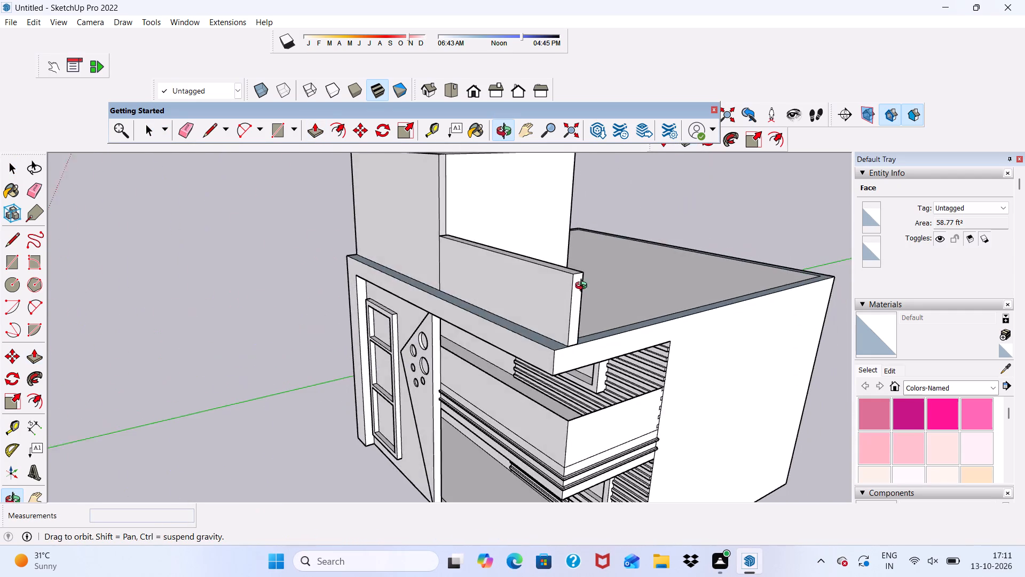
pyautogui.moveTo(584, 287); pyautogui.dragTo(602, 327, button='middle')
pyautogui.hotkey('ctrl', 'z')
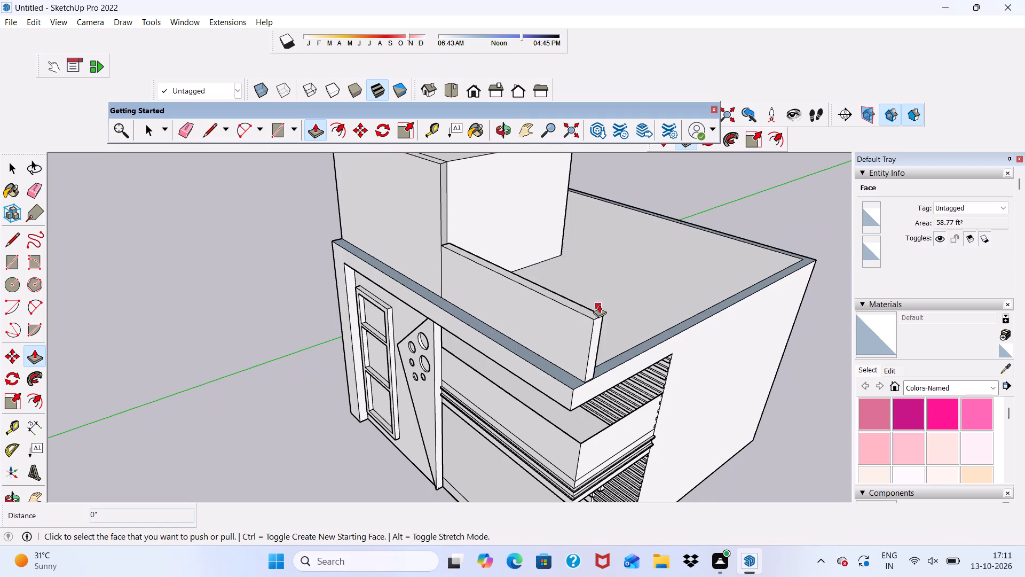
# Extrude the upright front rectangle 9" inward over the roof with Push/Pull to form a parapet wall.
pyautogui.moveTo(587, 321); pyautogui.dragTo(368, 299, button='middle')
pyautogui.scroll(2, 358, 297)
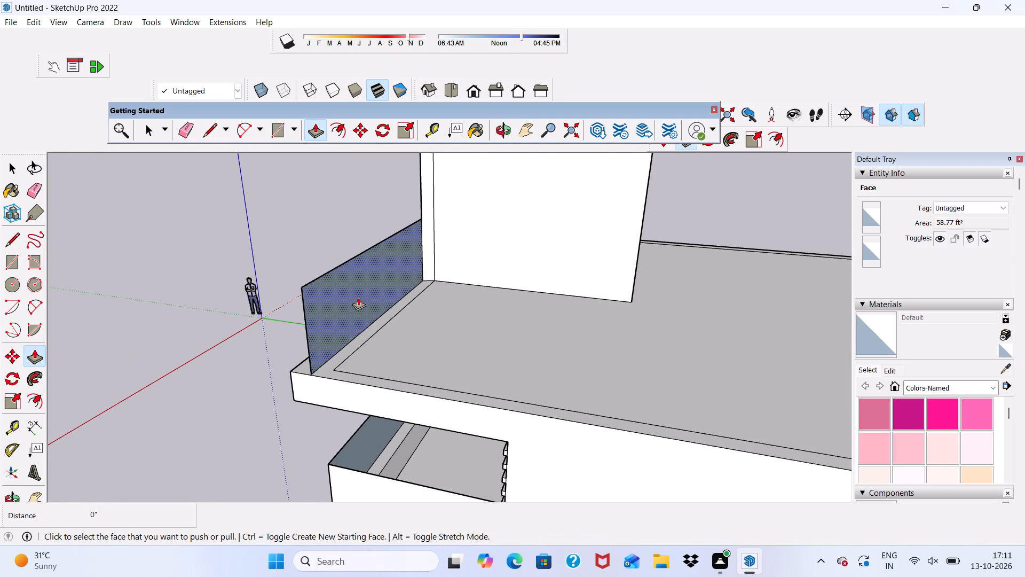
pyautogui.click(358, 297)
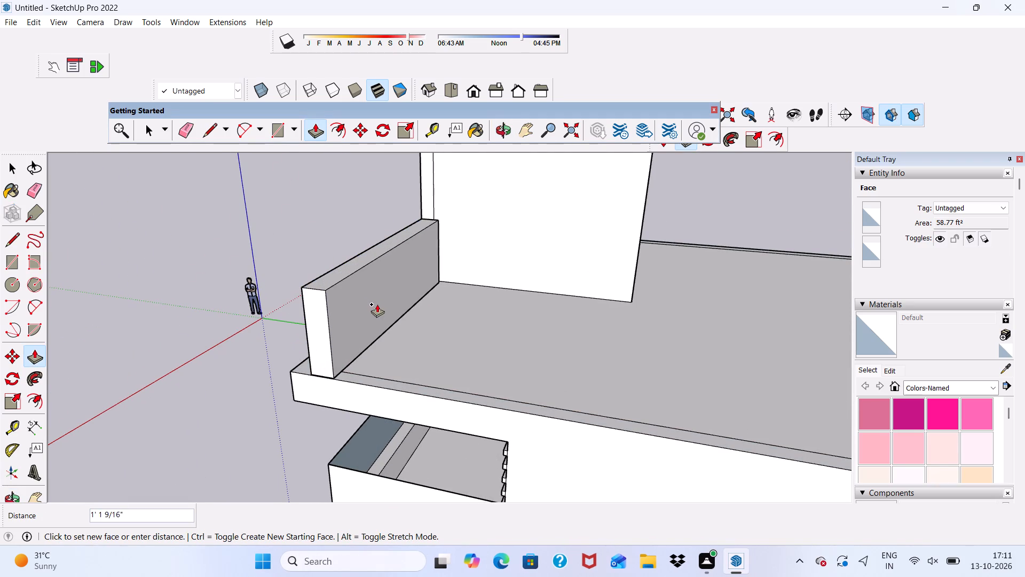
pyautogui.scroll(5, 396, 278)
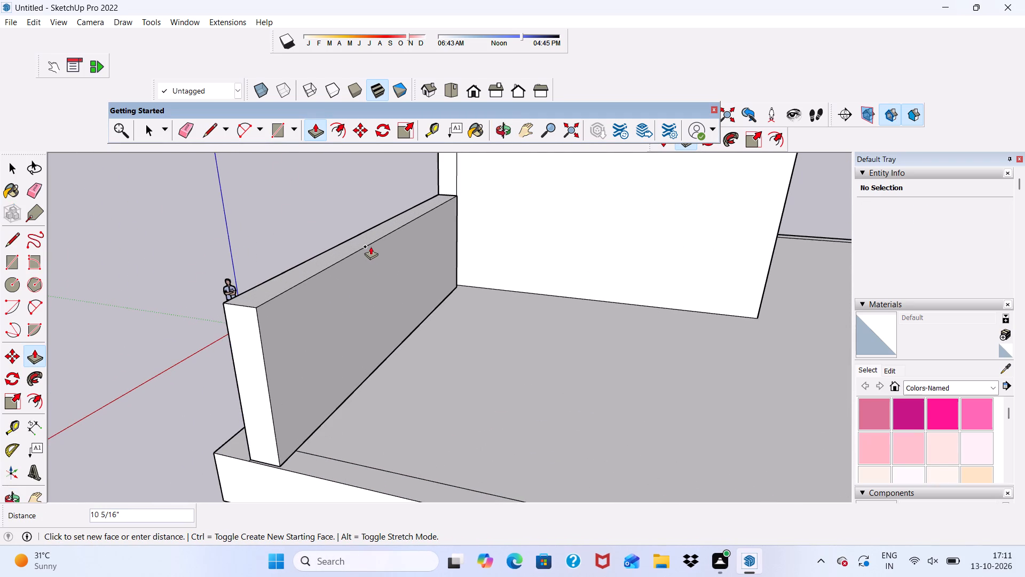
pyautogui.write('9"')
pyautogui.press('Return')
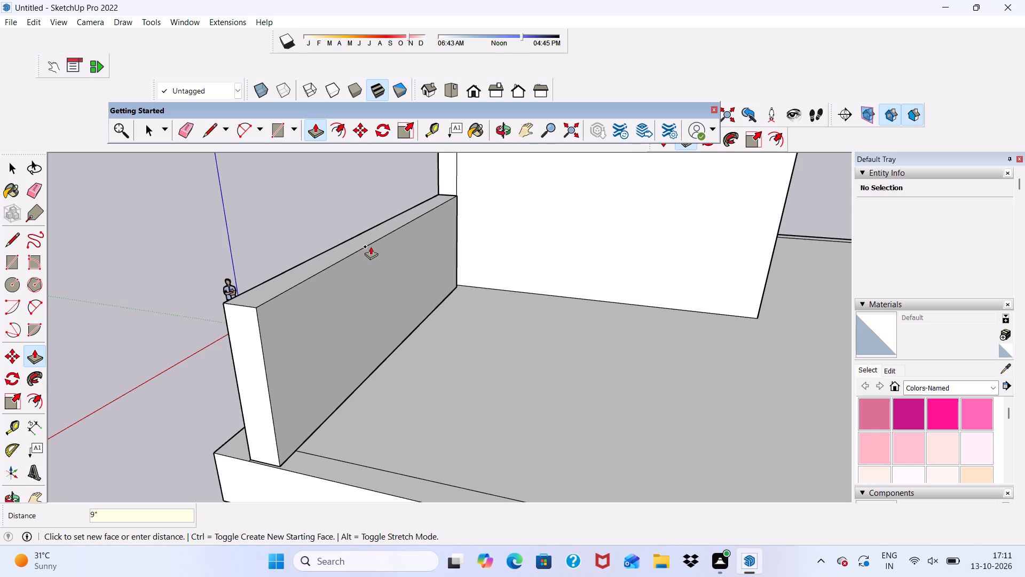
# Extend the parapet wall's free end face outward about 13/16" with Push/Pull, level with the roof slab's side edge.
pyautogui.click(253, 367)
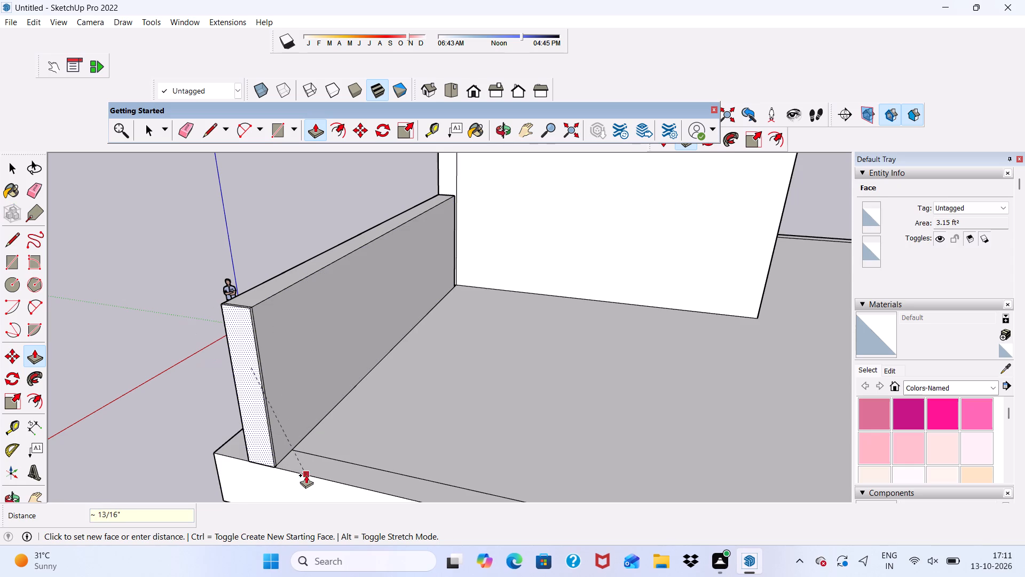
pyautogui.click(306, 475)
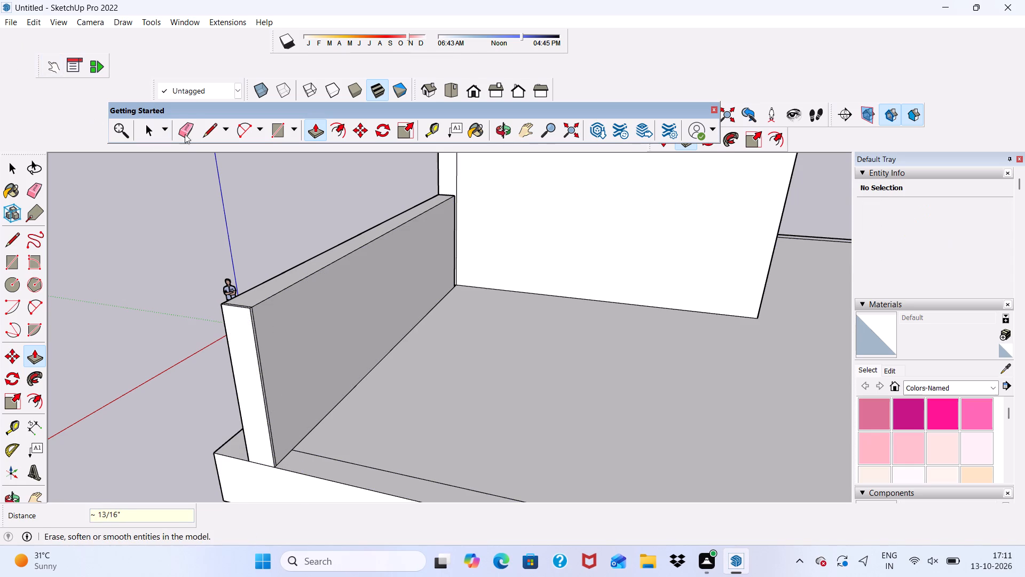
# Erase the seam lines near the parapet wall's free end on its top, inner and outer faces.
pyautogui.click(185, 132)
pyautogui.scroll(5, 232, 280)
pyautogui.scroll(-6, 274, 262)
pyautogui.scroll(7, 325, 291)
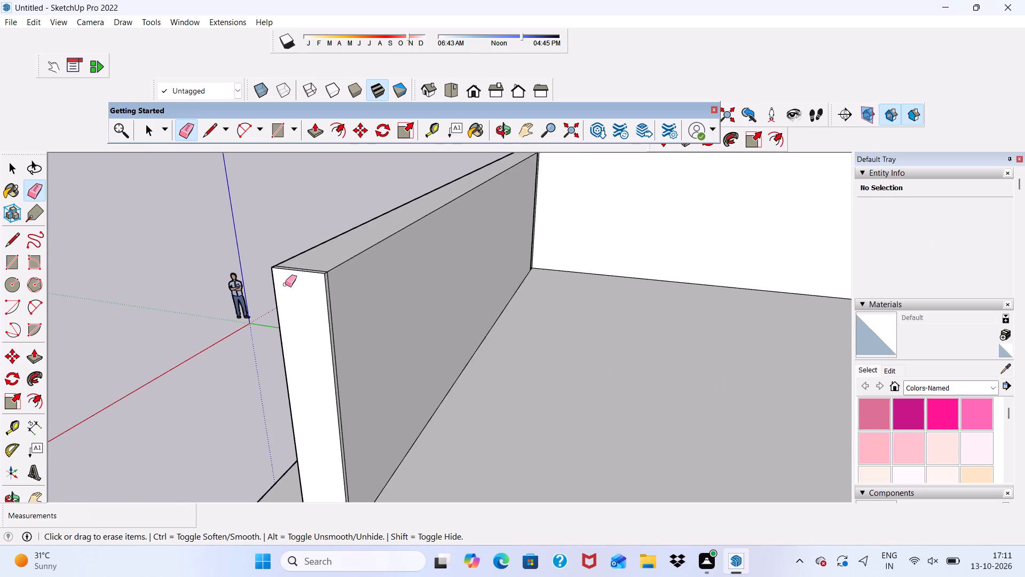
pyautogui.scroll(11, 285, 284)
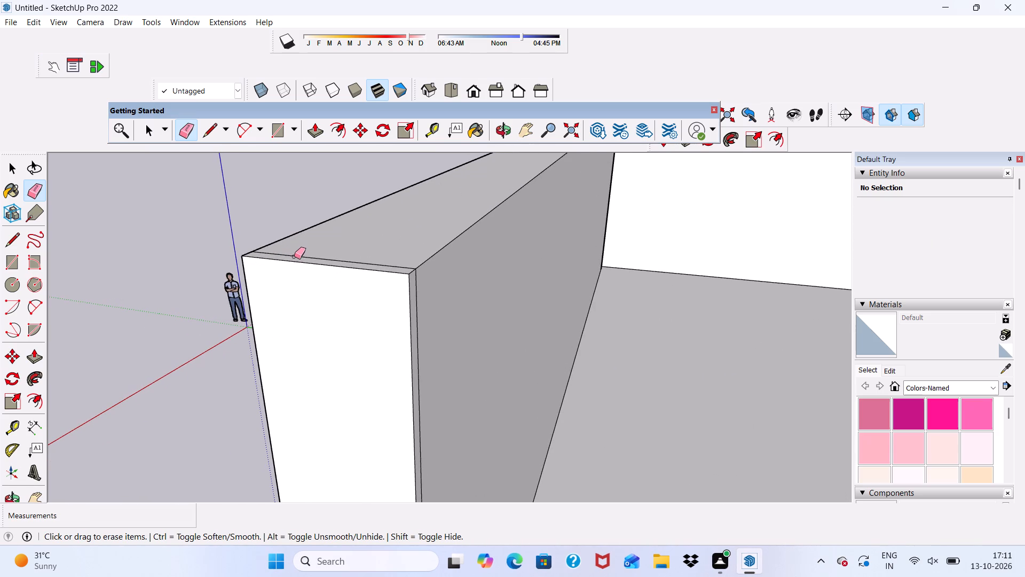
pyautogui.click(294, 258)
pyautogui.click(417, 288)
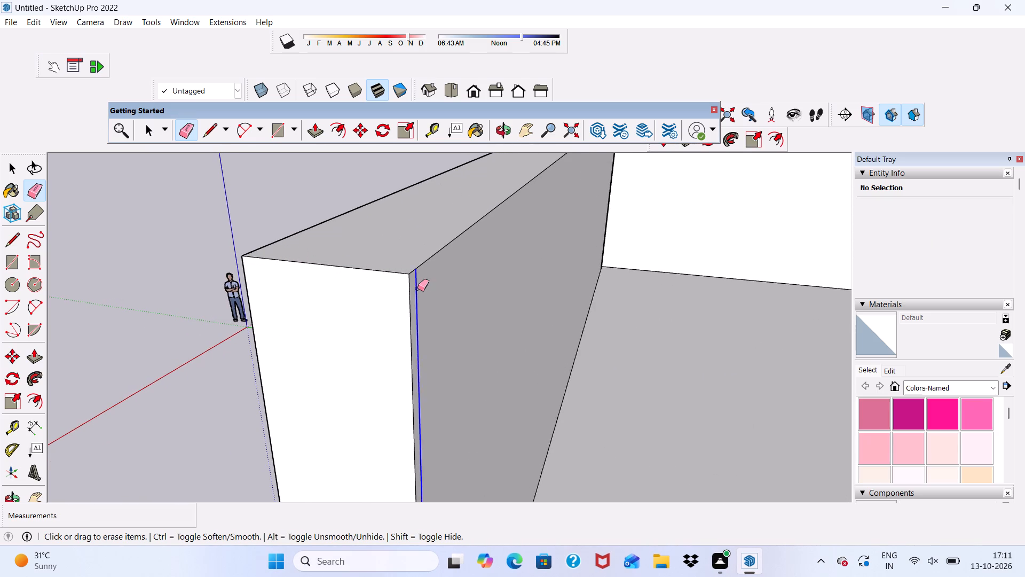
pyautogui.scroll(-6, 366, 272)
pyautogui.moveTo(373, 284); pyautogui.dragTo(667, 247, button='middle')
pyautogui.scroll(5, 312, 308)
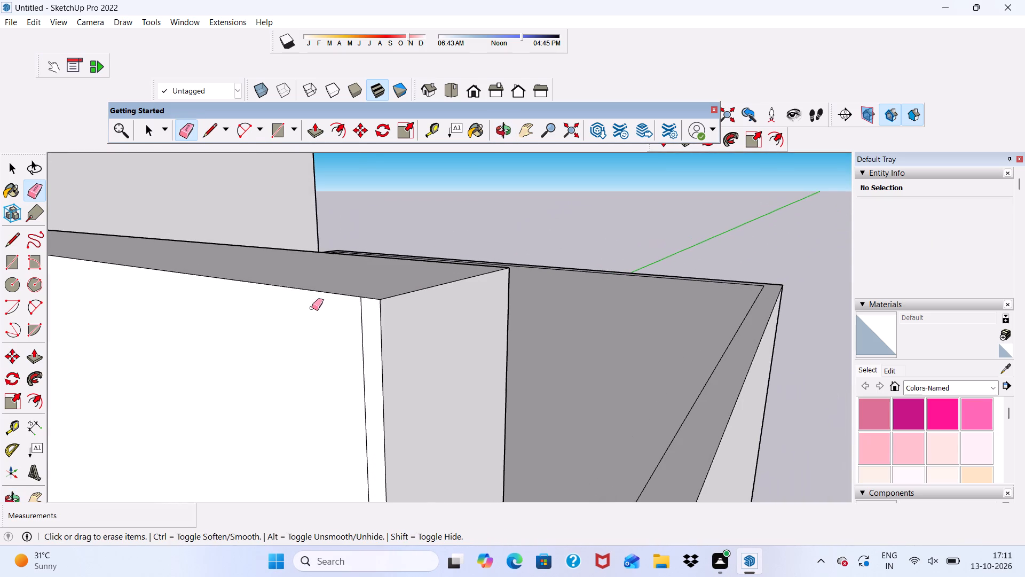
pyautogui.scroll(1, 312, 308)
pyautogui.click(361, 314)
pyautogui.scroll(-5, 383, 255)
pyautogui.scroll(-3, 589, 165)
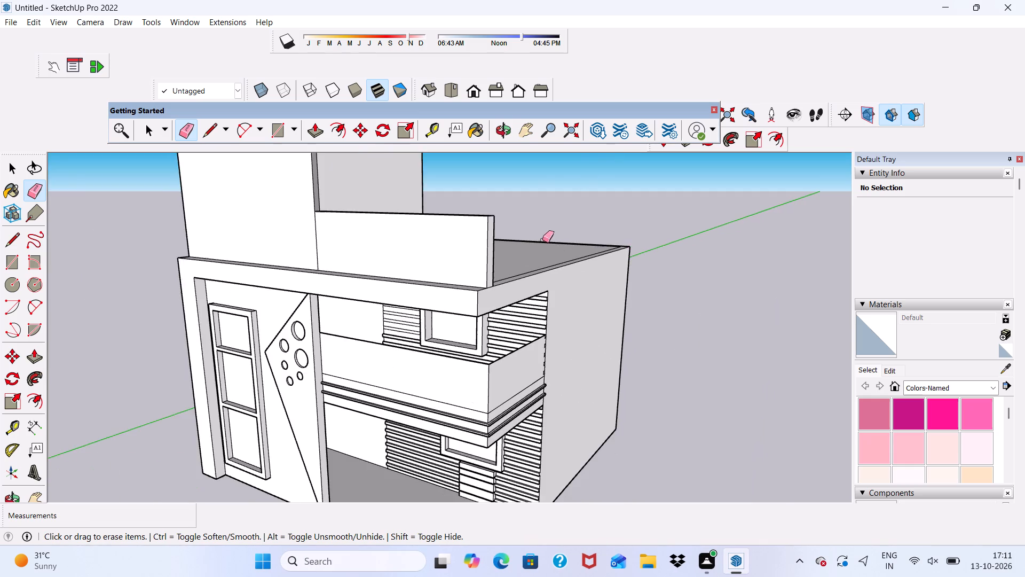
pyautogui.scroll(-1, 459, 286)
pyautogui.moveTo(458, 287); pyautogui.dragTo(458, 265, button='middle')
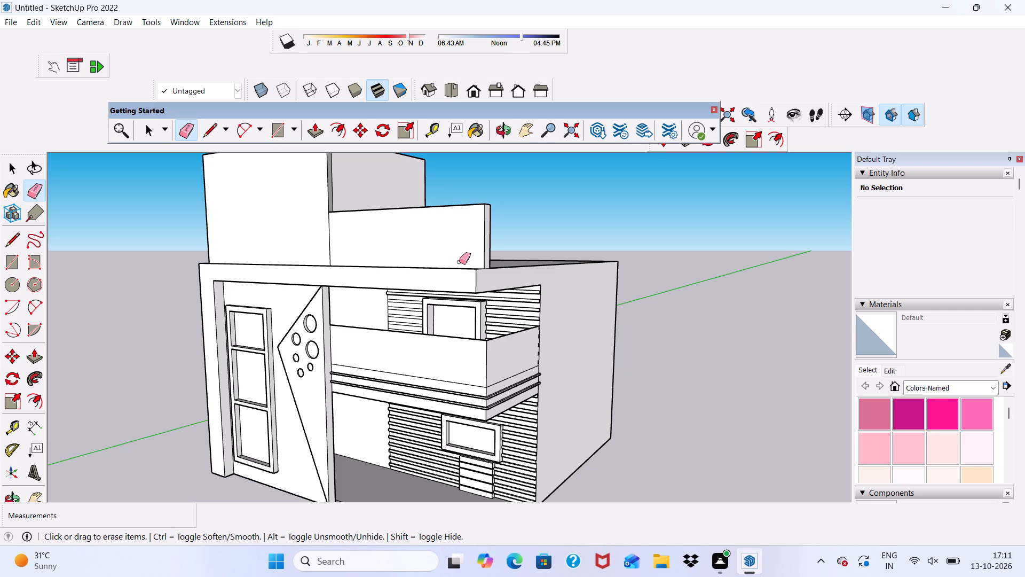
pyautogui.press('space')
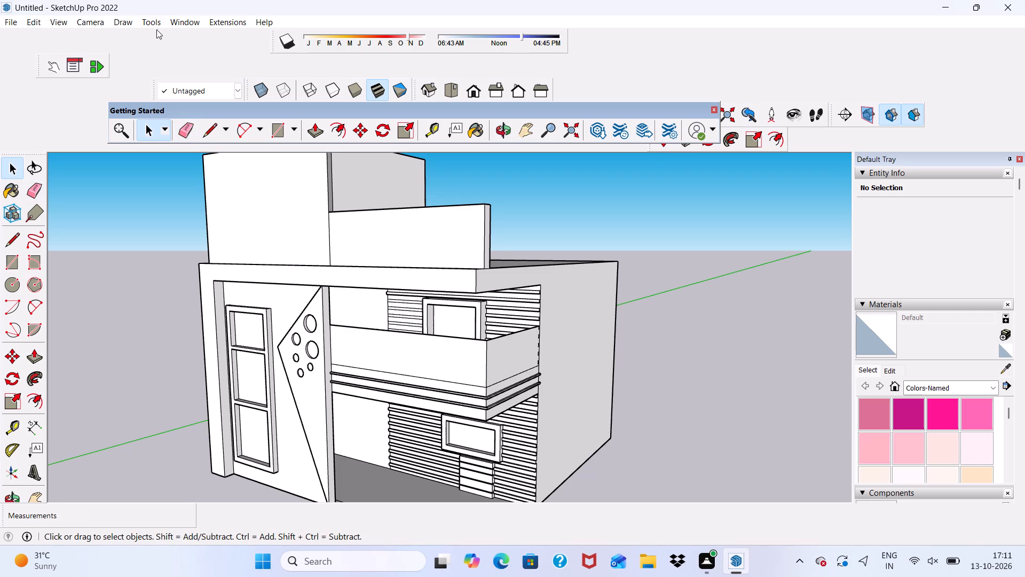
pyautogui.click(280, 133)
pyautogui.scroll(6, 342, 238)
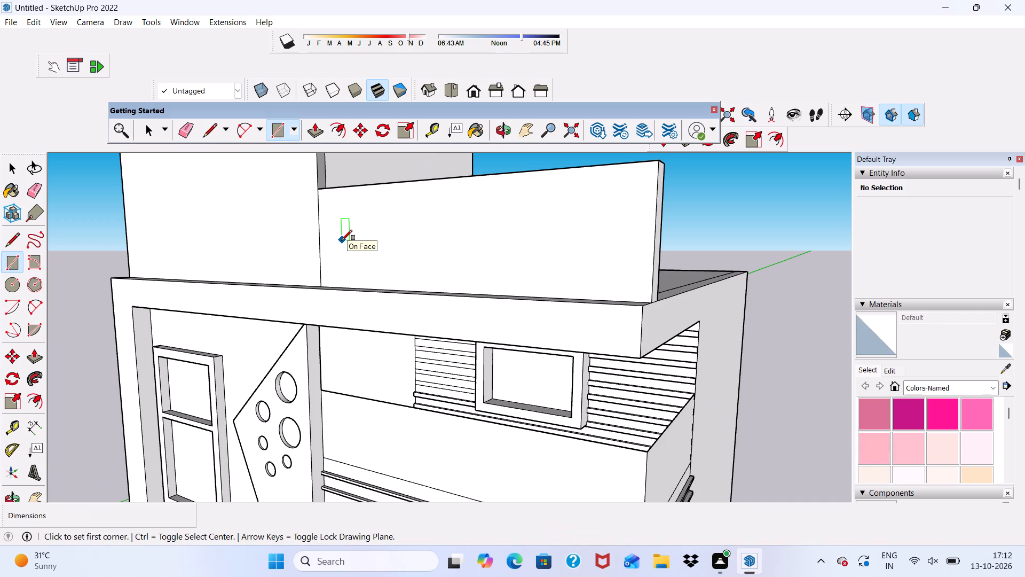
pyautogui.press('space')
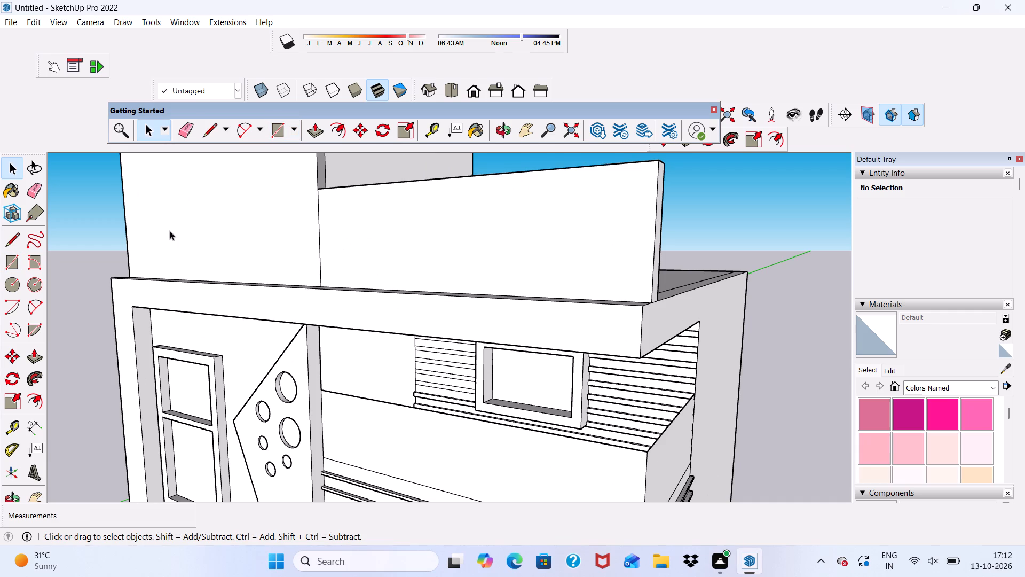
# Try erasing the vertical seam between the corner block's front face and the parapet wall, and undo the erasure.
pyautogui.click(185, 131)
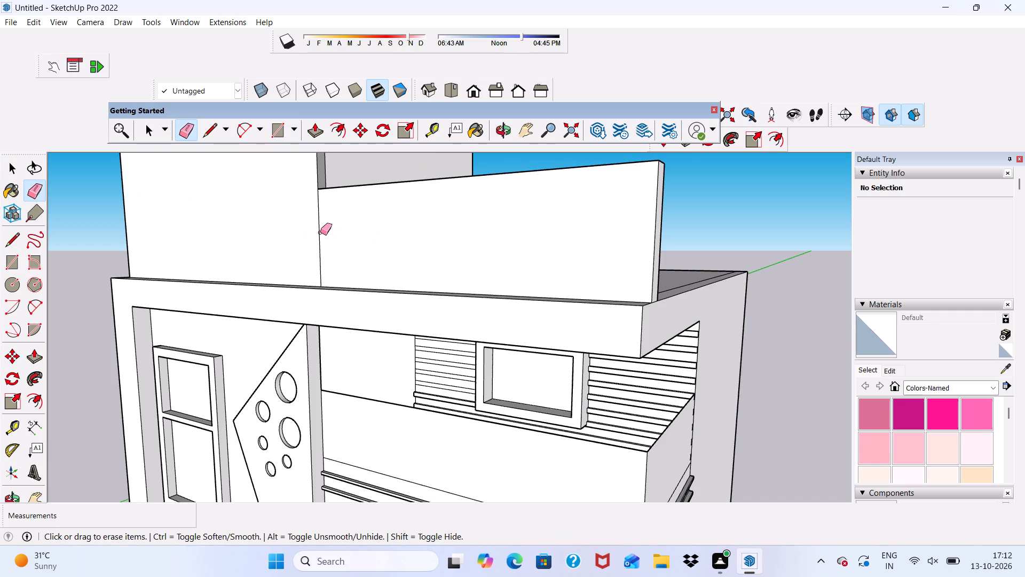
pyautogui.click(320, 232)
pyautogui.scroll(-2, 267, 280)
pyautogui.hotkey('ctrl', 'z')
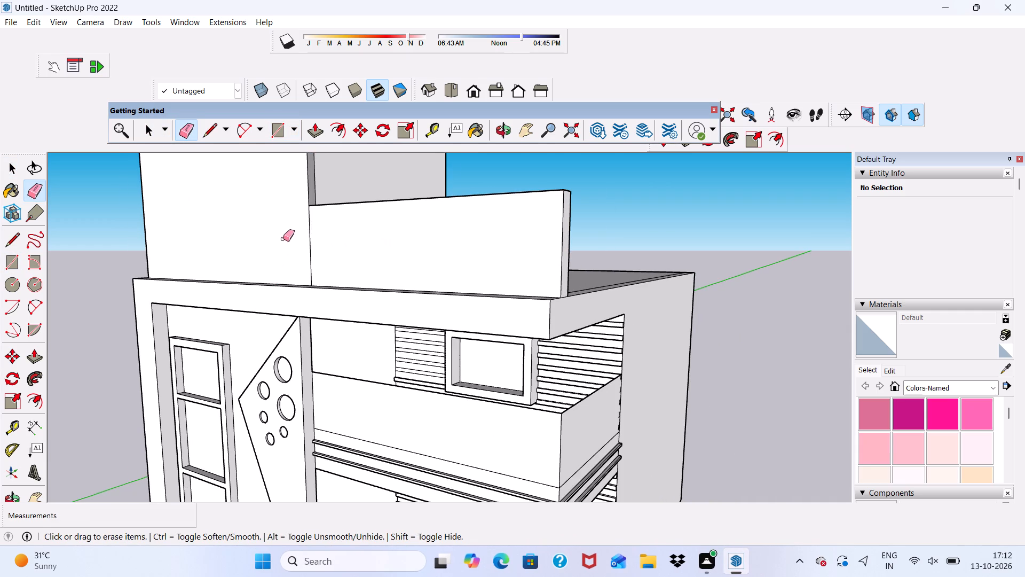
# Extend the parapet wall's inner face about 1/2" toward the roof with Push/Pull, level with the vertical line on the corner block's side.
pyautogui.scroll(11, 345, 224)
pyautogui.scroll(6, 261, 220)
pyautogui.scroll(5, 360, 246)
pyautogui.moveTo(359, 265); pyautogui.dragTo(493, 262, button='middle')
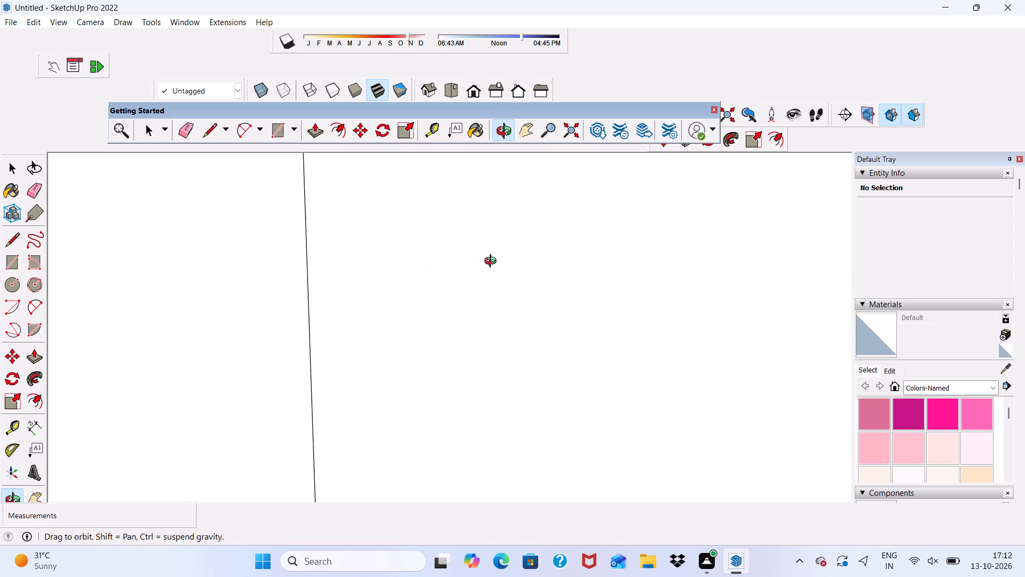
pyautogui.moveTo(493, 262); pyautogui.dragTo(516, 354, button='middle')
pyautogui.press('space')
pyautogui.scroll(-9, 397, 276)
pyautogui.moveTo(421, 313); pyautogui.dragTo(501, 205, button='middle')
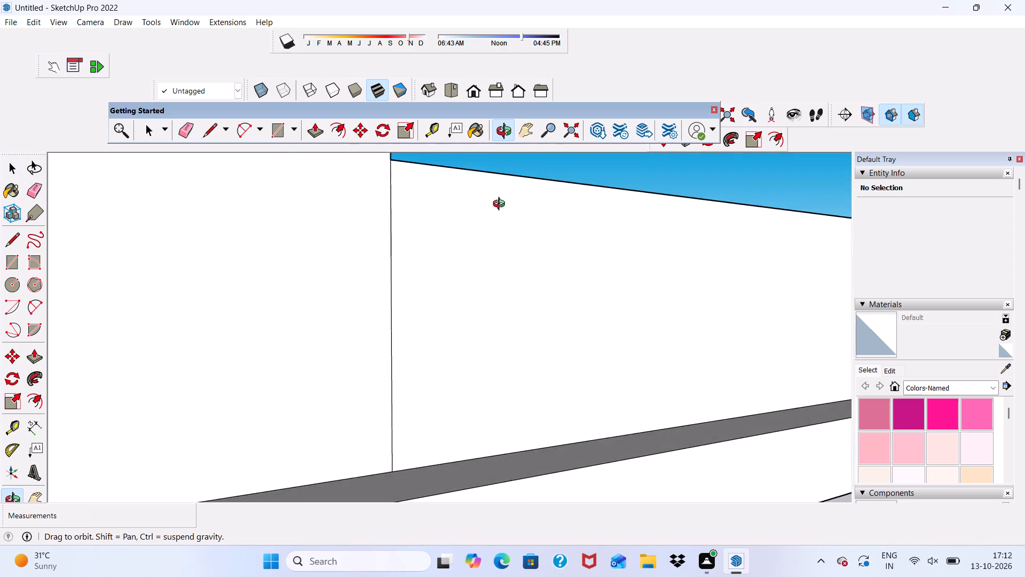
pyautogui.moveTo(501, 205); pyautogui.dragTo(181, 336, button='middle')
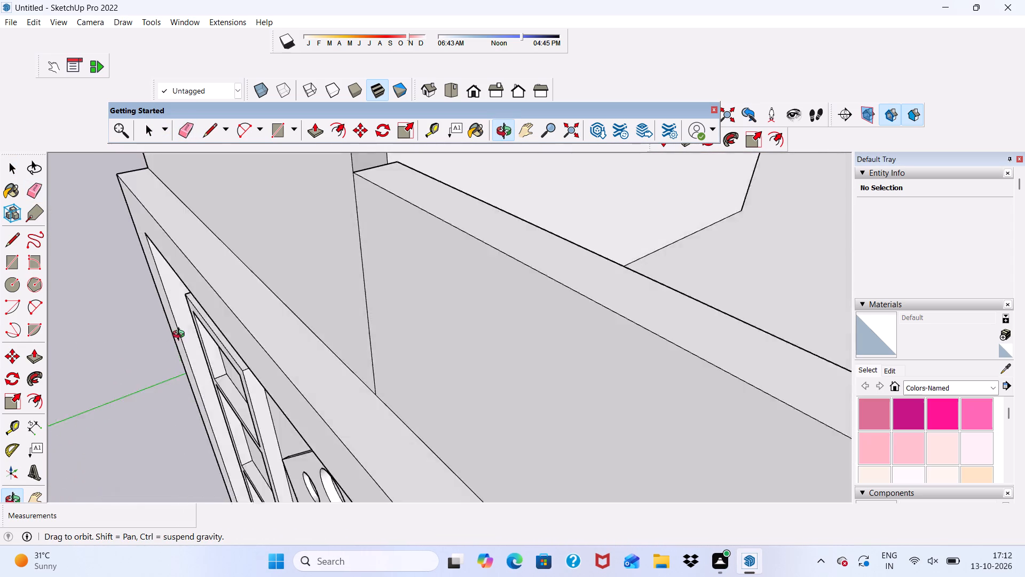
pyautogui.moveTo(181, 336); pyautogui.dragTo(184, 323, button='middle')
pyautogui.scroll(1, 285, 282)
pyautogui.scroll(-5, 298, 278)
pyautogui.moveTo(443, 268); pyautogui.dragTo(279, 283, button='middle')
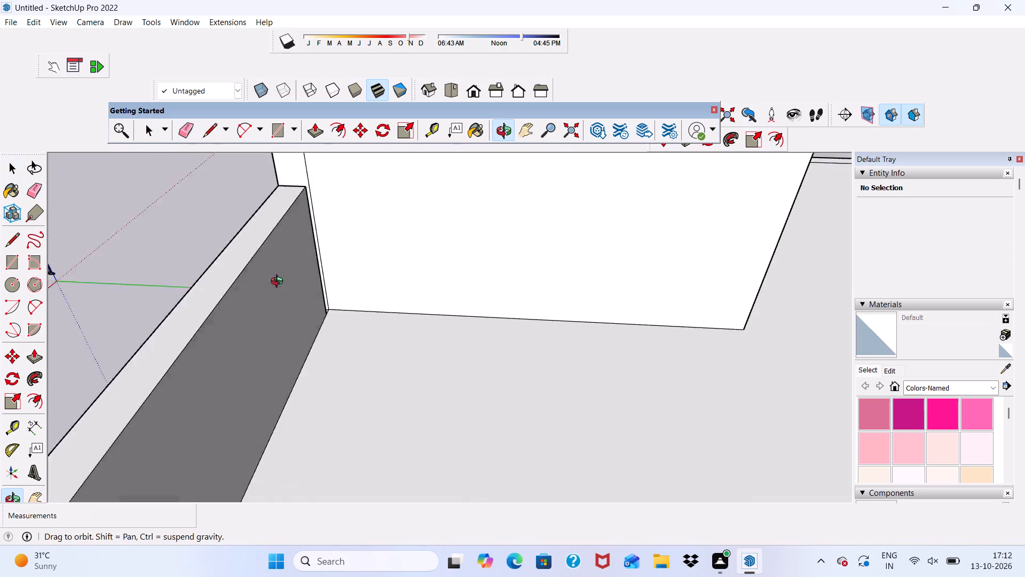
pyautogui.moveTo(279, 283); pyautogui.dragTo(314, 239, button='middle')
pyautogui.scroll(11, 318, 221)
pyautogui.scroll(-7, 326, 197)
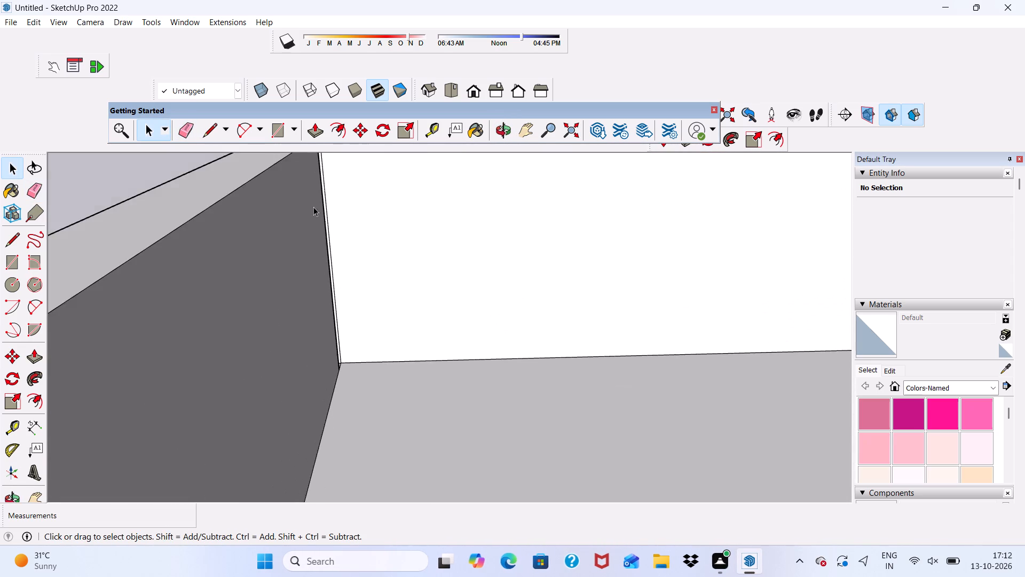
pyautogui.scroll(-5, 313, 207)
pyautogui.click(286, 259)
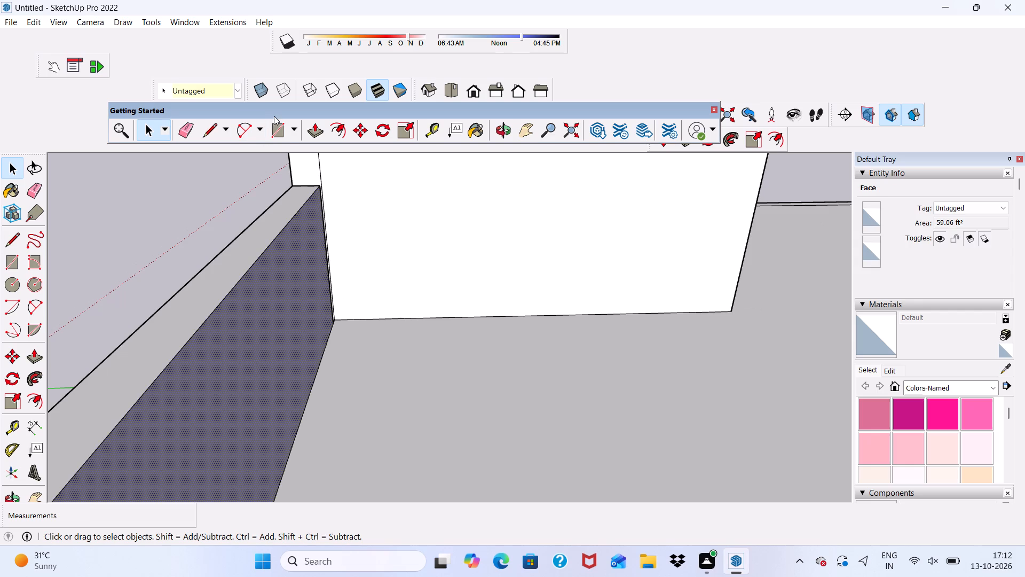
pyautogui.click(316, 128)
pyautogui.click(285, 248)
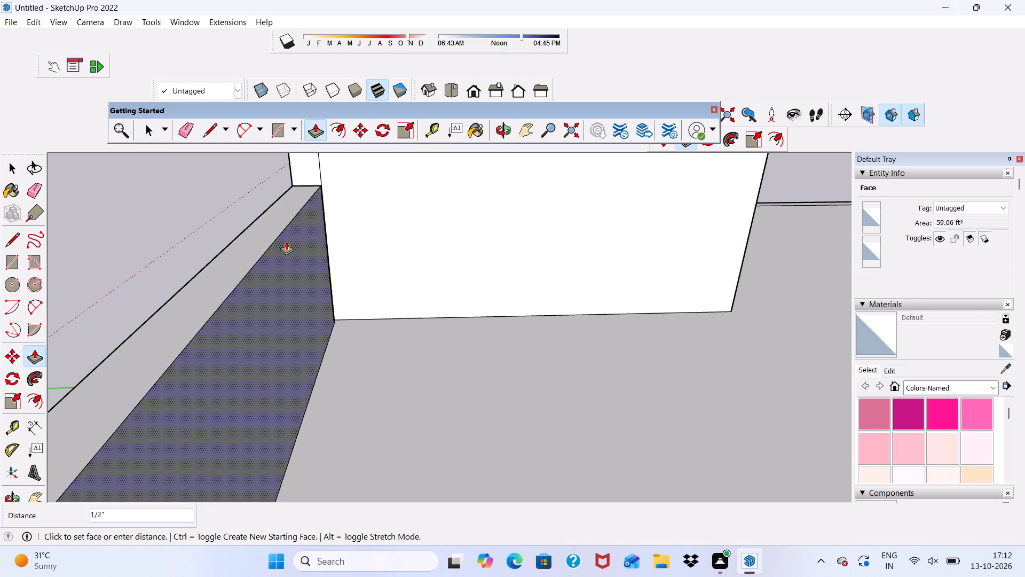
pyautogui.click(286, 241)
pyautogui.scroll(-5, 323, 262)
pyautogui.moveTo(371, 287); pyautogui.dragTo(594, 241, button='middle')
pyautogui.press('space')
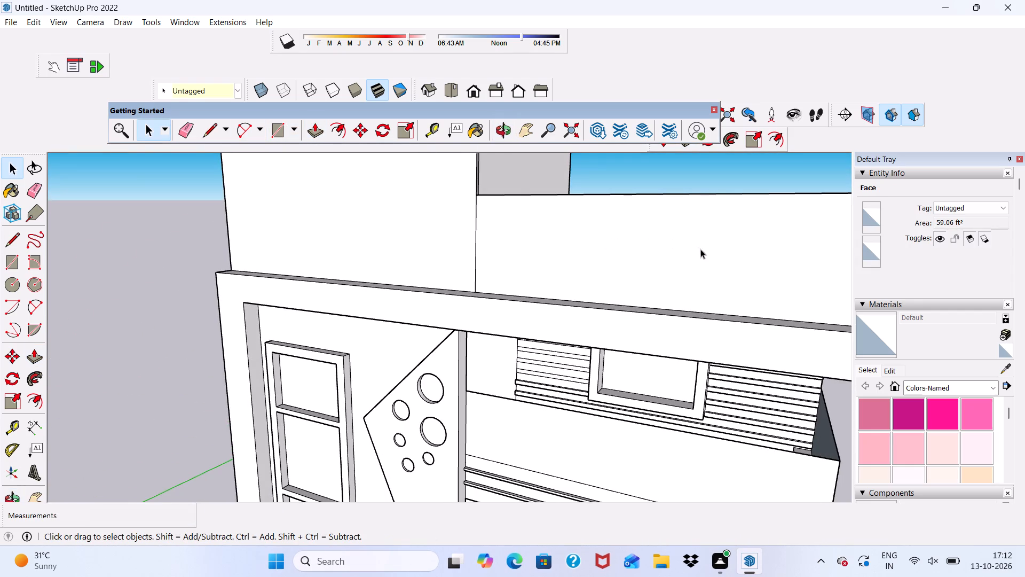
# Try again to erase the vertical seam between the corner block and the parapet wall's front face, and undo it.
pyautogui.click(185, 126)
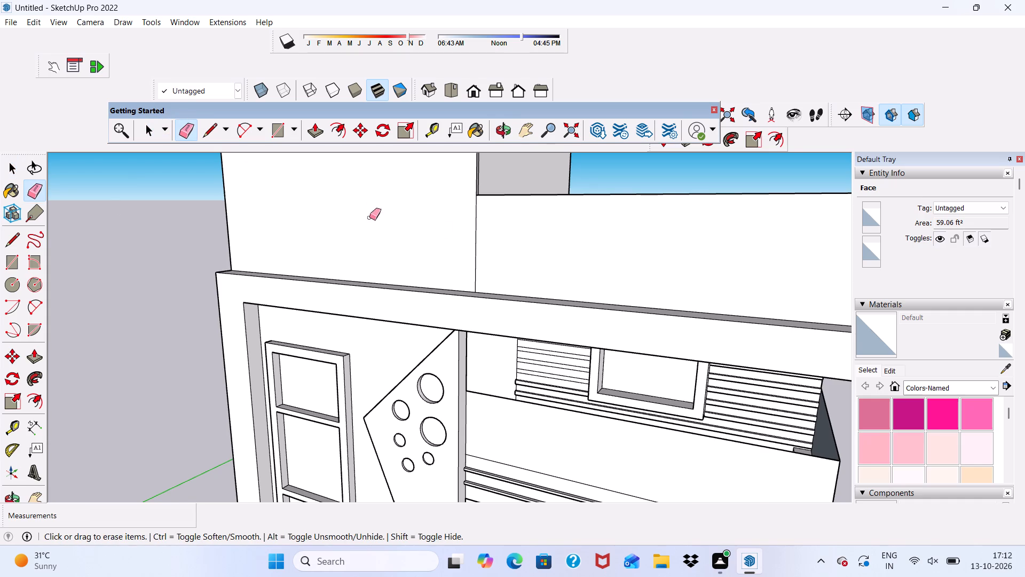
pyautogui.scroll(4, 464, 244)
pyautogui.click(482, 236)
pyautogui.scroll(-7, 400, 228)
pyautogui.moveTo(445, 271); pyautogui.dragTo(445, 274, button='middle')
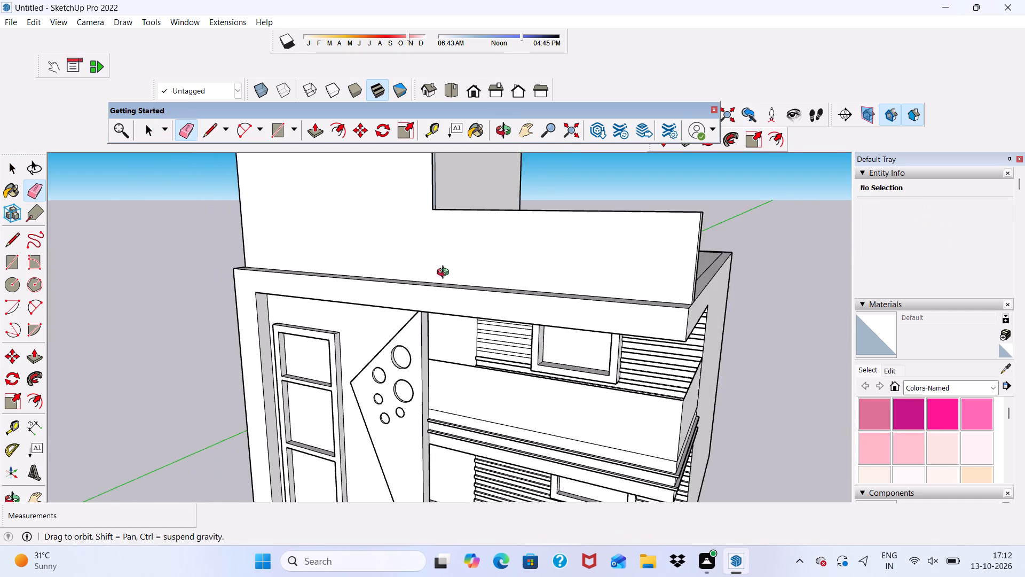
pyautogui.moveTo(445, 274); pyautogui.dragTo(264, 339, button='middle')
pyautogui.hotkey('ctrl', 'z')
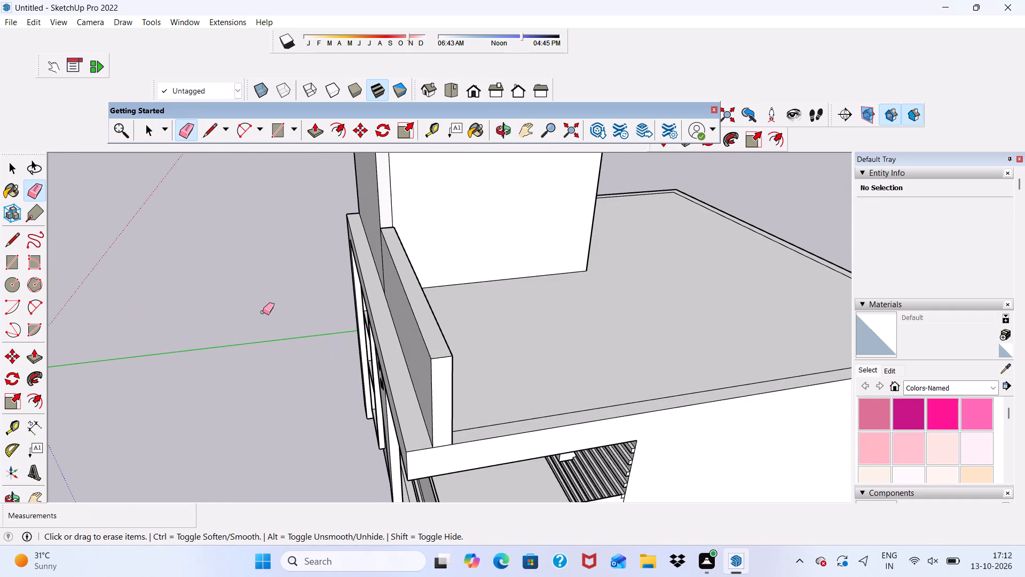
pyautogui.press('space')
# Draw a thin horizontal rectangle about 1 5/8" by 14' 13/16" across the upper part of the parapet wall's front face.
pyautogui.scroll(-1, 240, 293)
pyautogui.moveTo(240, 294); pyautogui.dragTo(451, 219, button='middle')
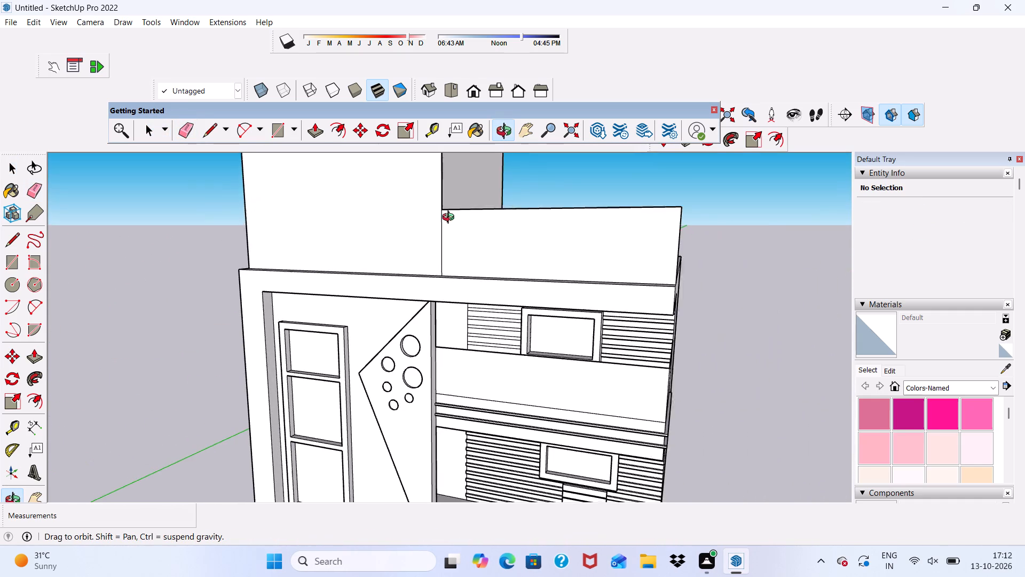
pyautogui.moveTo(451, 219); pyautogui.dragTo(458, 219, button='middle')
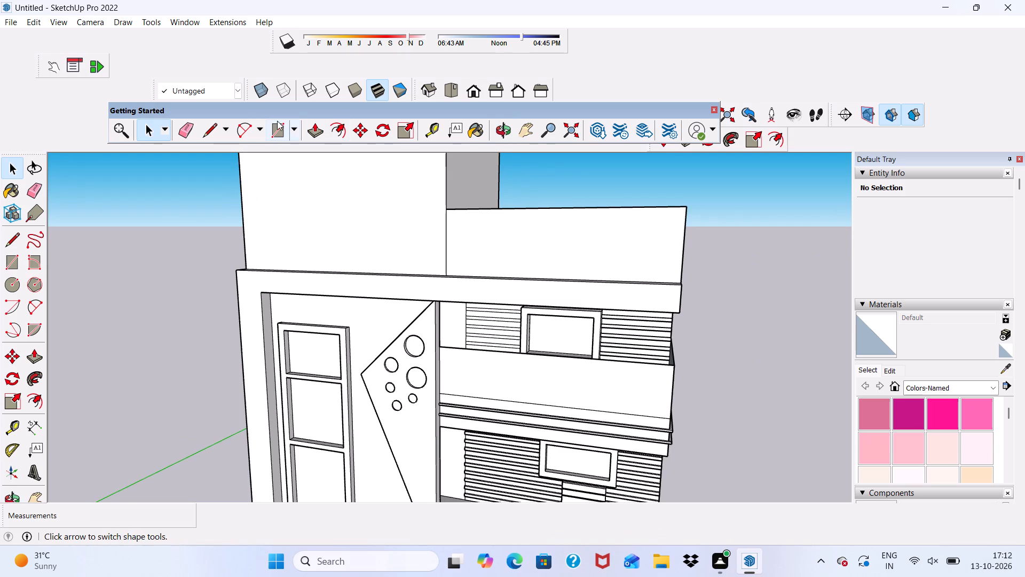
pyautogui.click(277, 131)
pyautogui.scroll(3, 444, 214)
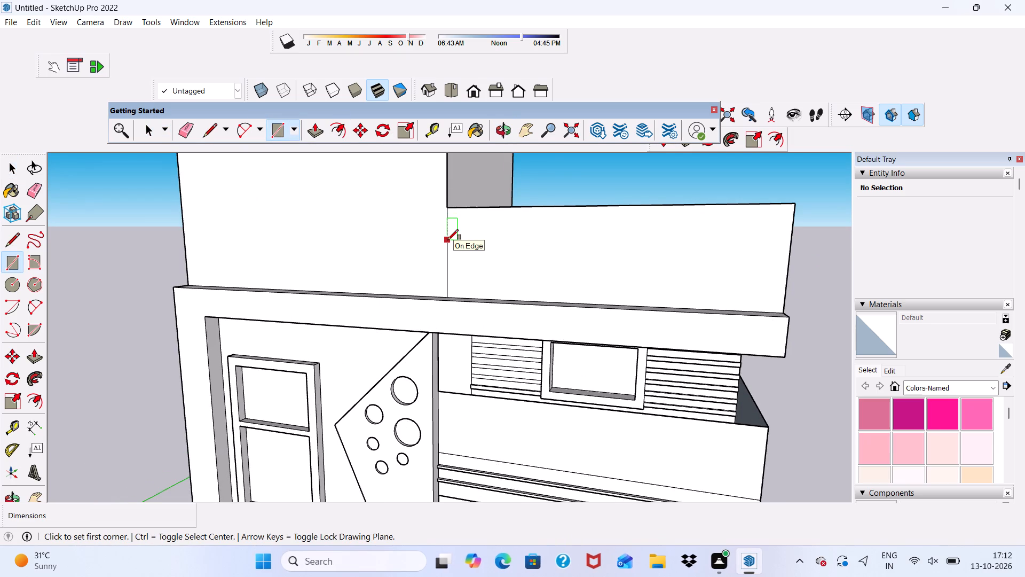
pyautogui.click(448, 240)
pyautogui.scroll(-6, 526, 249)
pyautogui.scroll(6, 728, 250)
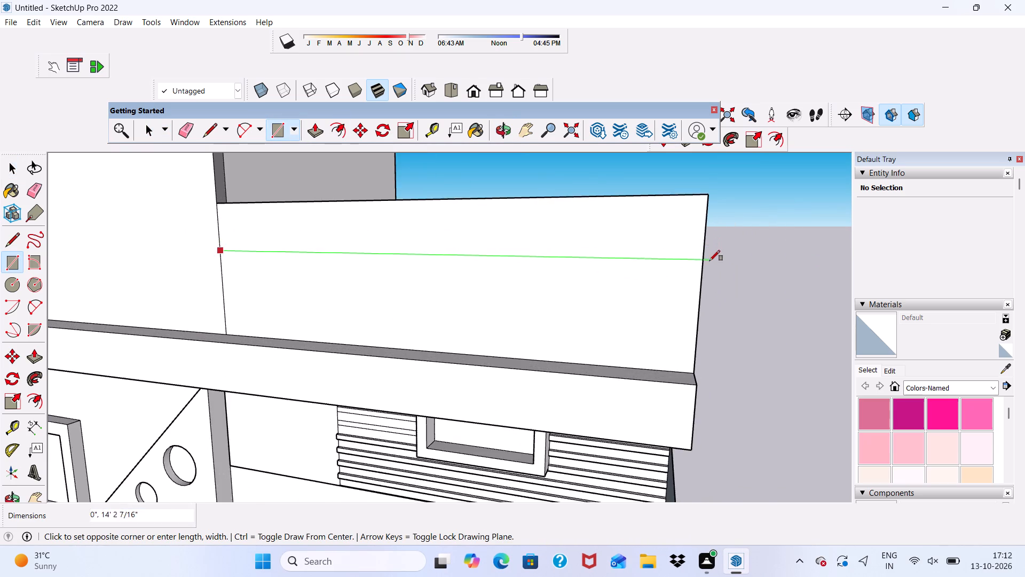
pyautogui.scroll(3, 708, 264)
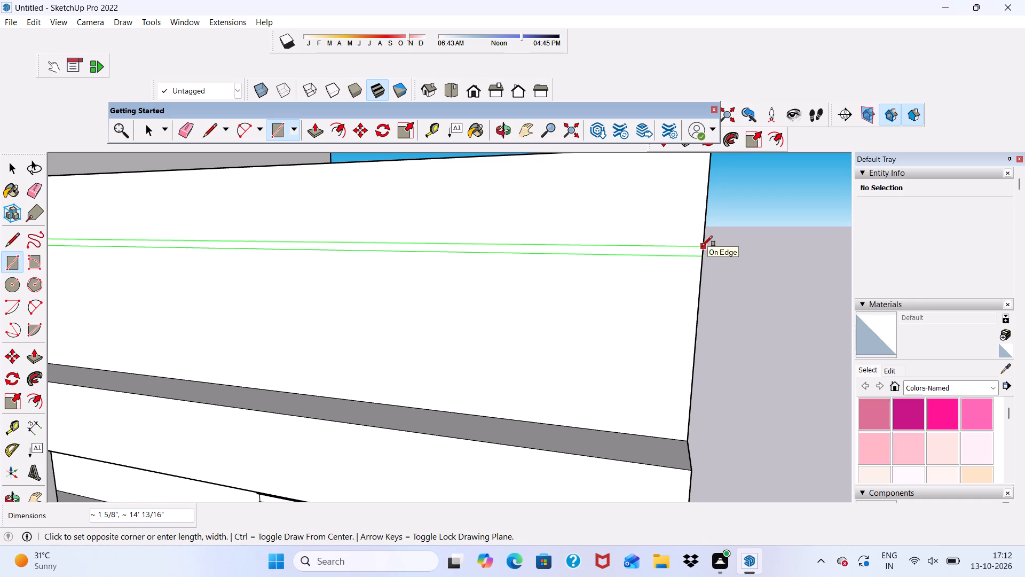
pyautogui.click(702, 246)
# Draw a second thin rectangle about 1 11/16" by 14' 13/16" across the parapet wall's front face, below the first strip.
pyautogui.scroll(-10, 640, 252)
pyautogui.scroll(5, 316, 279)
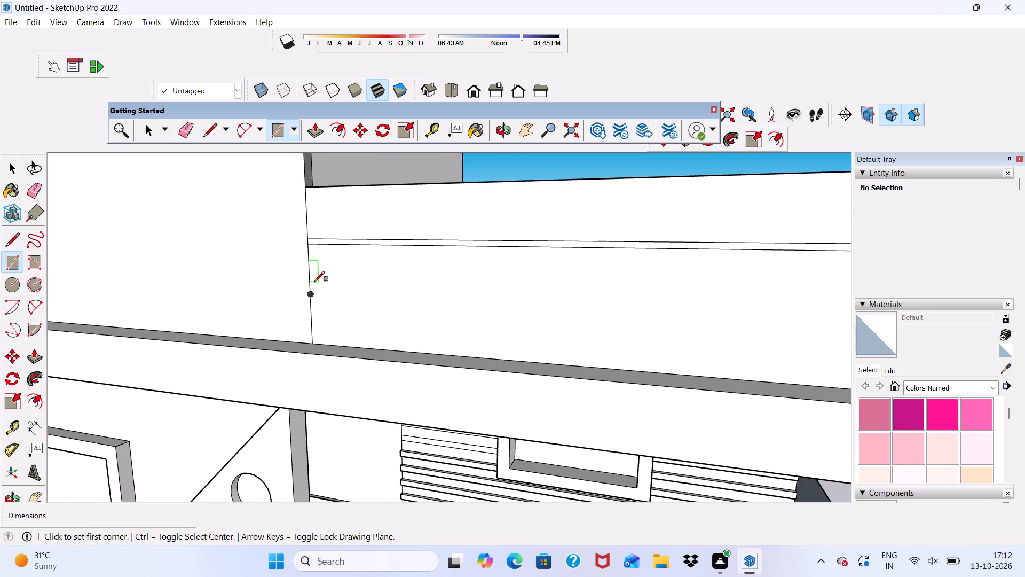
pyautogui.click(310, 293)
pyautogui.scroll(-7, 382, 264)
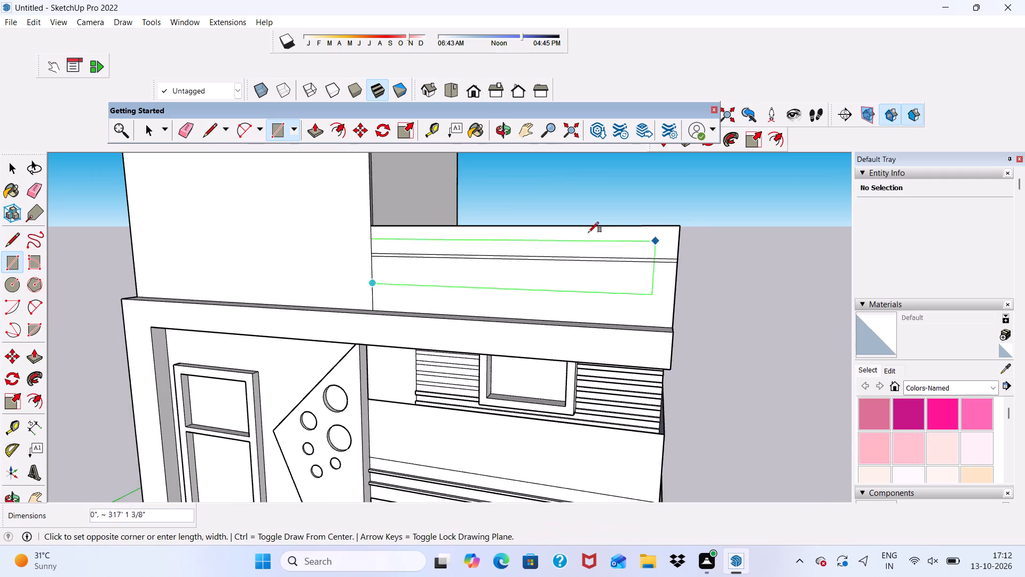
pyautogui.scroll(-4, 588, 232)
pyautogui.scroll(6, 478, 315)
pyautogui.scroll(4, 585, 259)
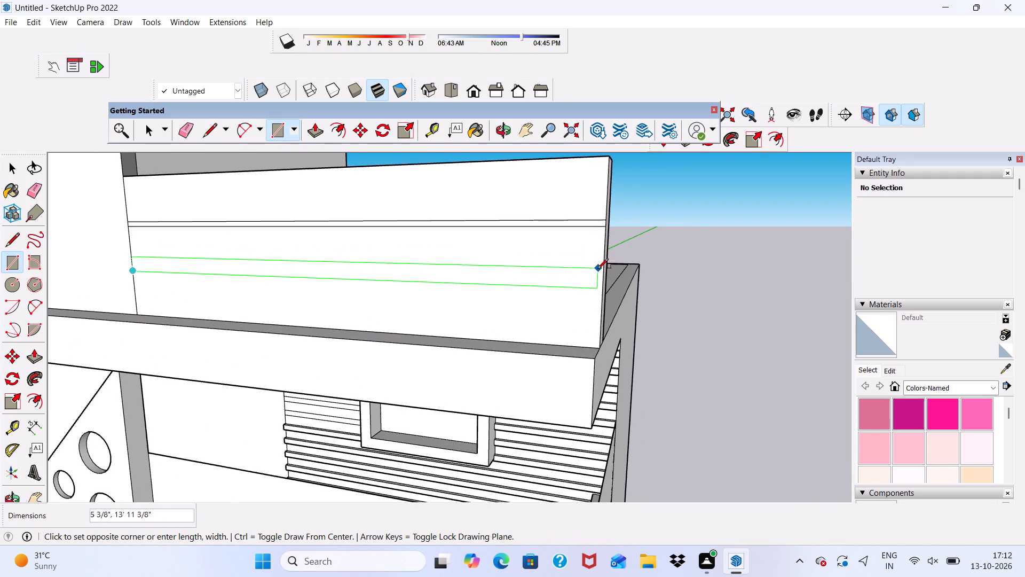
pyautogui.scroll(5, 605, 279)
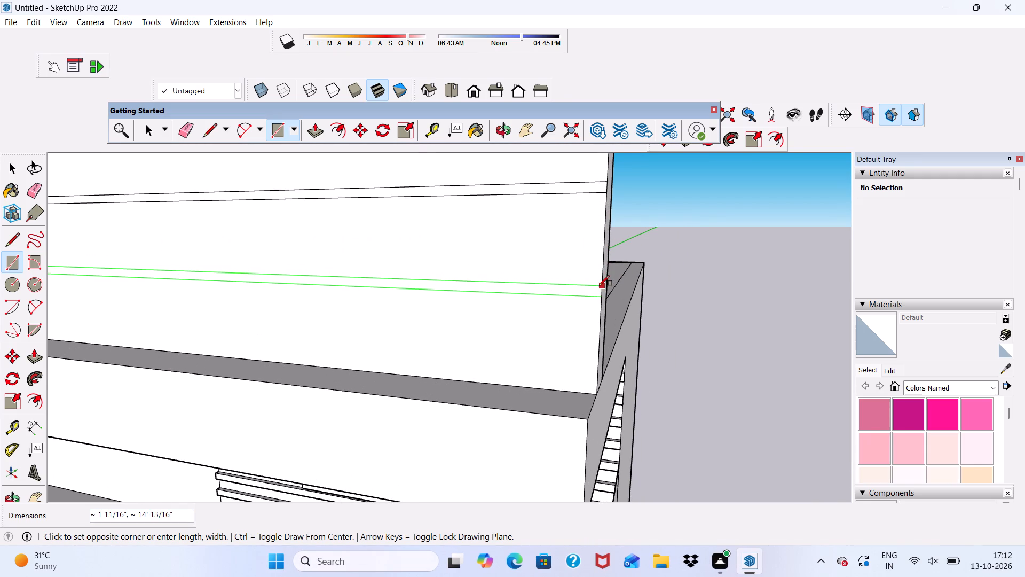
pyautogui.click(599, 286)
pyautogui.press('space')
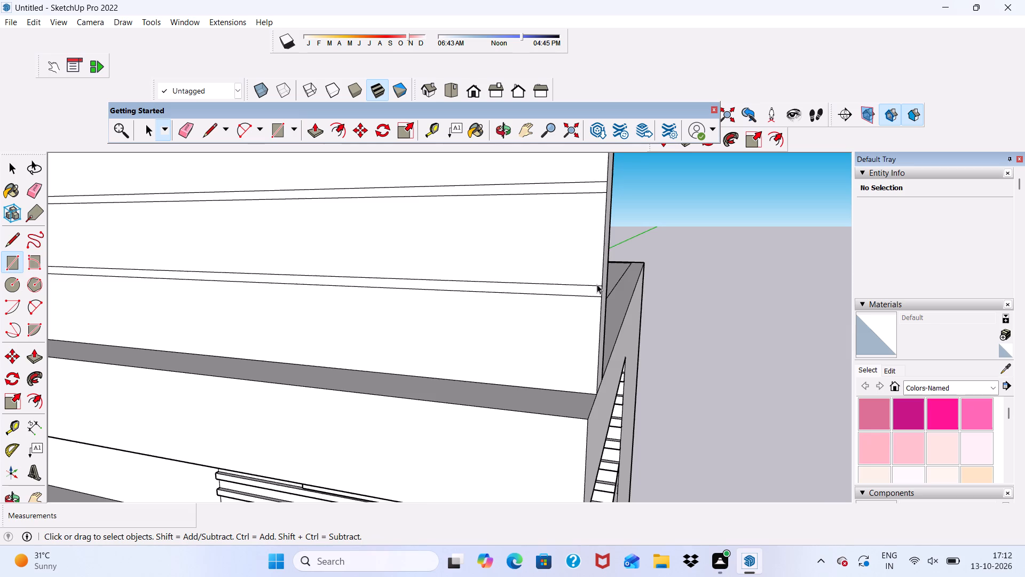
# Extrude the upper strip on the parapet wall's front face outward 1" with Push/Pull.
pyautogui.scroll(-4, 467, 286)
pyautogui.scroll(-6, 187, 258)
pyautogui.scroll(3, 140, 249)
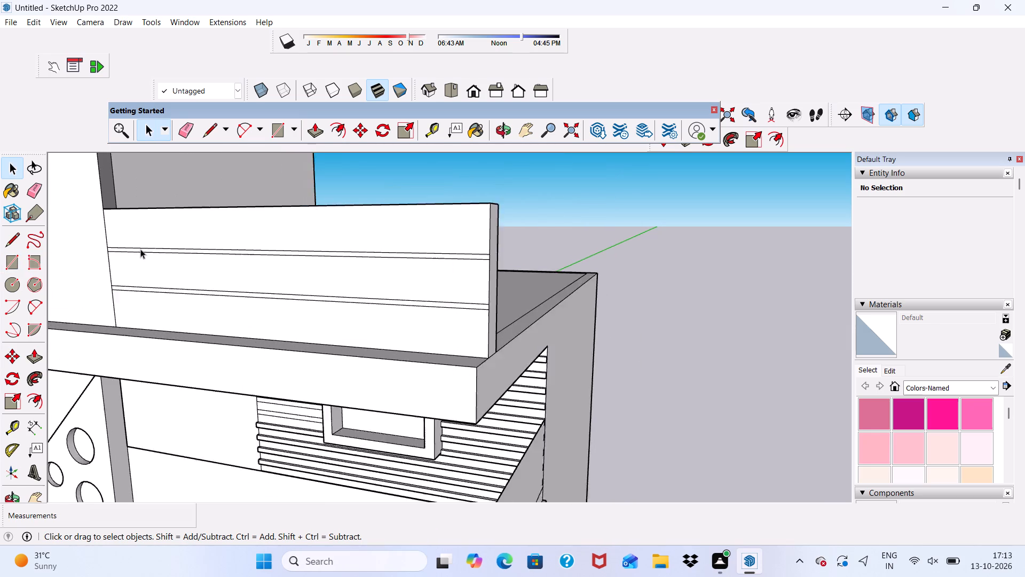
pyautogui.scroll(10, 140, 249)
pyautogui.click(134, 254)
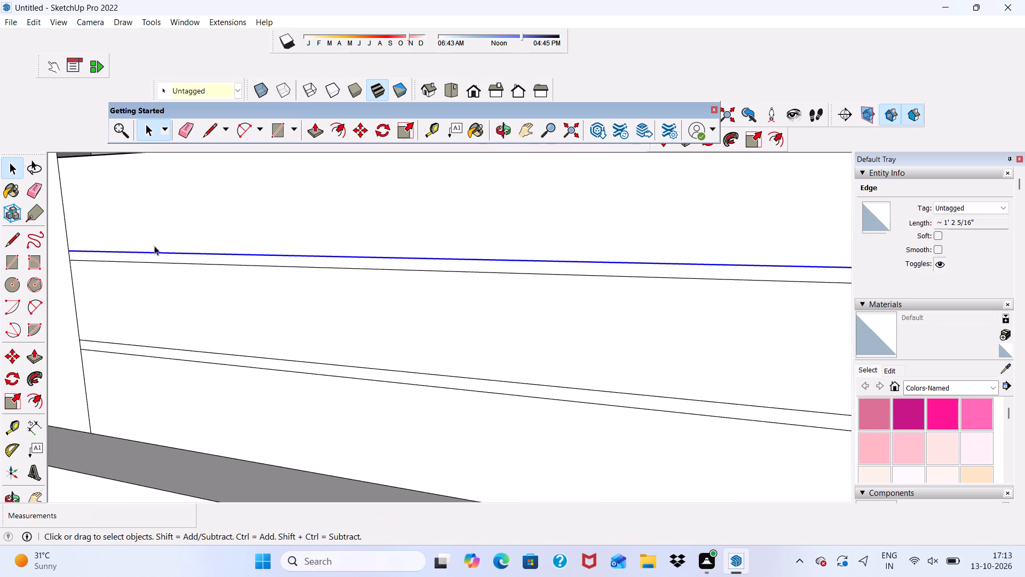
pyautogui.scroll(4, 174, 253)
pyautogui.click(167, 264)
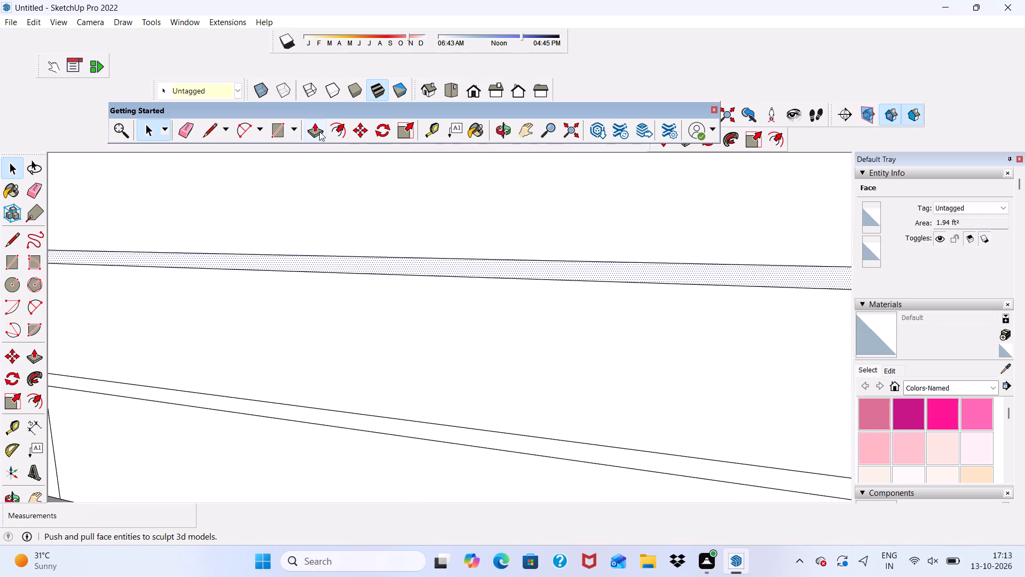
pyautogui.click(319, 126)
pyautogui.click(287, 259)
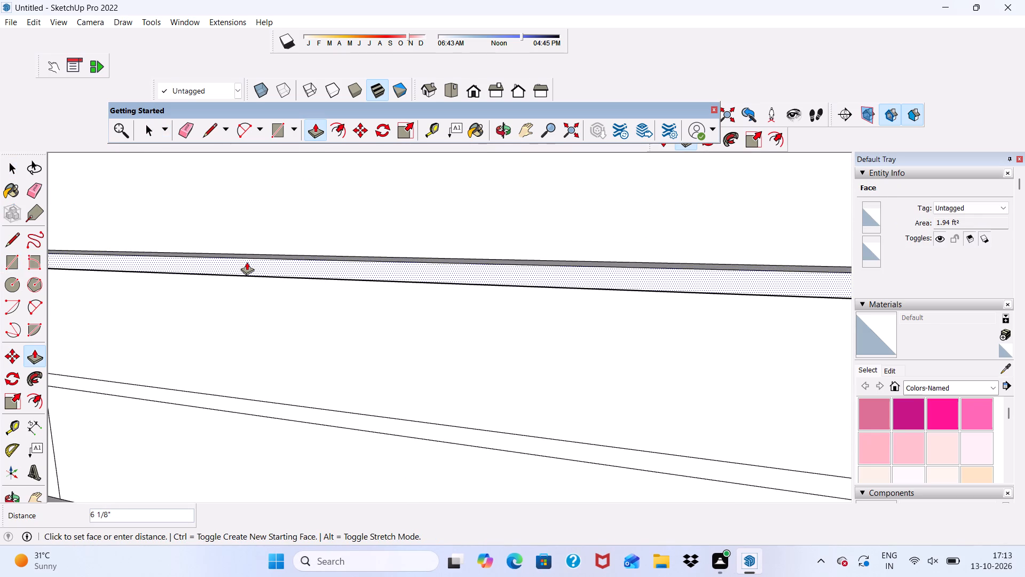
pyautogui.press('1')
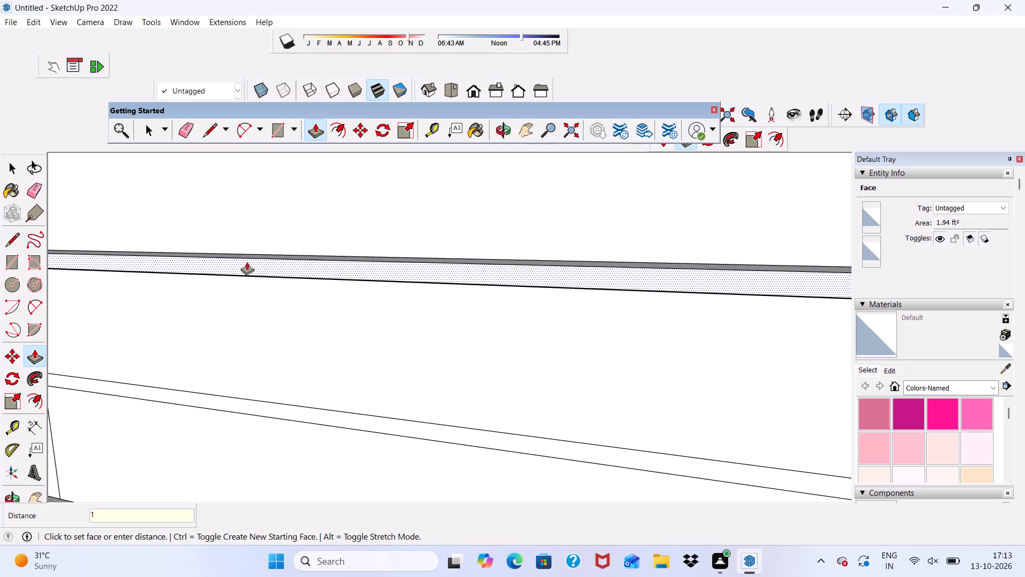
pyautogui.hotkey('shift', '"')
pyautogui.press('Return')
# Extrude the lower strip on the parapet wall's front face outward 1" with Push/Pull.
pyautogui.scroll(-3, 257, 282)
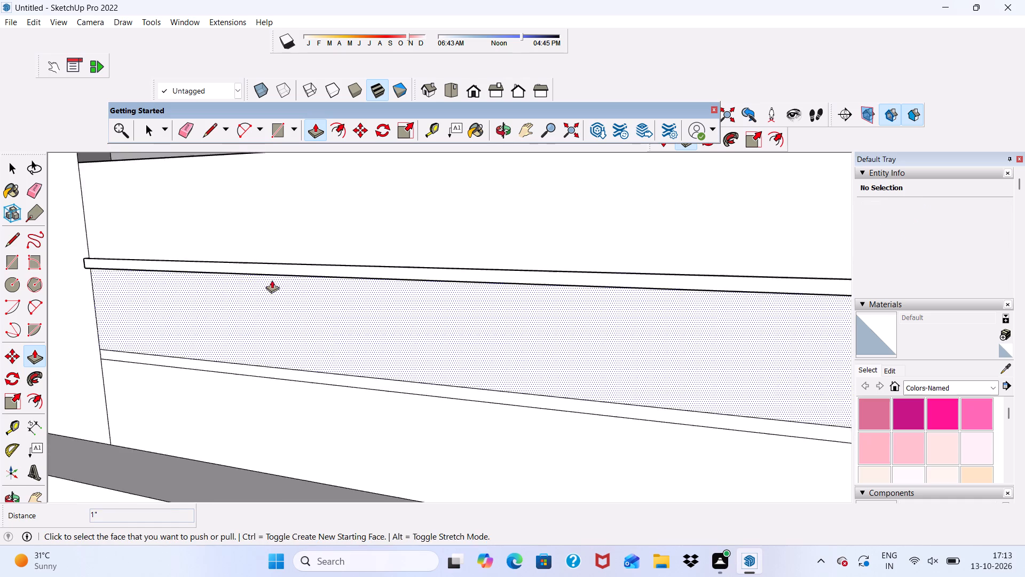
pyautogui.scroll(-3, 272, 280)
pyautogui.moveTo(281, 276); pyautogui.dragTo(269, 324, button='middle')
pyautogui.scroll(7, 238, 375)
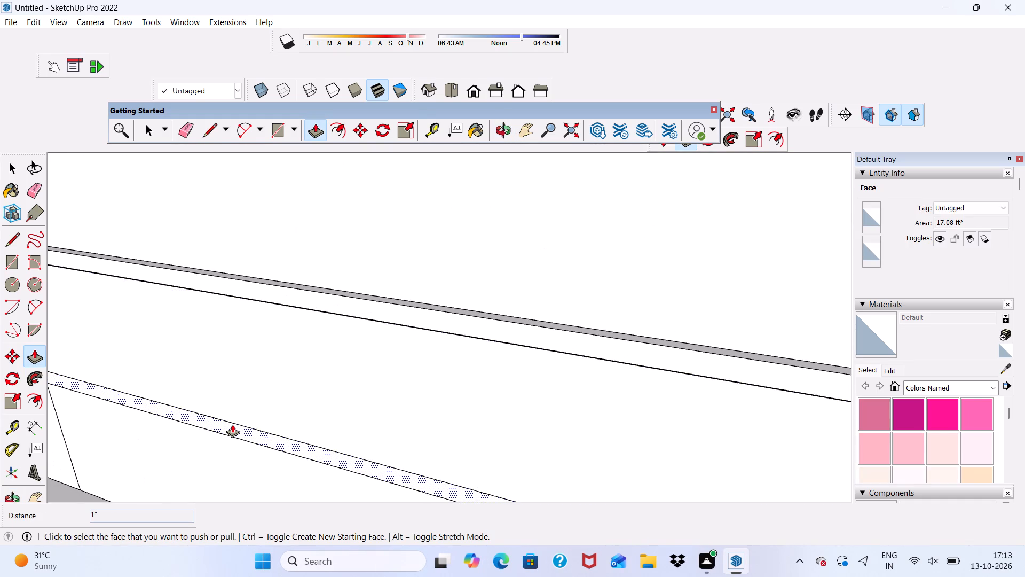
pyautogui.click(232, 424)
pyautogui.press('1')
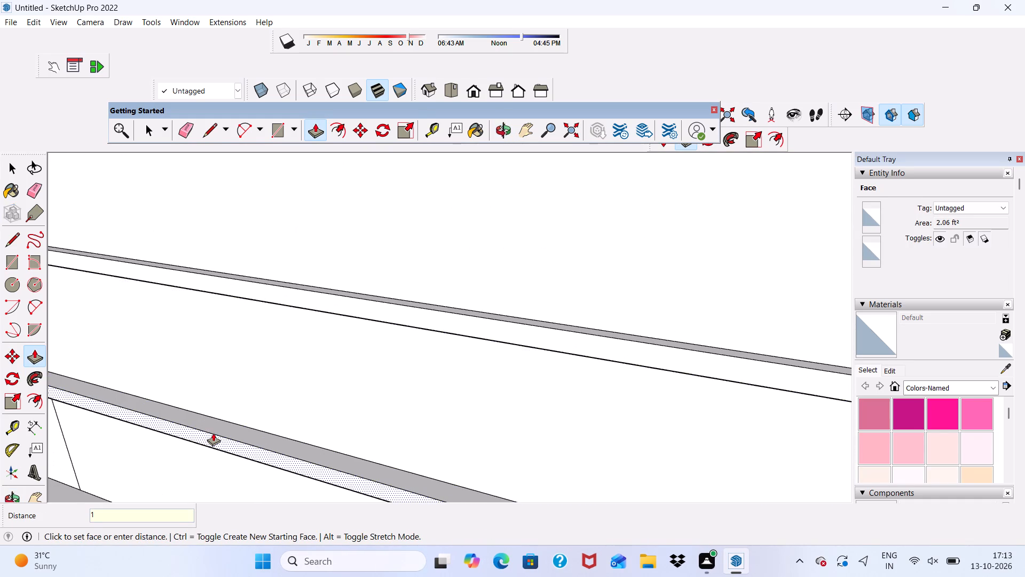
pyautogui.hotkey('shift', '"')
pyautogui.press('Return')
pyautogui.press('space')
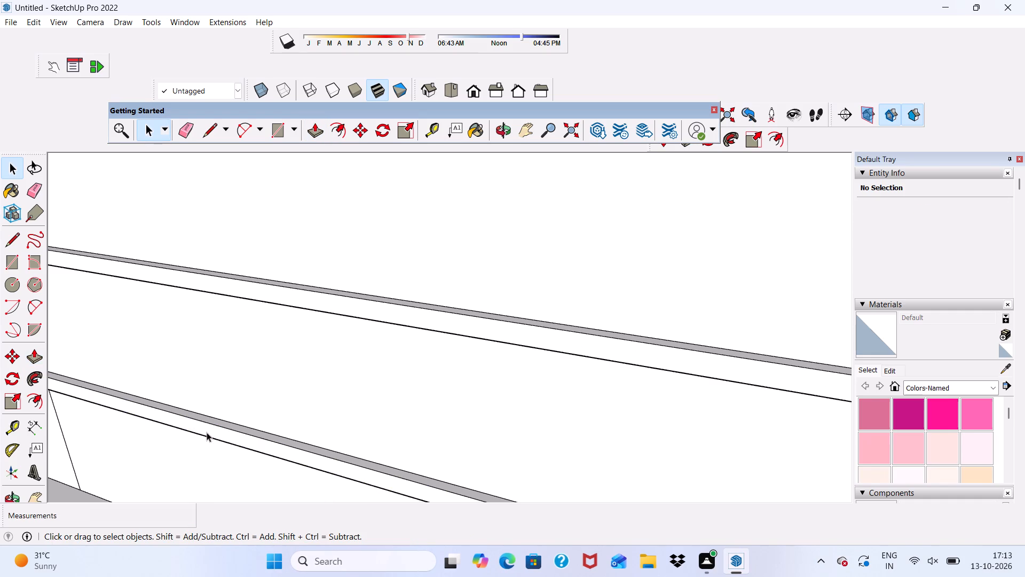
# Draw a 9" line across the narrow border along the roof's open side edge, some distance behind the front parapet.
pyautogui.scroll(-6, 207, 432)
pyautogui.scroll(-3, 290, 333)
pyautogui.scroll(-4, 307, 383)
pyautogui.moveTo(334, 378); pyautogui.dragTo(448, 263, button='middle')
pyautogui.scroll(2, 461, 261)
pyautogui.scroll(-10, 349, 257)
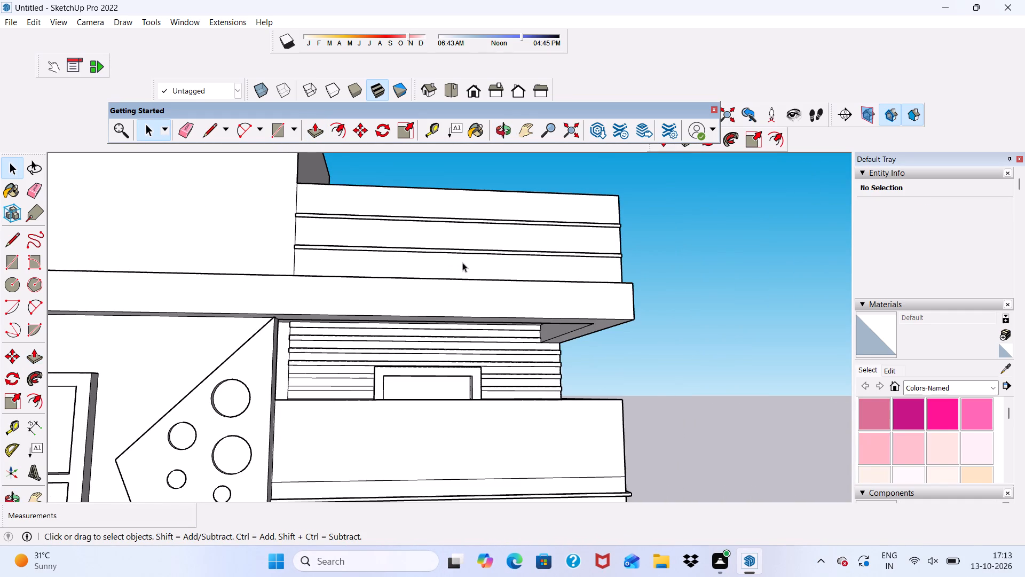
pyautogui.scroll(5, 525, 239)
pyautogui.scroll(-5, 522, 239)
pyautogui.moveTo(522, 239); pyautogui.dragTo(204, 329, button='middle')
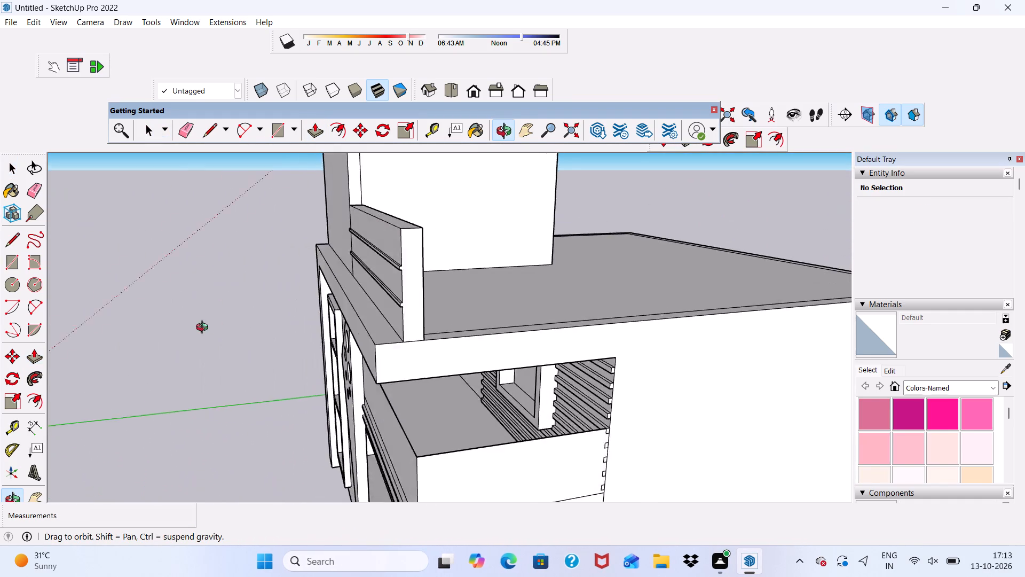
pyautogui.moveTo(204, 329); pyautogui.dragTo(79, 362, button='middle')
pyautogui.scroll(6, 349, 327)
pyautogui.scroll(-1, 349, 327)
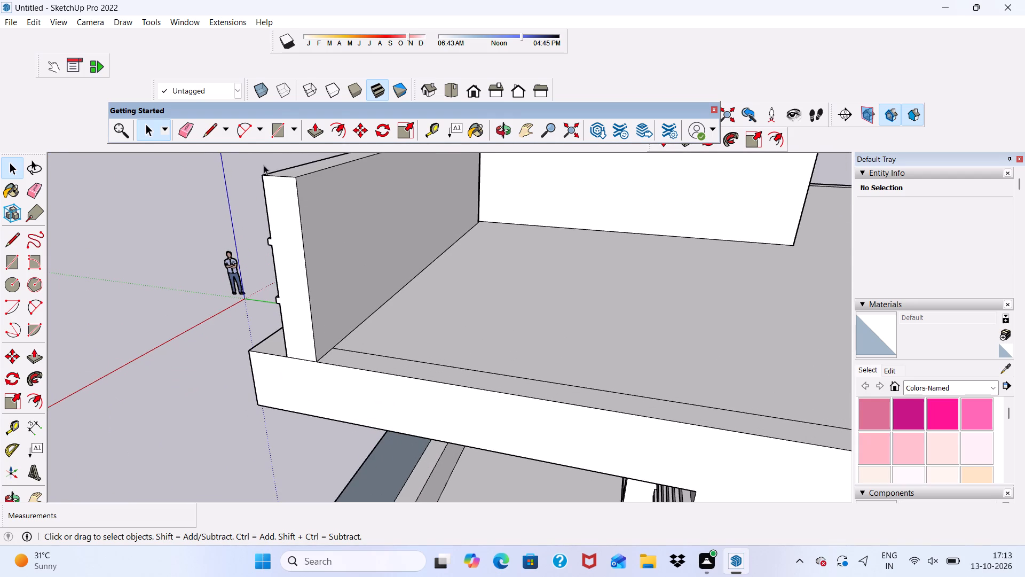
pyautogui.scroll(-4, 393, 188)
pyautogui.scroll(-3, 525, 248)
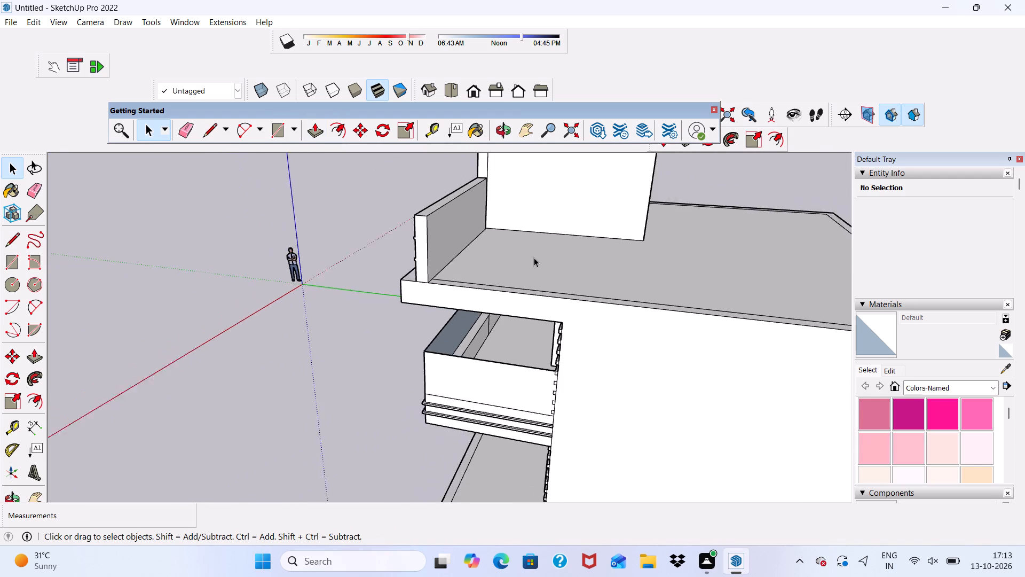
pyautogui.scroll(-2, 534, 258)
pyautogui.moveTo(542, 262); pyautogui.dragTo(562, 303, button='middle')
pyautogui.click(206, 132)
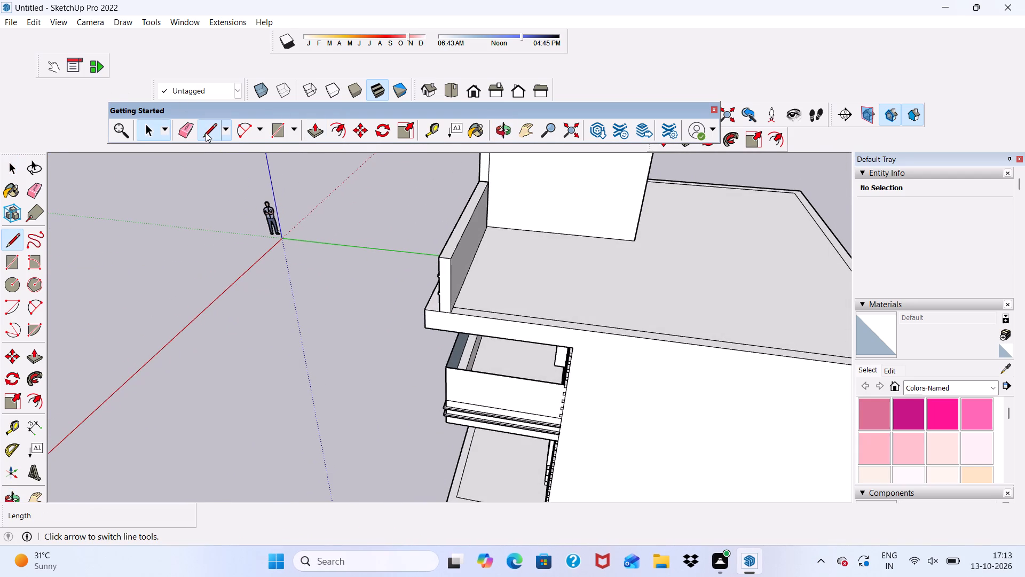
pyautogui.scroll(8, 667, 333)
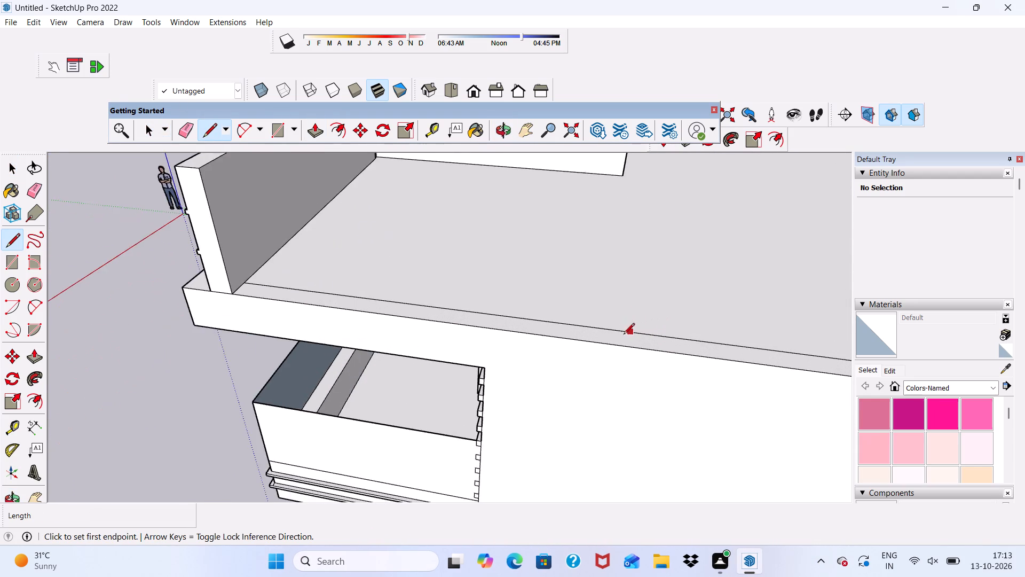
pyautogui.scroll(4, 606, 345)
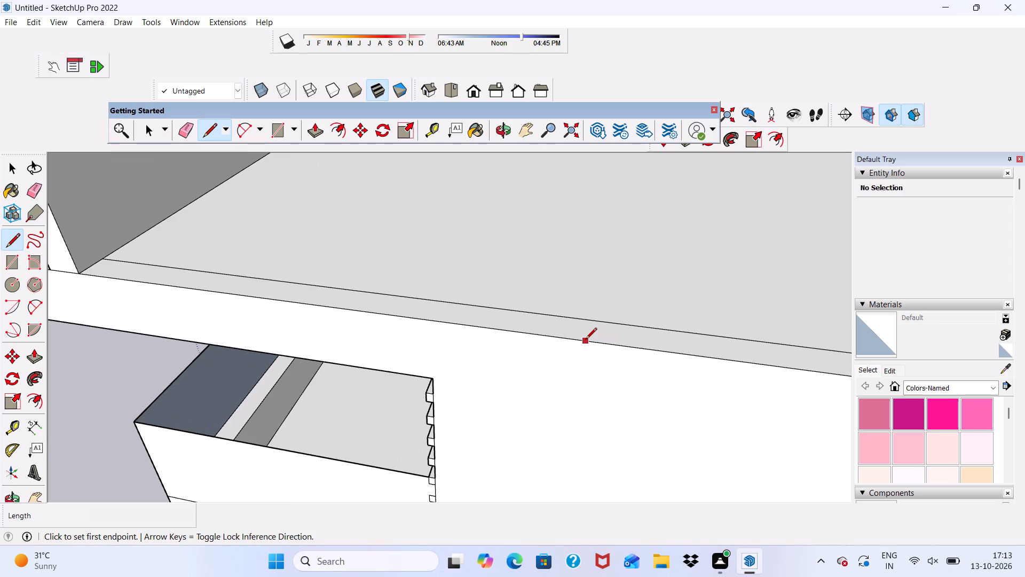
pyautogui.click(586, 340)
pyautogui.click(589, 322)
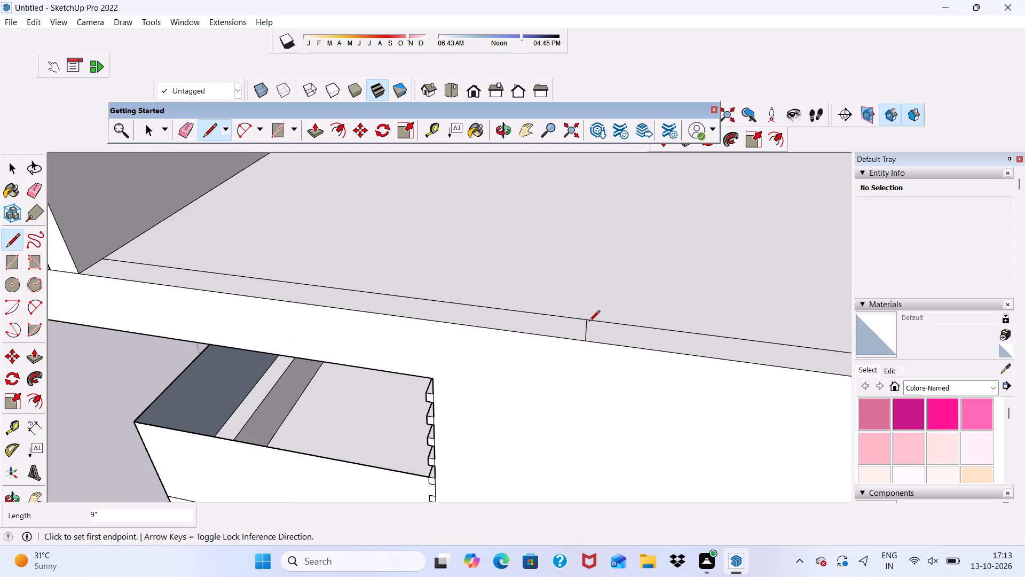
pyautogui.press('space')
# Extrude the front section of the roof's side border upward 10' with Push/Pull, matching the corner block's top.
pyautogui.click(542, 325)
pyautogui.scroll(-5, 541, 327)
pyautogui.moveTo(567, 351); pyautogui.dragTo(524, 308, button='middle')
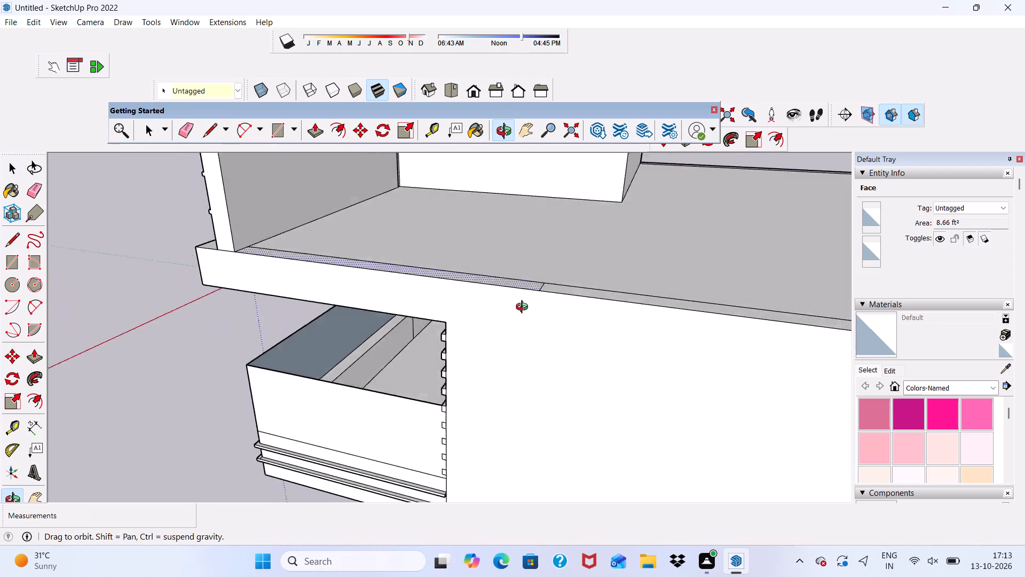
pyautogui.moveTo(524, 308); pyautogui.dragTo(434, 371, button='middle')
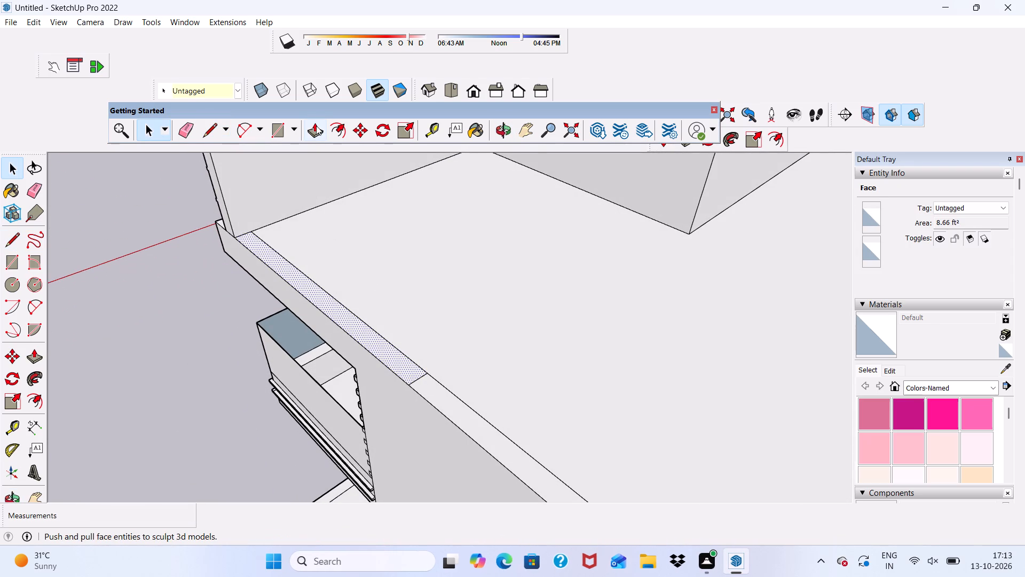
pyautogui.click(316, 126)
pyautogui.scroll(3, 327, 266)
pyautogui.click(321, 303)
pyautogui.scroll(-6, 302, 218)
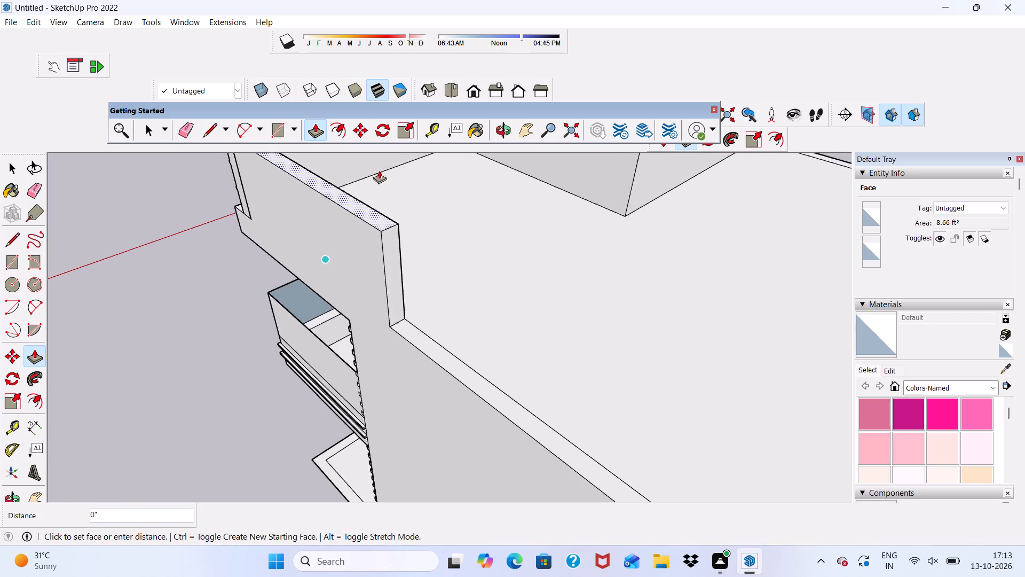
pyautogui.scroll(-1, 379, 170)
pyautogui.moveTo(380, 171); pyautogui.dragTo(580, 190, button='middle')
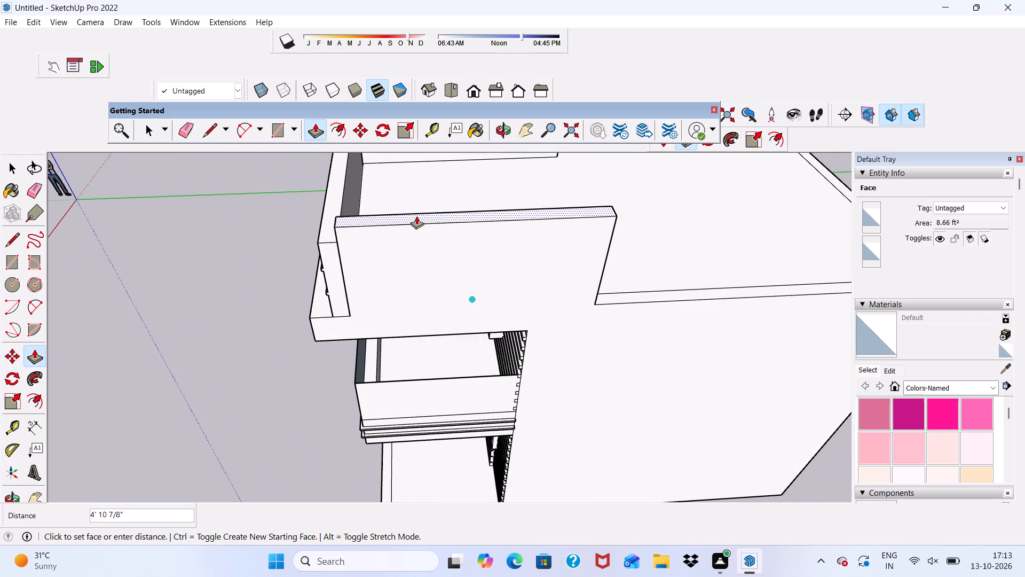
pyautogui.scroll(-2, 402, 178)
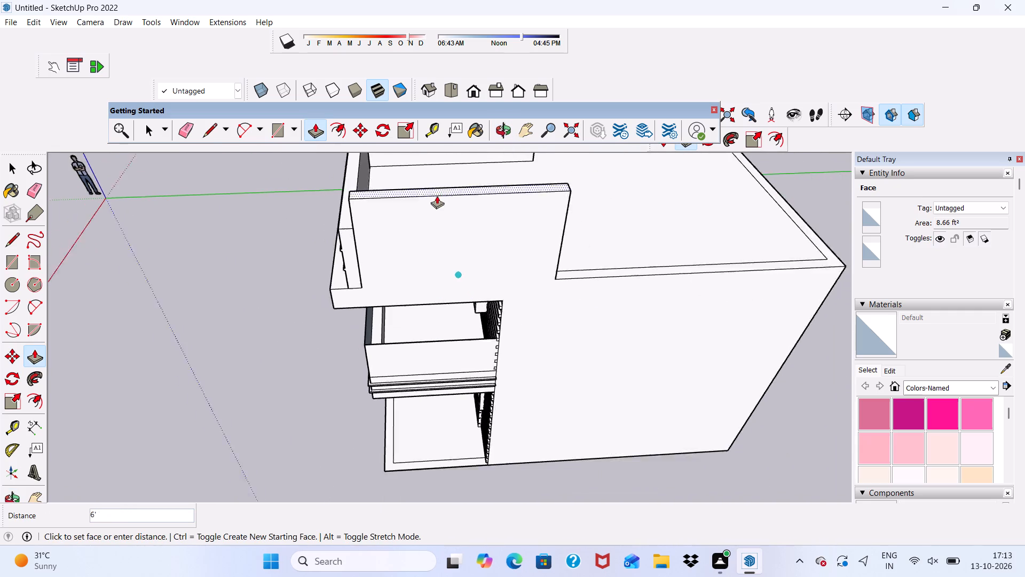
pyautogui.scroll(-5, 437, 196)
pyautogui.moveTo(440, 184); pyautogui.dragTo(731, 174, button='middle')
pyautogui.scroll(-5, 428, 176)
pyautogui.moveTo(455, 178); pyautogui.dragTo(555, 176, button='middle')
pyautogui.scroll(6, 379, 147)
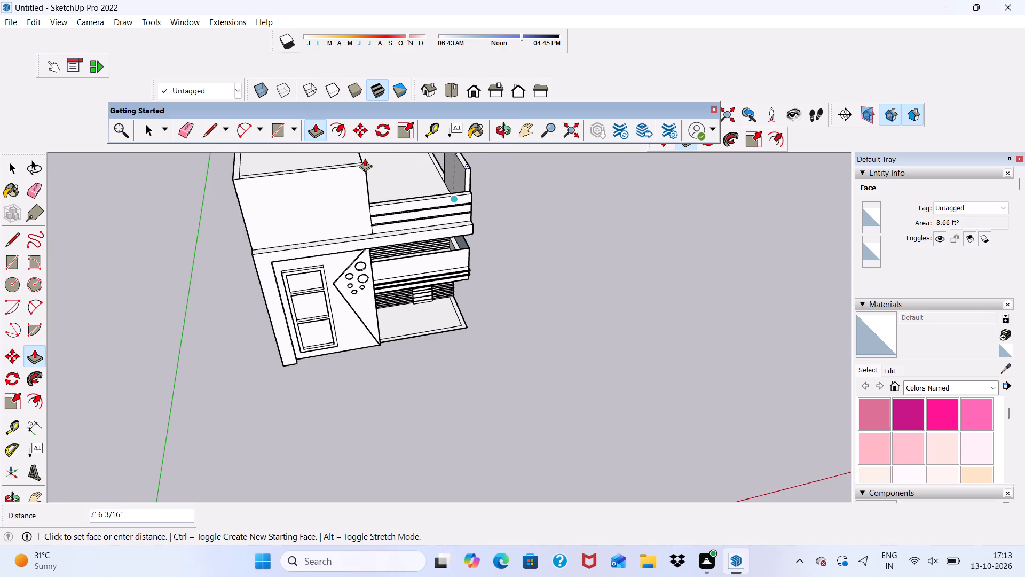
pyautogui.scroll(4, 365, 158)
pyautogui.scroll(-7, 353, 158)
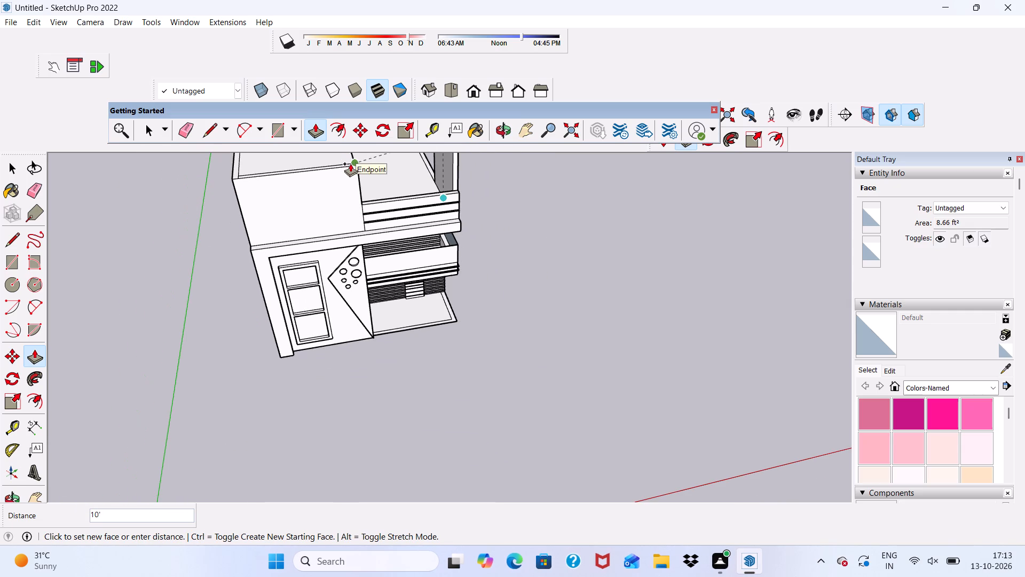
pyautogui.scroll(-5, 350, 163)
pyautogui.scroll(-4, 406, 153)
pyautogui.scroll(5, 376, 152)
pyautogui.scroll(-4, 376, 152)
pyautogui.scroll(5, 377, 156)
pyautogui.scroll(-2, 375, 154)
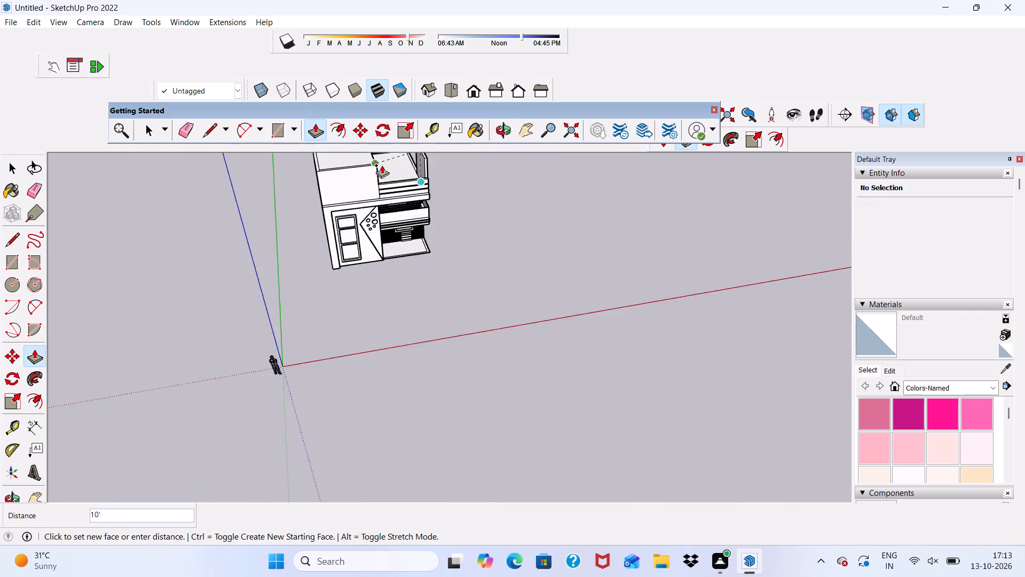
pyautogui.scroll(-12, 382, 165)
pyautogui.scroll(11, 437, 177)
pyautogui.scroll(-4, 370, 153)
pyautogui.scroll(4, 349, 154)
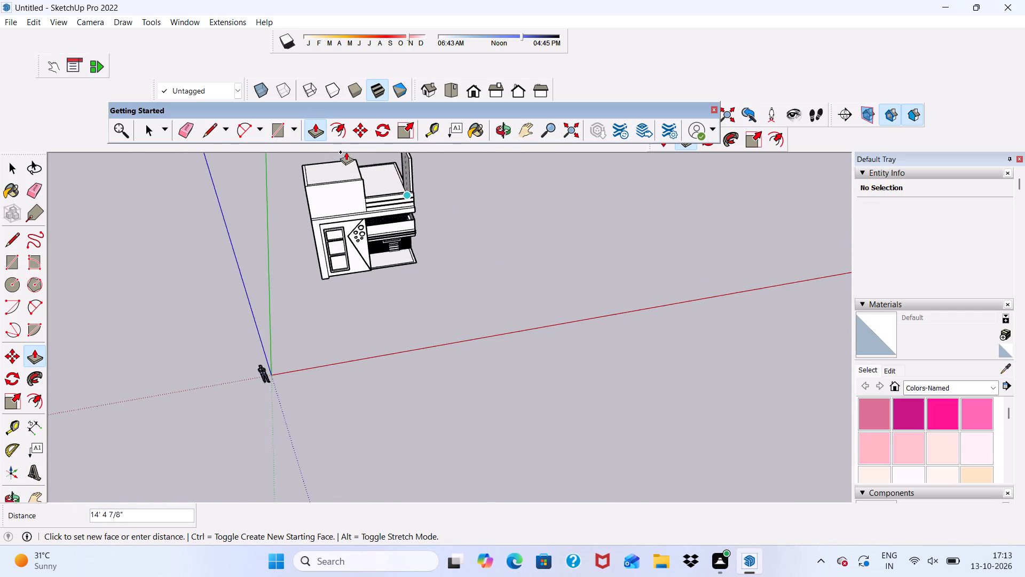
pyautogui.scroll(-3, 376, 163)
pyautogui.moveTo(354, 157); pyautogui.dragTo(302, 144, button='middle')
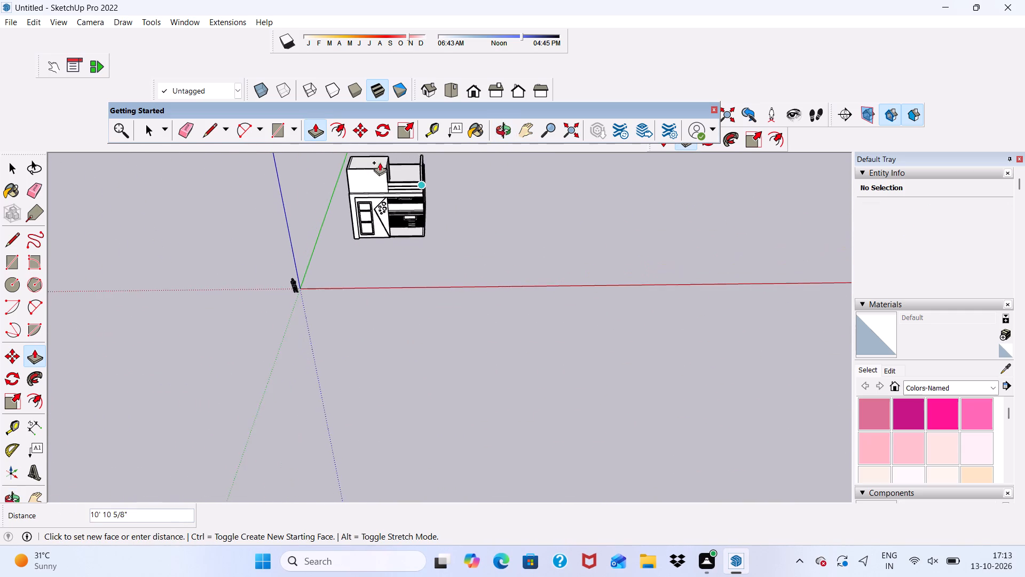
pyautogui.scroll(6, 386, 161)
pyautogui.scroll(1, 432, 159)
pyautogui.scroll(-5, 435, 174)
pyautogui.moveTo(446, 212); pyautogui.dragTo(423, 145, button='middle')
pyautogui.scroll(6, 423, 145)
pyautogui.scroll(10, 448, 181)
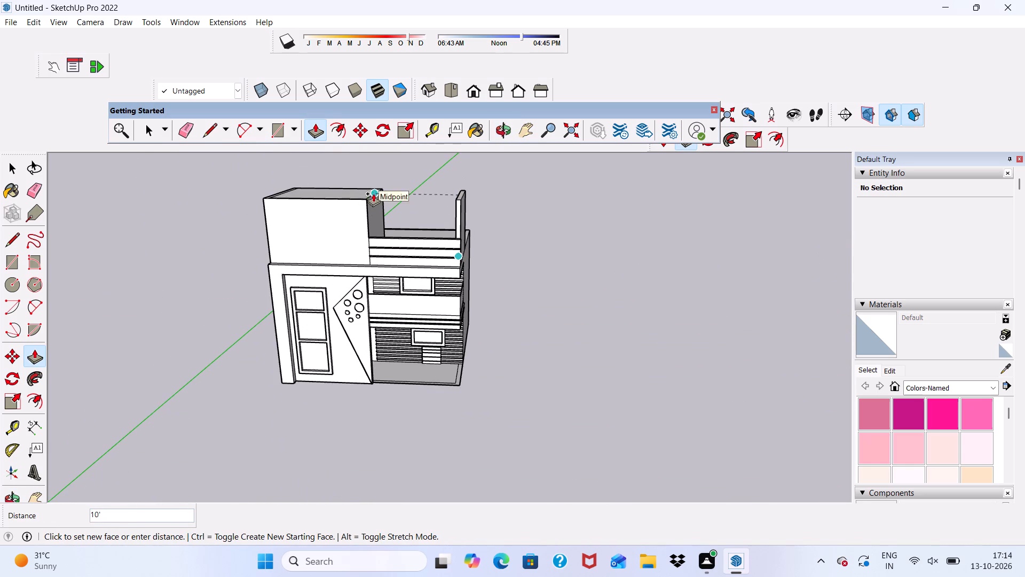
pyautogui.click(367, 194)
# Erase the vertical seam between the front parapet's end and the new side wall on the outer side face.
pyautogui.scroll(-3, 399, 198)
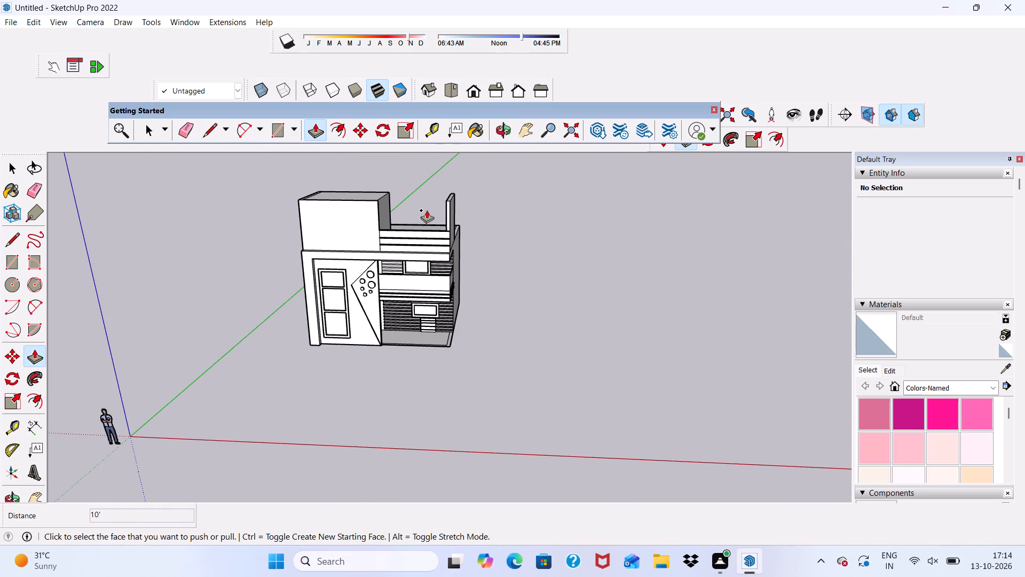
pyautogui.moveTo(427, 210); pyautogui.dragTo(550, 190, button='middle')
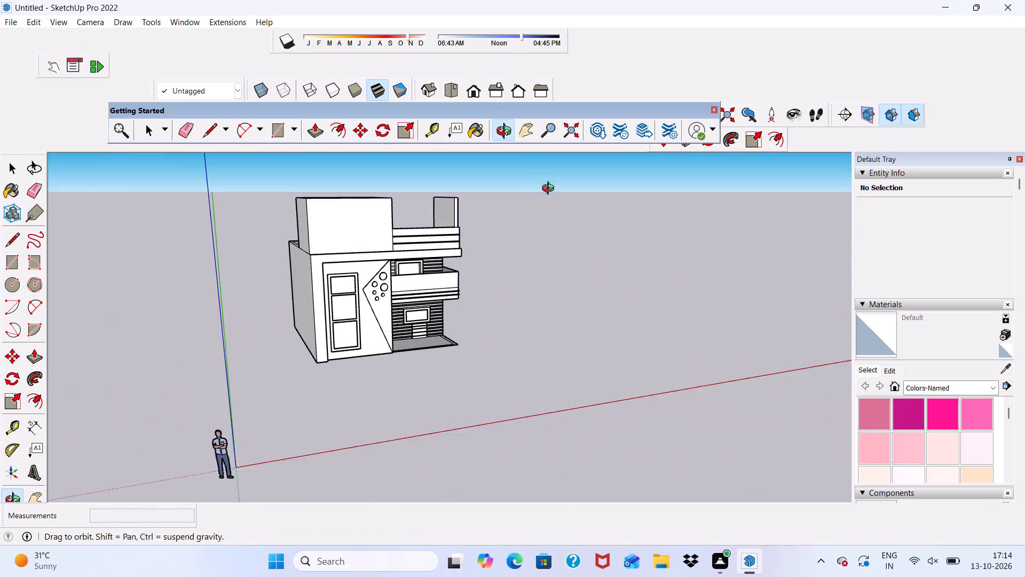
pyautogui.moveTo(550, 190); pyautogui.dragTo(572, 198, button='middle')
pyautogui.scroll(6, 464, 229)
pyautogui.moveTo(471, 229); pyautogui.dragTo(129, 231, button='middle')
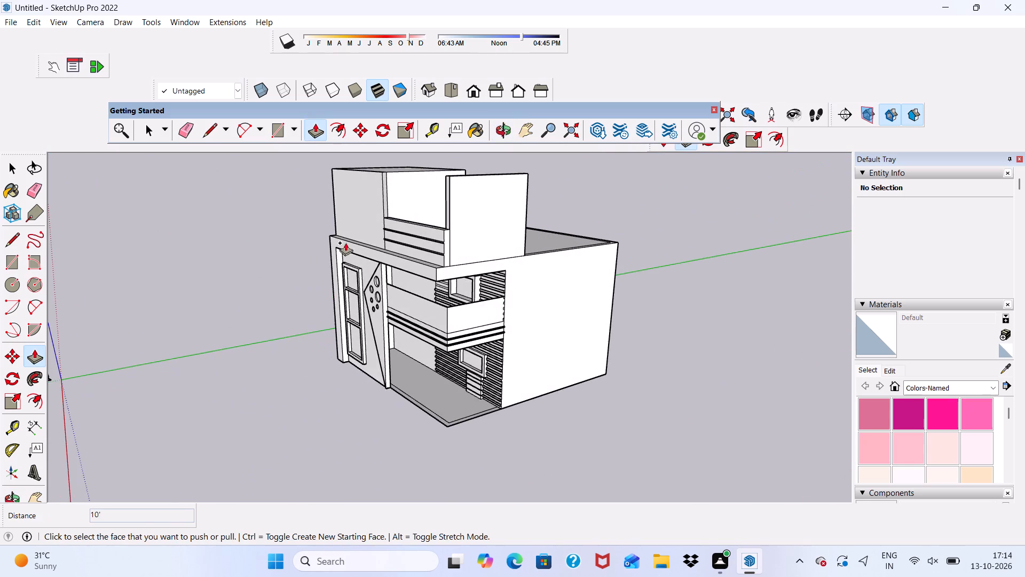
pyautogui.scroll(4, 409, 230)
pyautogui.press('space')
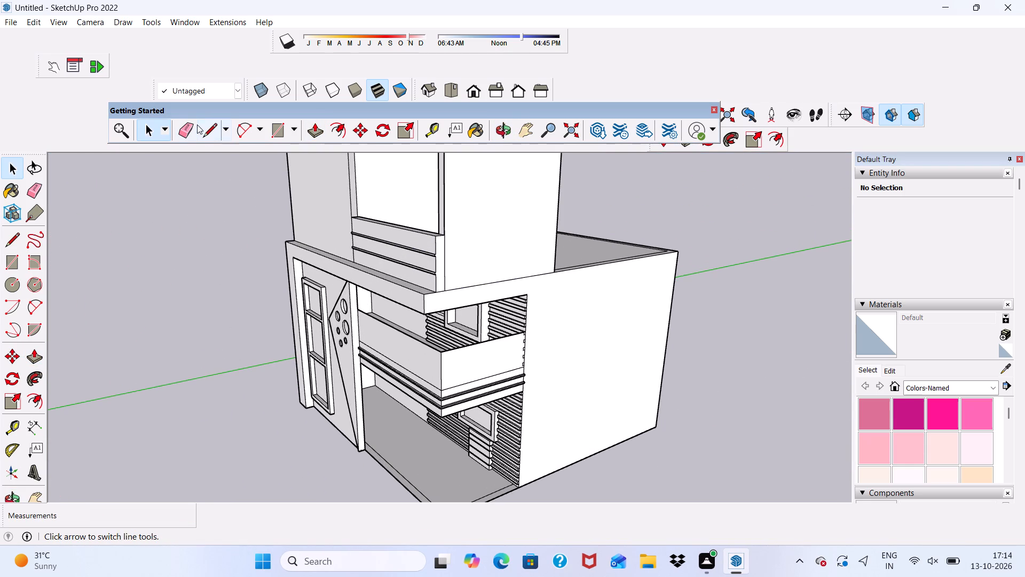
pyautogui.click(182, 129)
pyautogui.scroll(3, 493, 252)
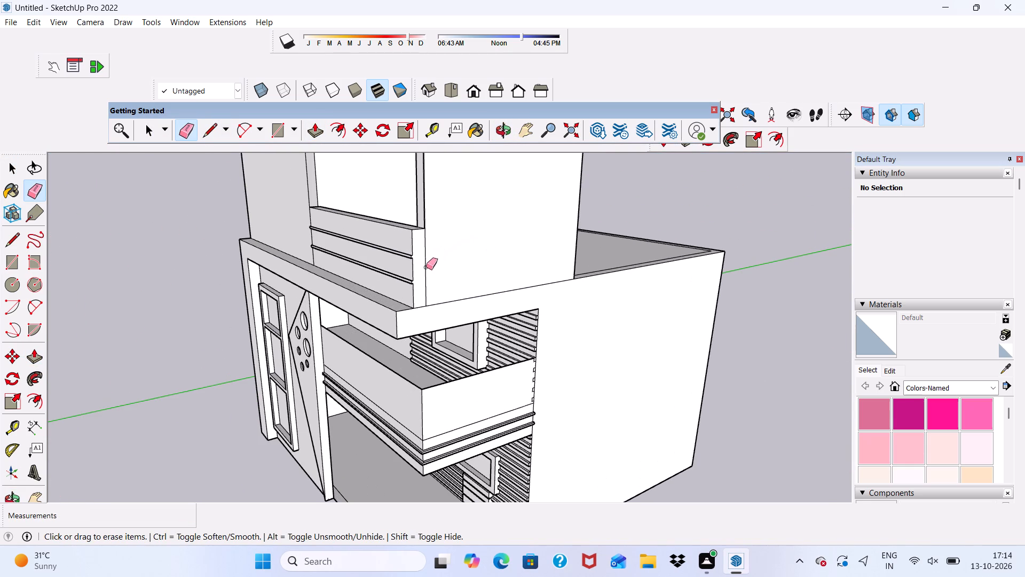
pyautogui.click(426, 267)
pyautogui.scroll(-6, 433, 269)
pyautogui.middleClick(433, 269)
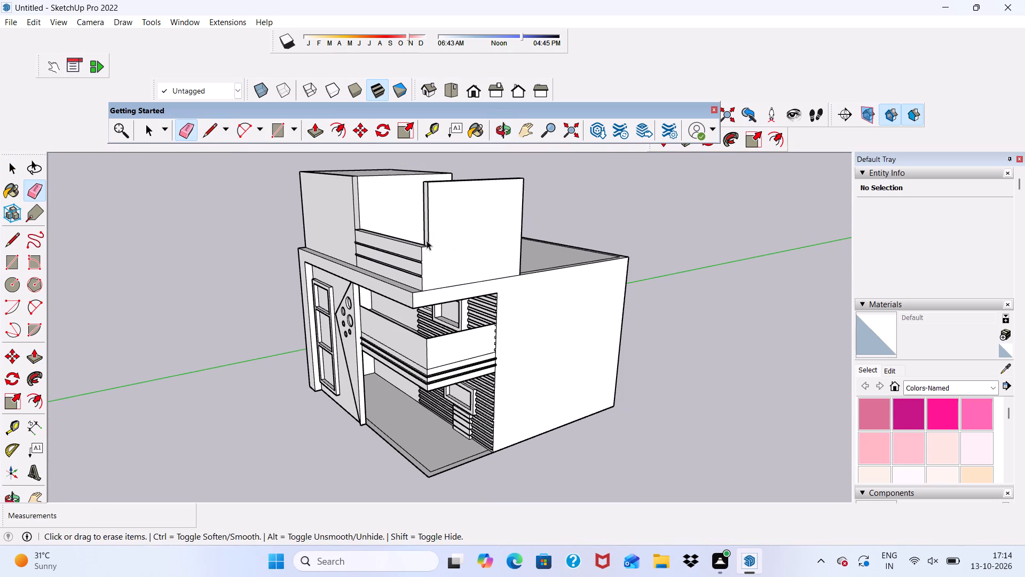
pyautogui.press('space')
# Draw a narrow rectangle along the full top edge of the tall side wall's inner face.
pyautogui.moveTo(426, 240); pyautogui.dragTo(713, 258, button='middle')
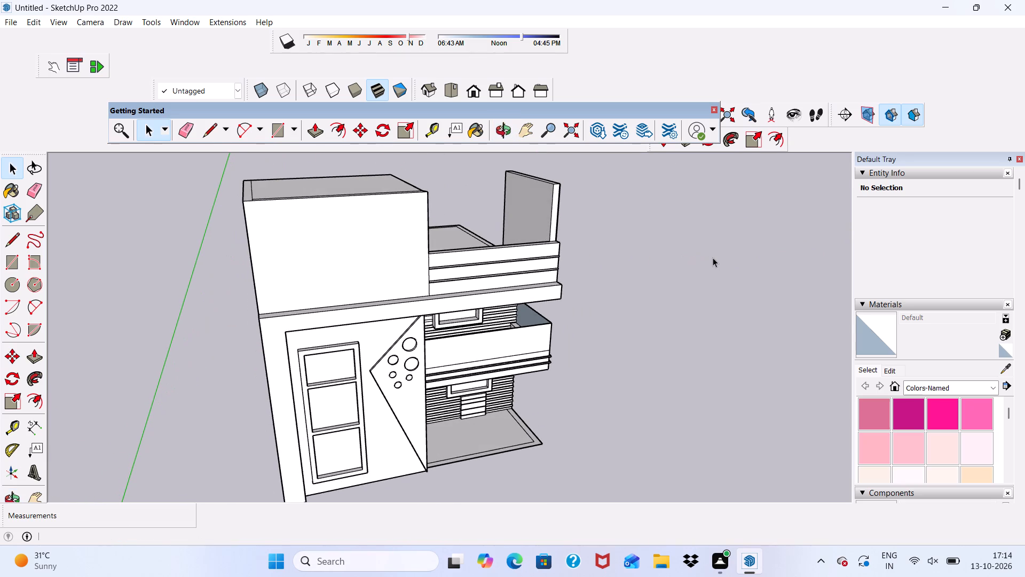
pyautogui.moveTo(706, 251); pyautogui.dragTo(684, 250, button='middle')
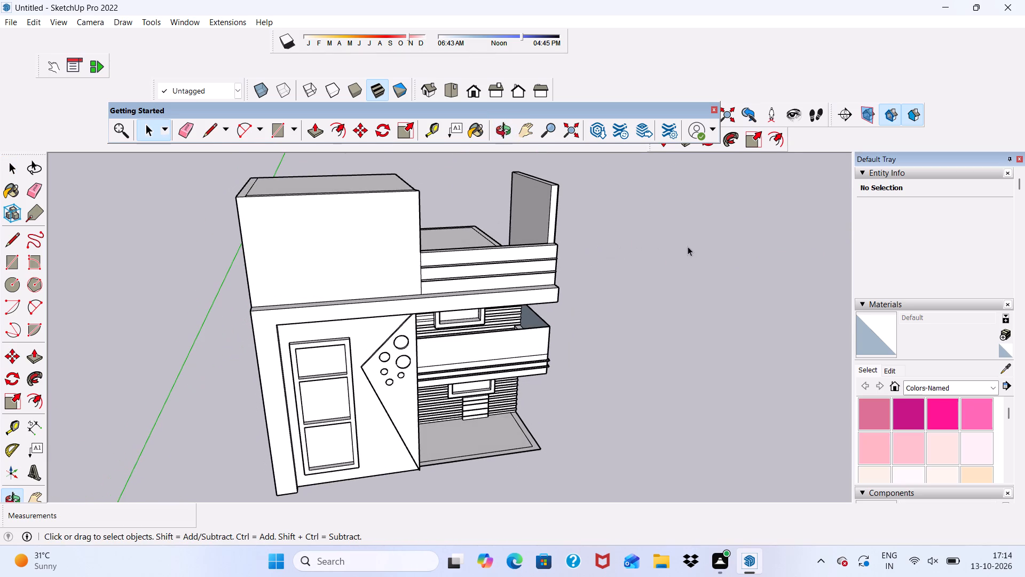
pyautogui.click(276, 132)
pyautogui.scroll(10, 545, 192)
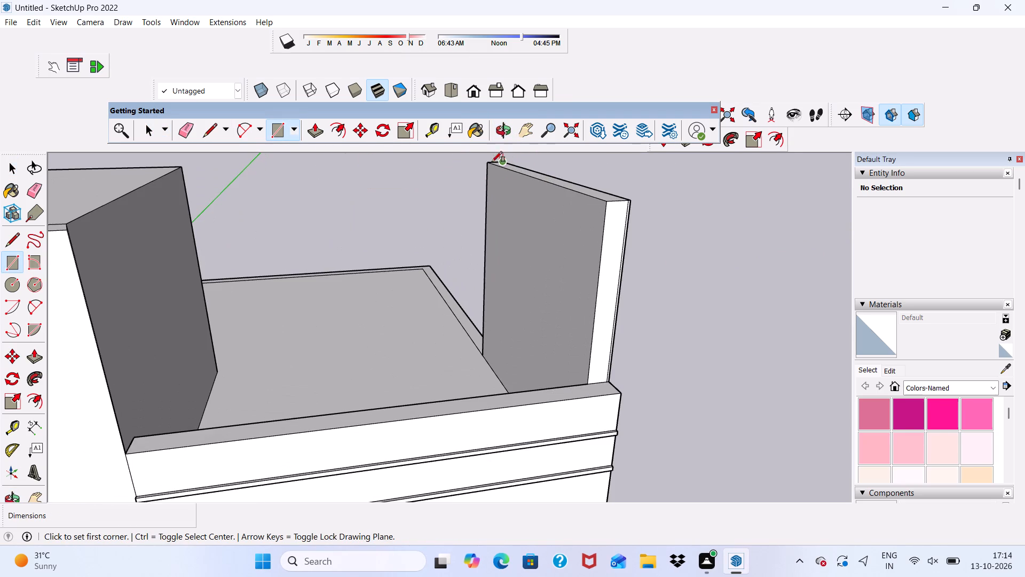
pyautogui.click(487, 165)
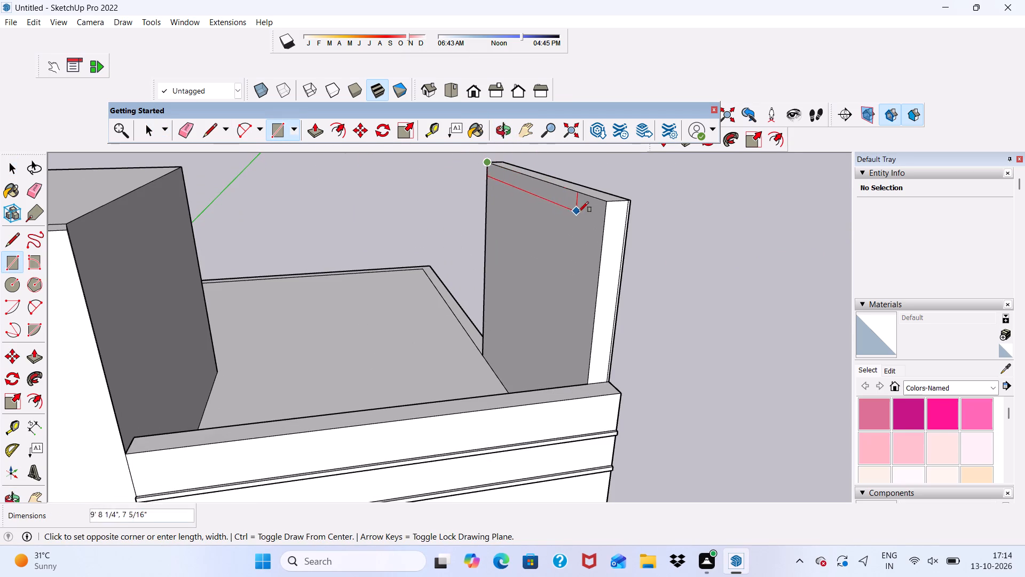
pyautogui.click(608, 218)
pyautogui.press('space')
# Extrude the narrow strip on the side wall's inner face about 13' 4" across the opening to the corner block.
pyautogui.click(566, 193)
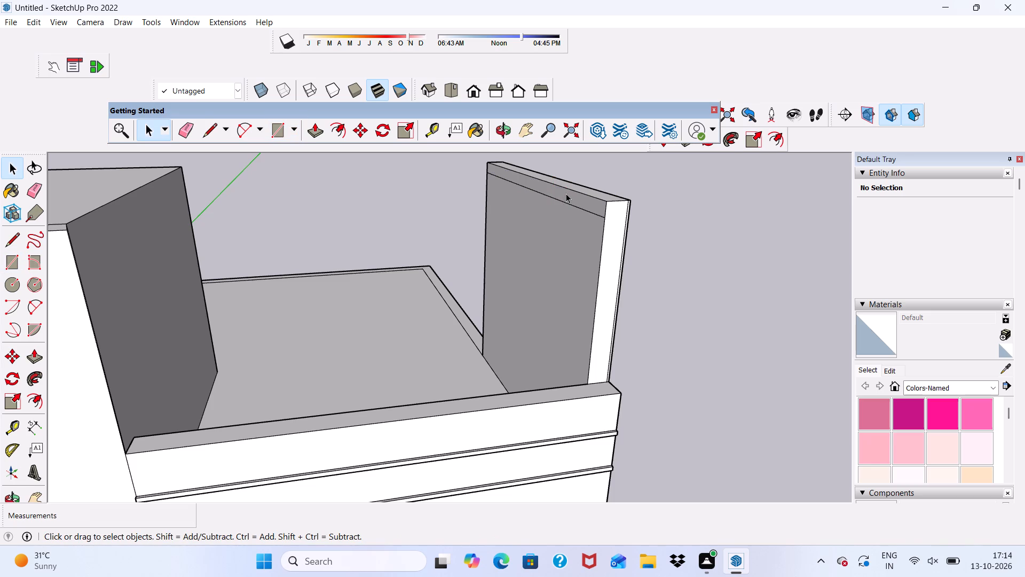
pyautogui.click(309, 127)
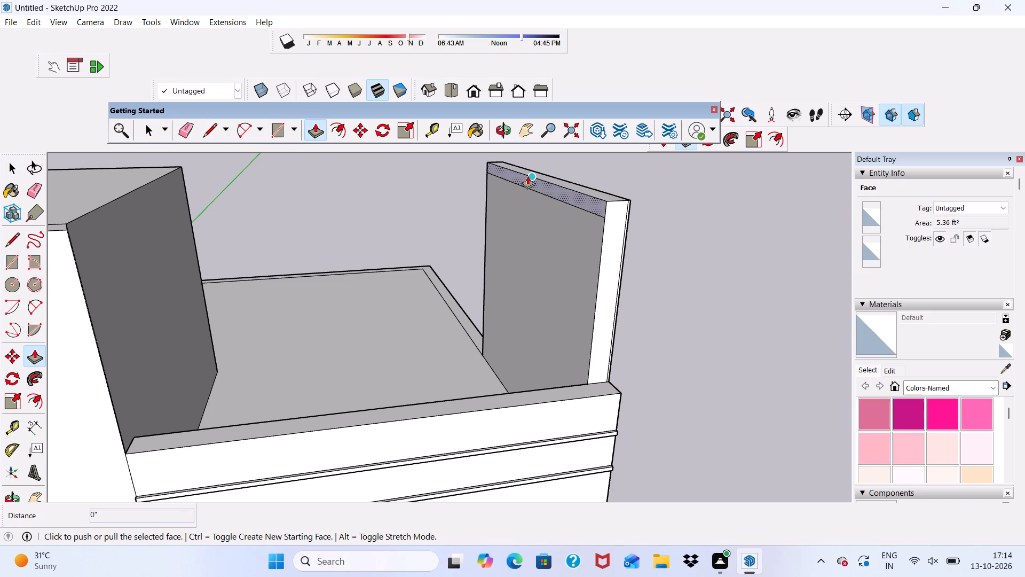
pyautogui.click(527, 176)
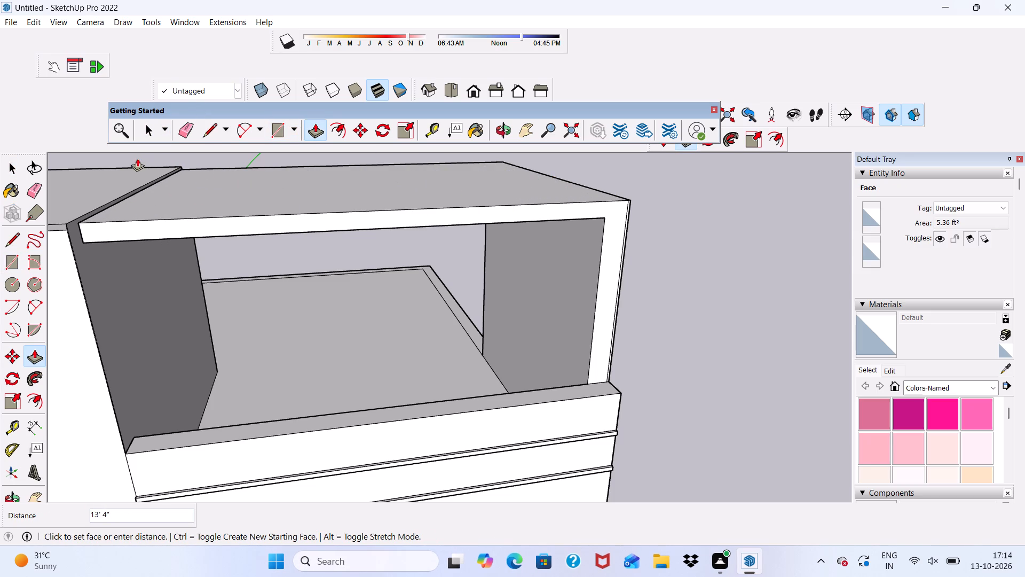
pyautogui.scroll(-1, 186, 258)
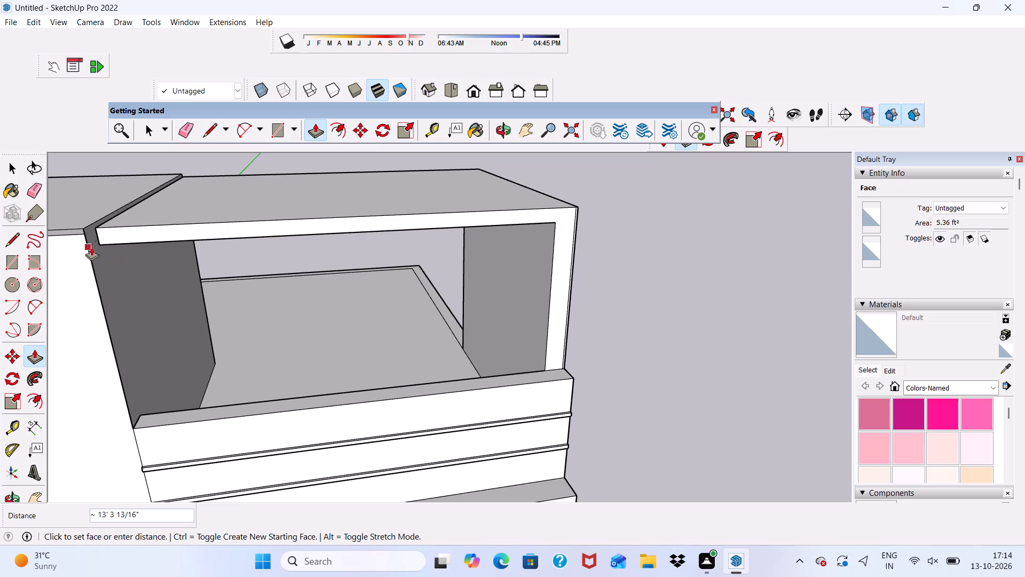
pyautogui.scroll(4, 91, 247)
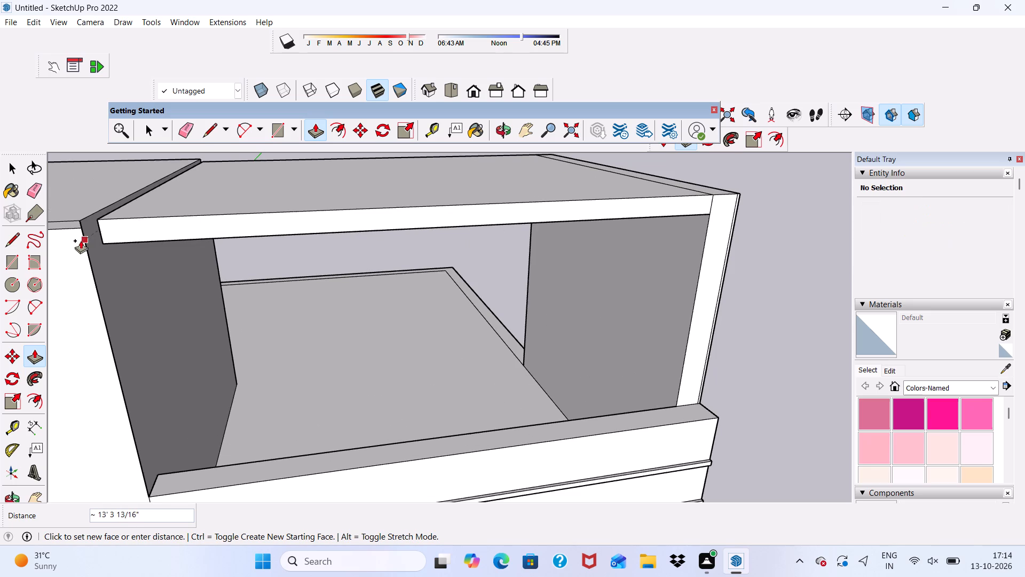
pyautogui.click(80, 240)
# Erase the leftover rear and side outline edges on the corner block's top beside the new slab.
pyautogui.scroll(-5, 139, 193)
pyautogui.moveTo(287, 209); pyautogui.dragTo(338, 245, button='middle')
pyautogui.scroll(-1, 326, 233)
pyautogui.press('space')
pyautogui.click(183, 129)
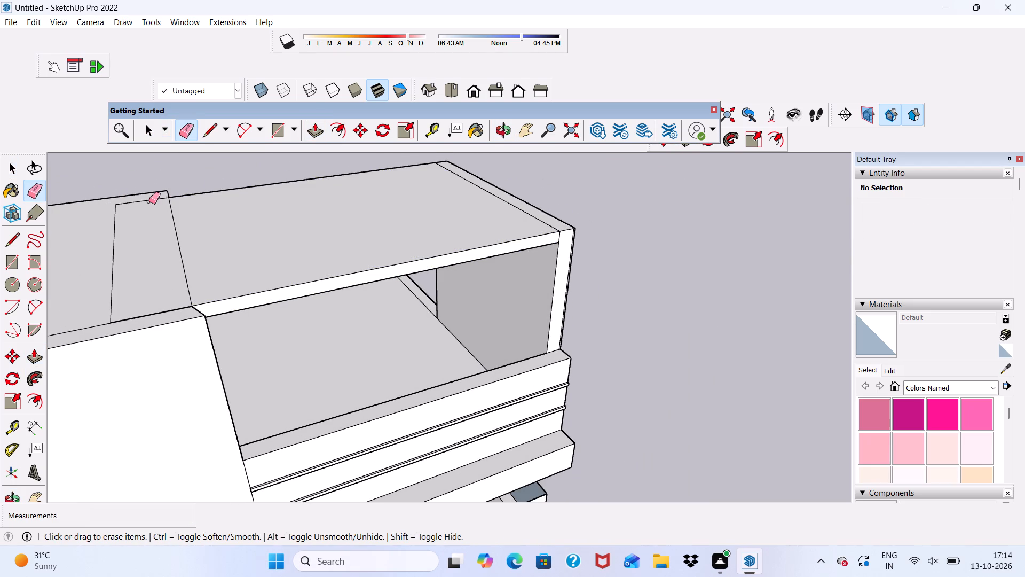
pyautogui.doubleClick(147, 200)
pyautogui.moveTo(114, 234); pyautogui.dragTo(109, 244)
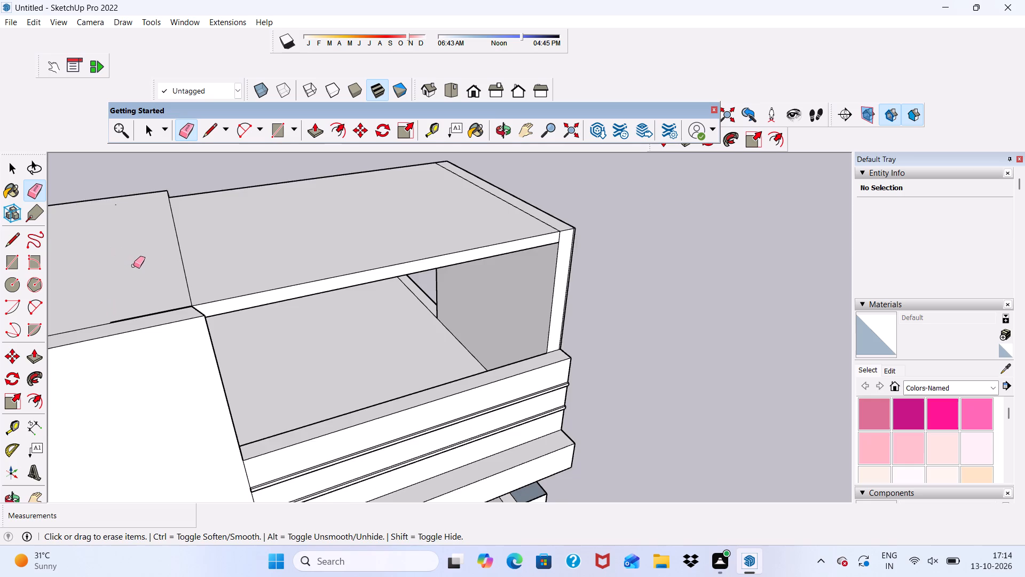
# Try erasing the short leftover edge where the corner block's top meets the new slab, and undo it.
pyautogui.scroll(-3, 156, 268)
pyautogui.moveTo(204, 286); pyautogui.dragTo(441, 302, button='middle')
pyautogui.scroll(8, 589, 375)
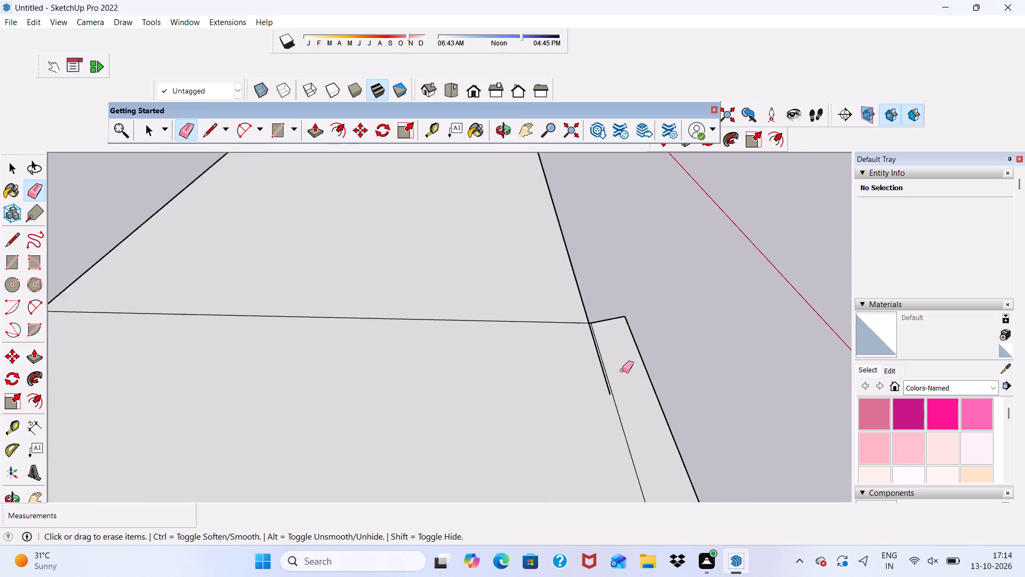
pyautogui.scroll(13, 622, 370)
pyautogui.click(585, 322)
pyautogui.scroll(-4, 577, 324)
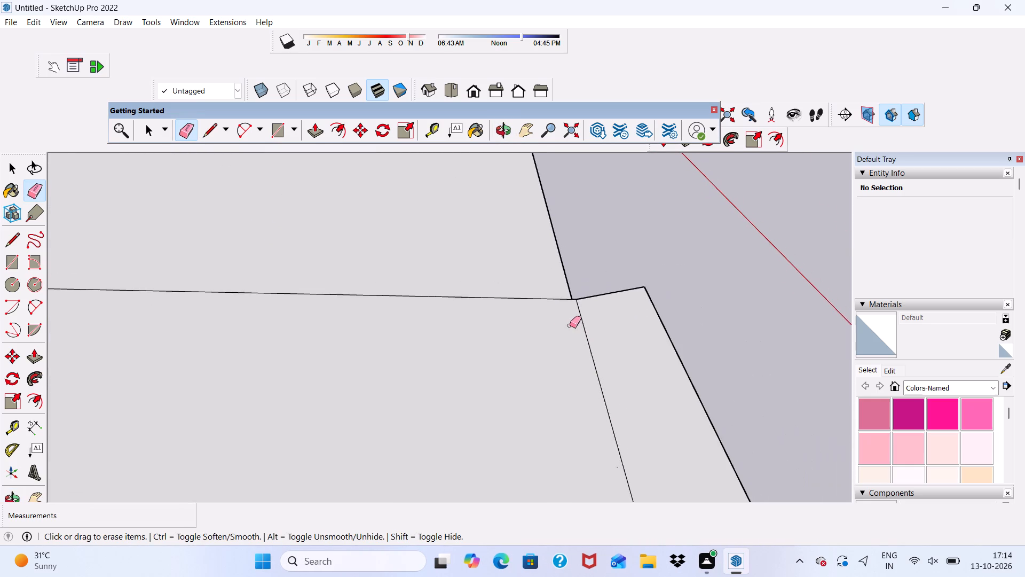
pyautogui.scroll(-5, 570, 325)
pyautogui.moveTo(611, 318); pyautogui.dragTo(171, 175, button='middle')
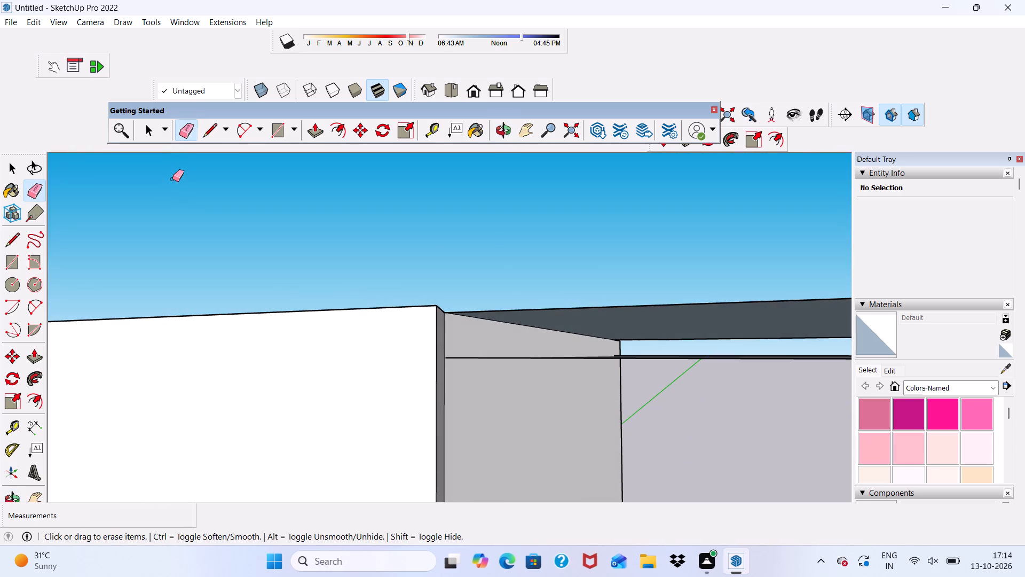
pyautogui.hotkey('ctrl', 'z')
# Erase the short leftover edge on the corner block's top at the new slab's front corner.
pyautogui.moveTo(541, 328); pyautogui.dragTo(500, 428, button='middle')
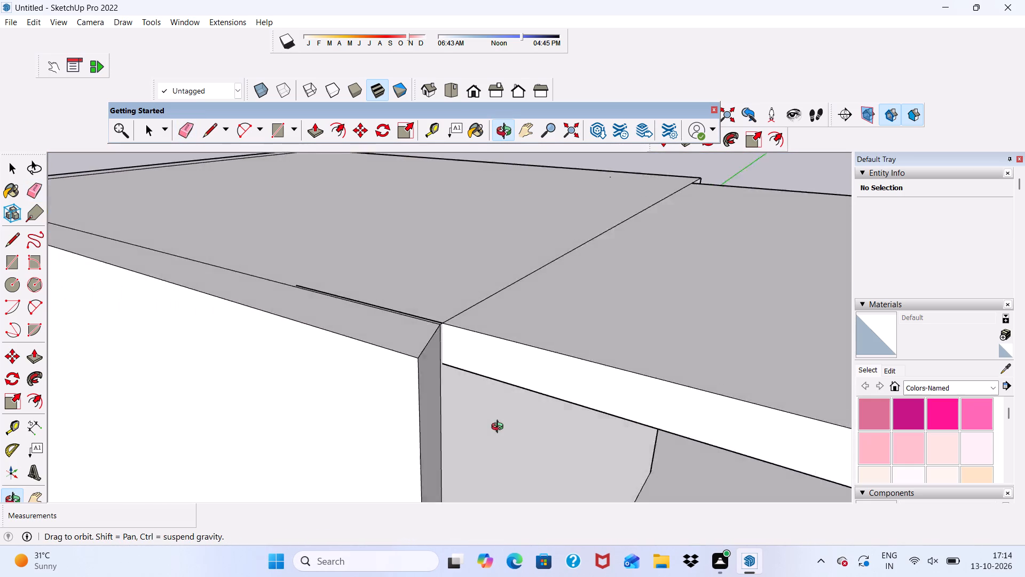
pyautogui.moveTo(500, 428); pyautogui.dragTo(436, 408, button='middle')
pyautogui.scroll(-1, 451, 422)
pyautogui.scroll(6, 428, 327)
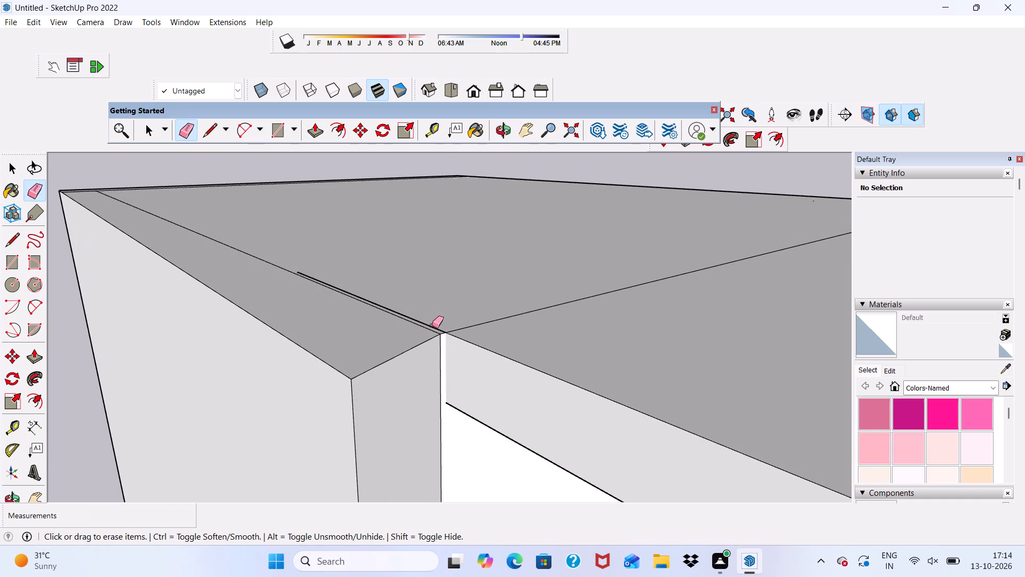
pyautogui.click(432, 325)
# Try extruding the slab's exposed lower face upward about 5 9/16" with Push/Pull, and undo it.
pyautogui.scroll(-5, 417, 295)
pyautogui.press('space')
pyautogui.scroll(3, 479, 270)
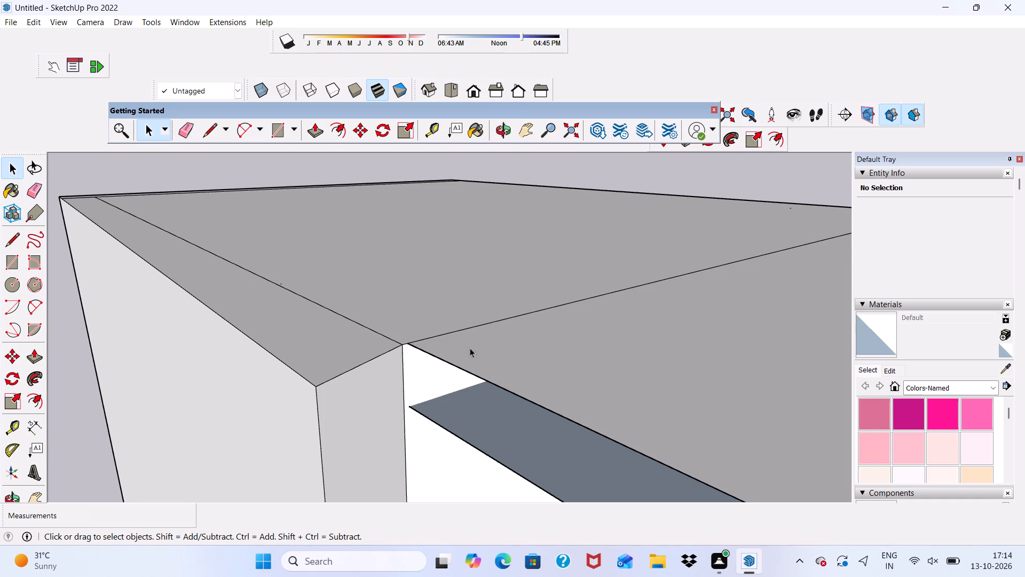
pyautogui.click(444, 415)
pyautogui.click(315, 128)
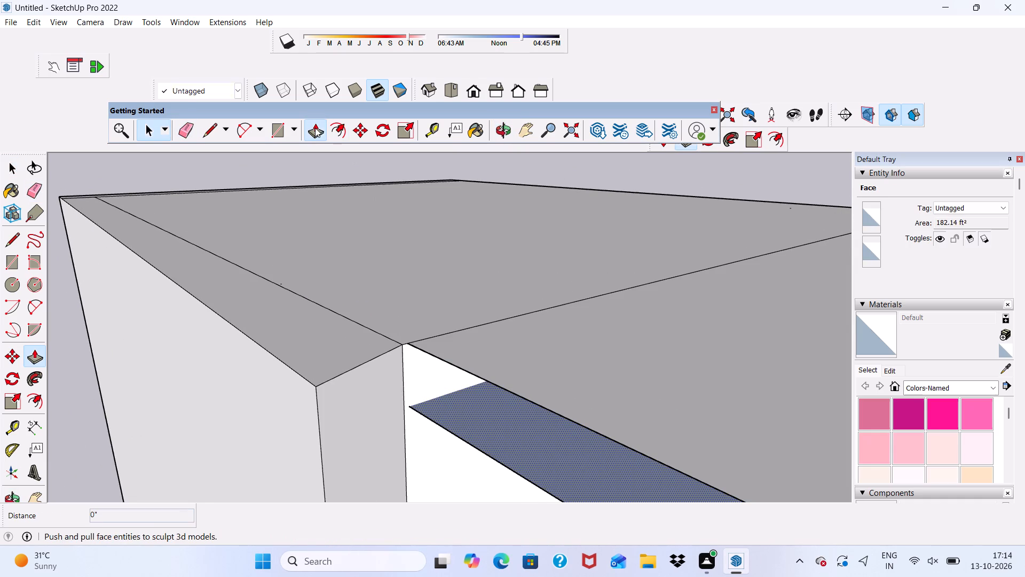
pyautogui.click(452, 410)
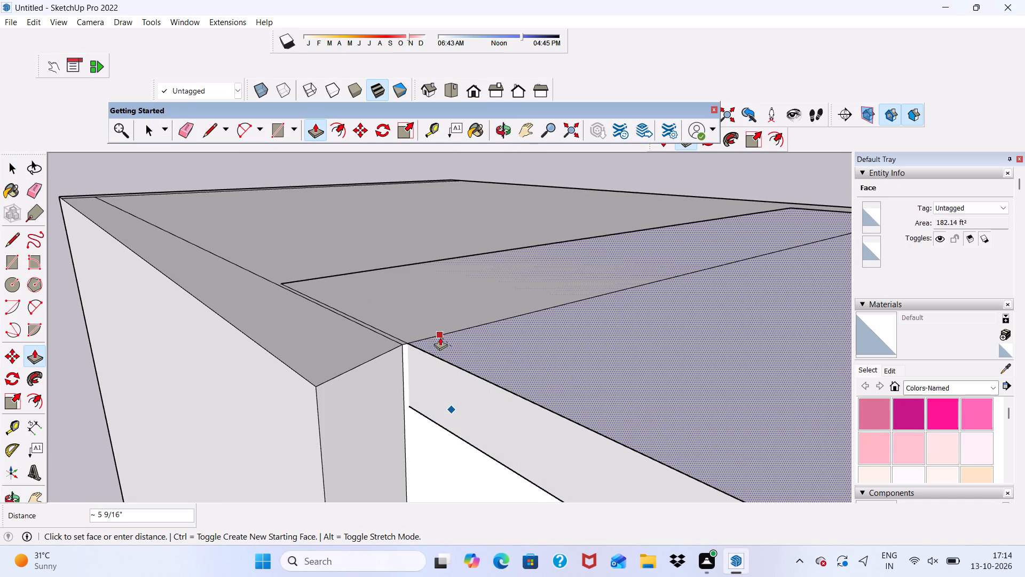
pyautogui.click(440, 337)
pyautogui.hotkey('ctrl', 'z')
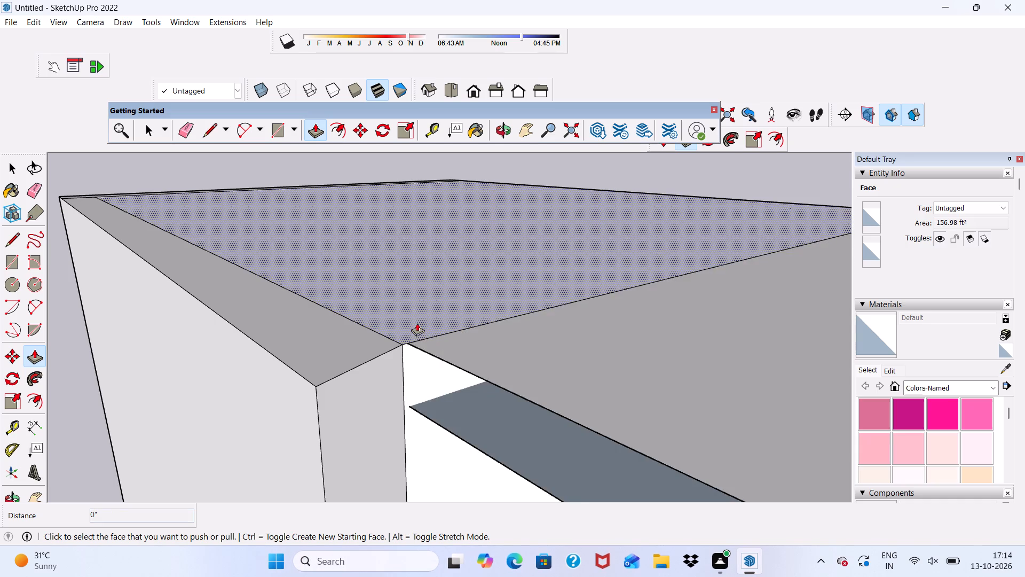
# Extrude the slab's exposed upper face downward about 5 9/16" from below with Push/Pull, closing the open front edge.
pyautogui.scroll(-3, 448, 378)
pyautogui.moveTo(462, 392); pyautogui.dragTo(570, 275, button='middle')
pyautogui.scroll(2, 572, 336)
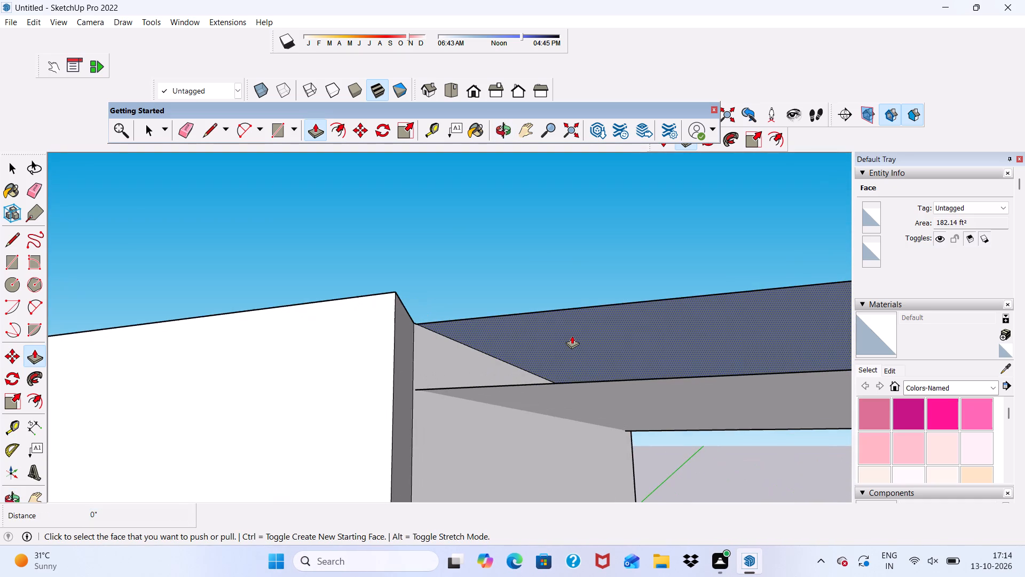
pyautogui.click(572, 334)
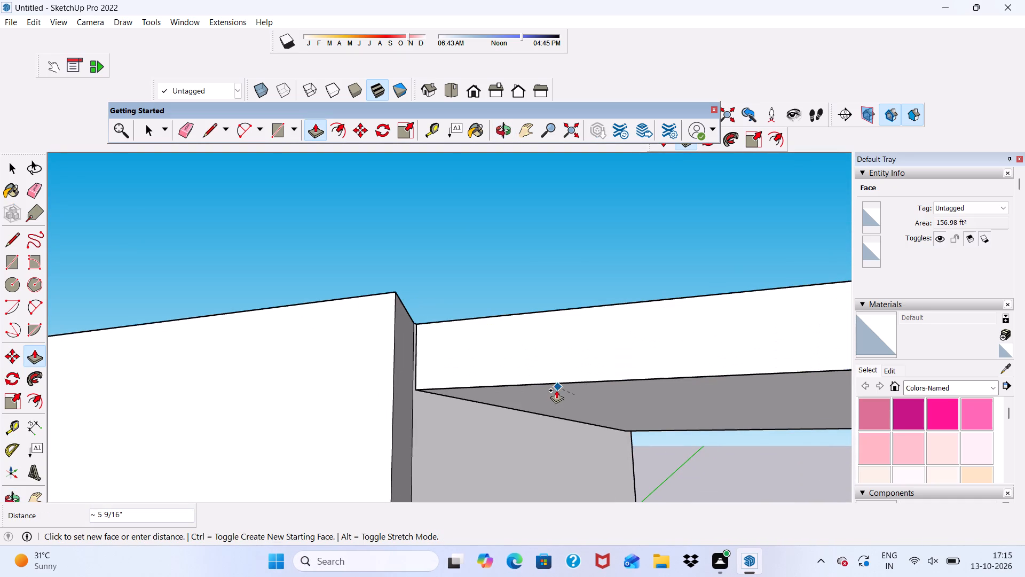
pyautogui.click(555, 393)
# Extrude the narrow strip beneath the slab at the corner block about 14' 4 3/16" across to the side wall's outer side.
pyautogui.scroll(-1, 580, 405)
pyautogui.moveTo(581, 405); pyautogui.dragTo(566, 333, button='middle')
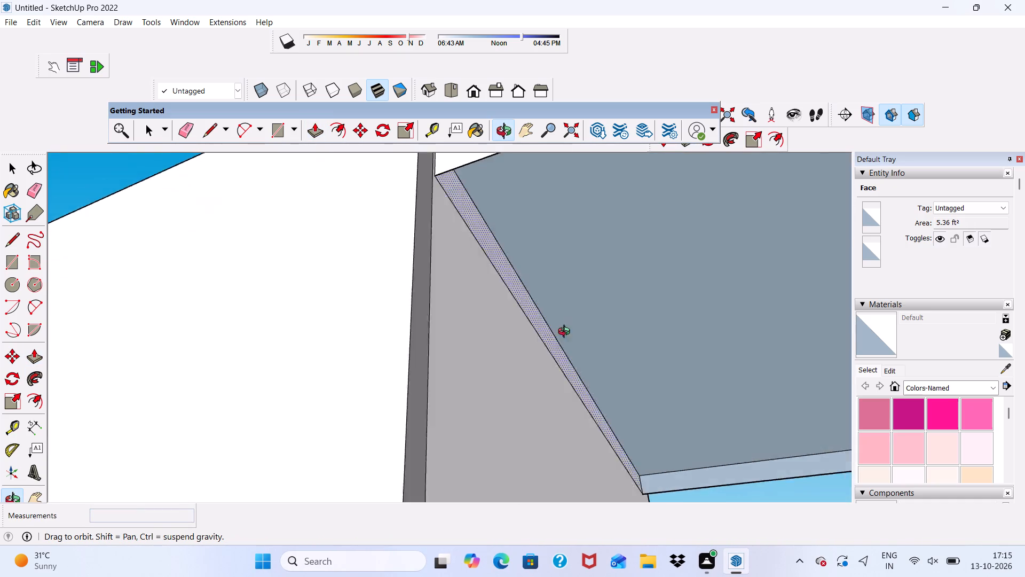
pyautogui.moveTo(566, 333); pyautogui.dragTo(528, 345, button='middle')
pyautogui.click(486, 325)
pyautogui.scroll(-2, 548, 266)
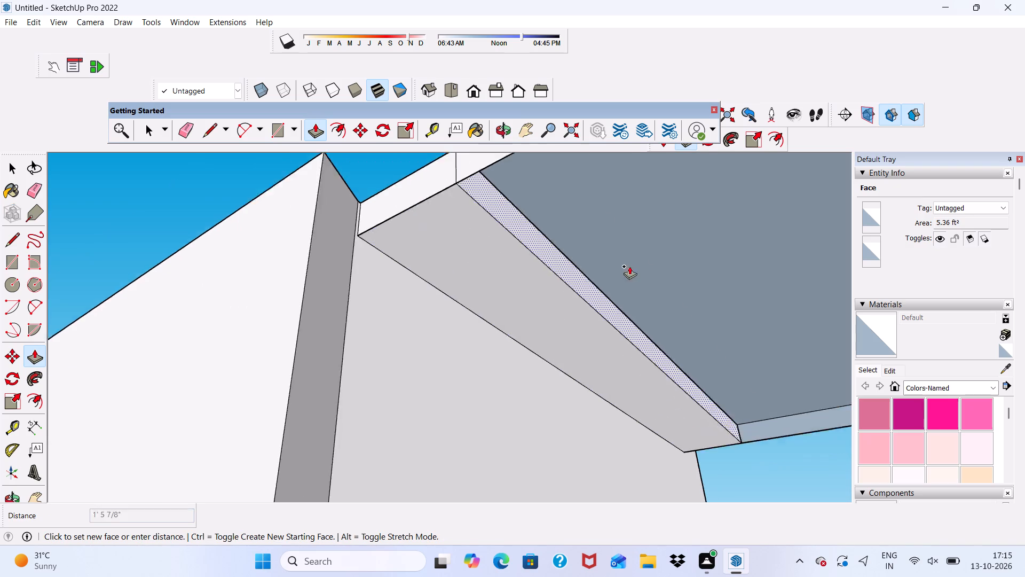
pyautogui.scroll(-3, 629, 266)
pyautogui.scroll(-6, 499, 239)
pyautogui.scroll(-11, 590, 218)
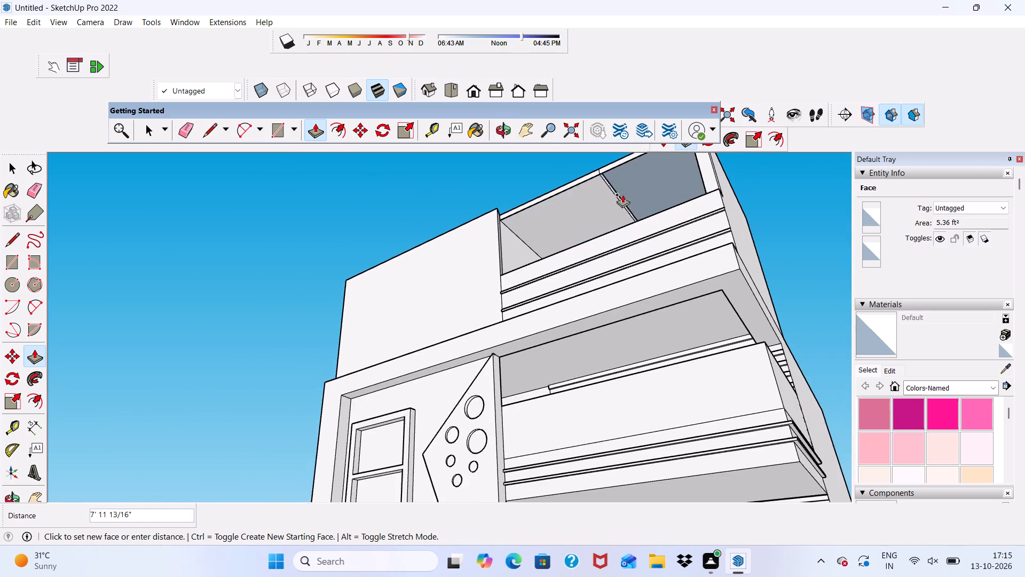
pyautogui.moveTo(622, 194); pyautogui.dragTo(703, 327, button='middle')
pyautogui.scroll(1, 721, 189)
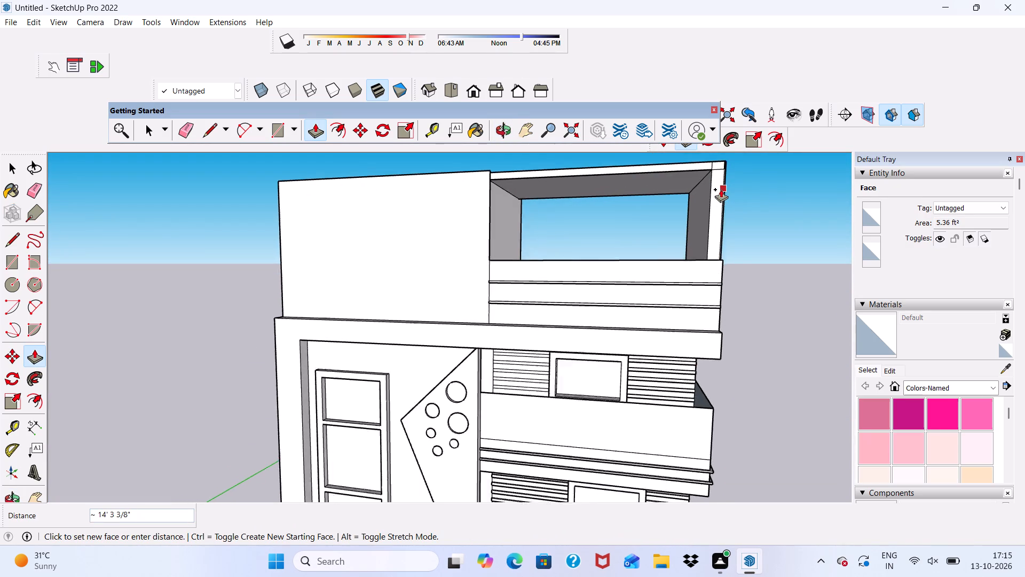
pyautogui.scroll(4, 721, 189)
pyautogui.moveTo(721, 183); pyautogui.dragTo(645, 272, button='middle')
pyautogui.scroll(3, 672, 306)
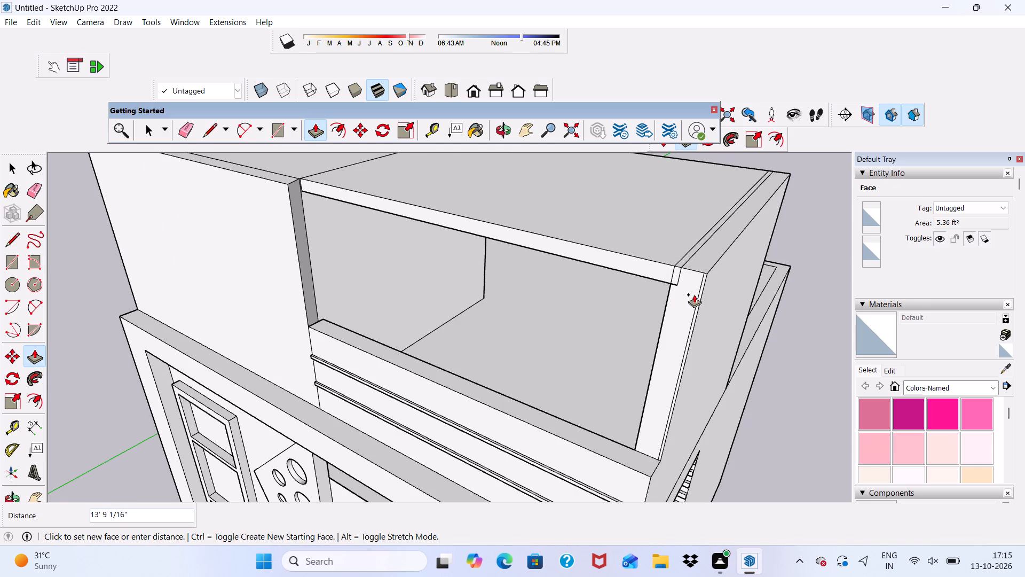
pyautogui.click(699, 292)
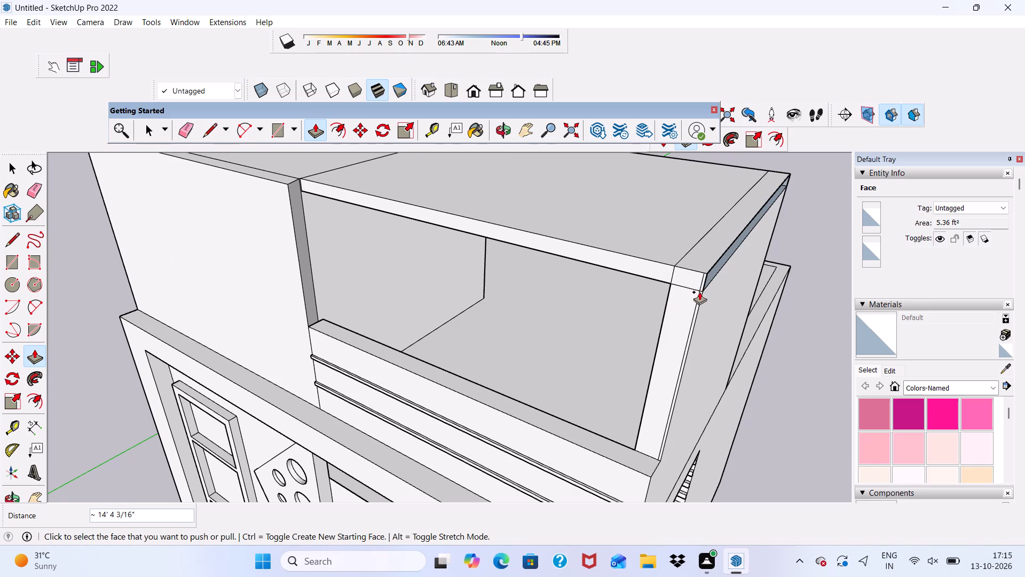
# Extrude the long reversed strip near the side wall's outer top edge about 5 9/16" up to the slab's top.
pyautogui.moveTo(719, 270); pyautogui.dragTo(598, 246, button='middle')
pyautogui.scroll(5, 556, 256)
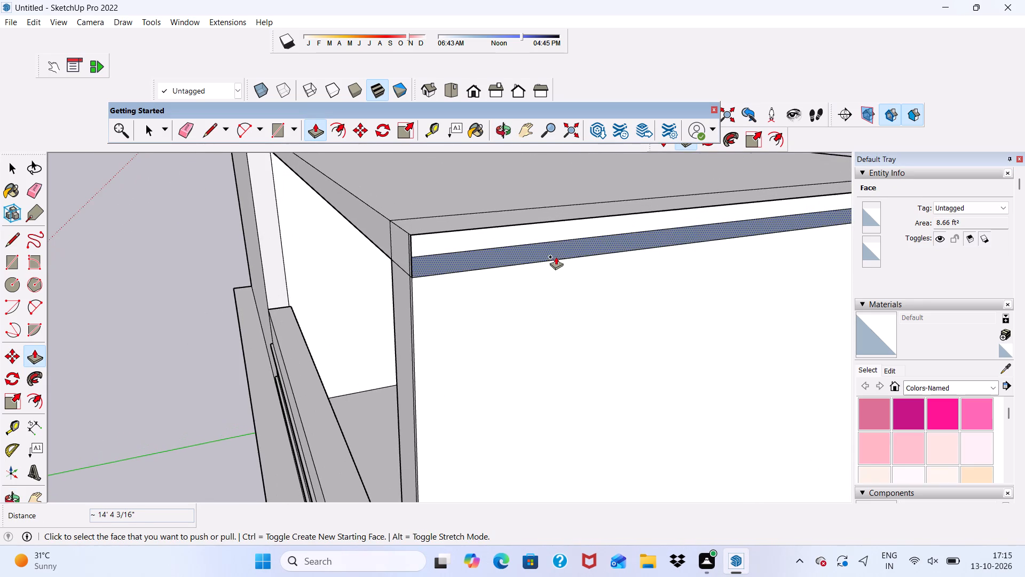
pyautogui.scroll(1, 556, 256)
pyautogui.click(551, 249)
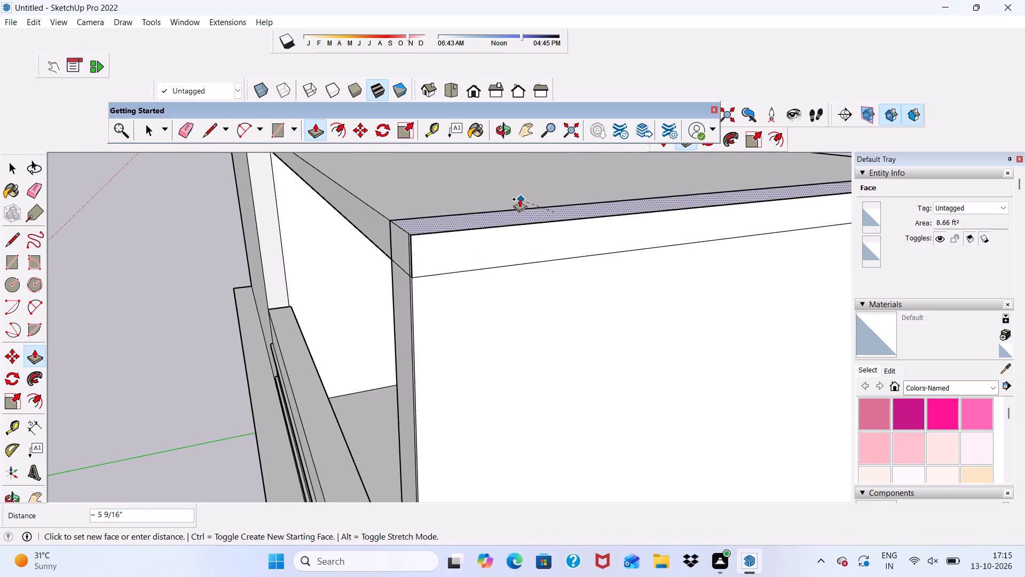
pyautogui.click(519, 199)
# Push/Pull the narrow strip along the side wall's outer top edge by 9".
pyautogui.scroll(-2, 446, 217)
pyautogui.moveTo(442, 236); pyautogui.dragTo(394, 365, button='middle')
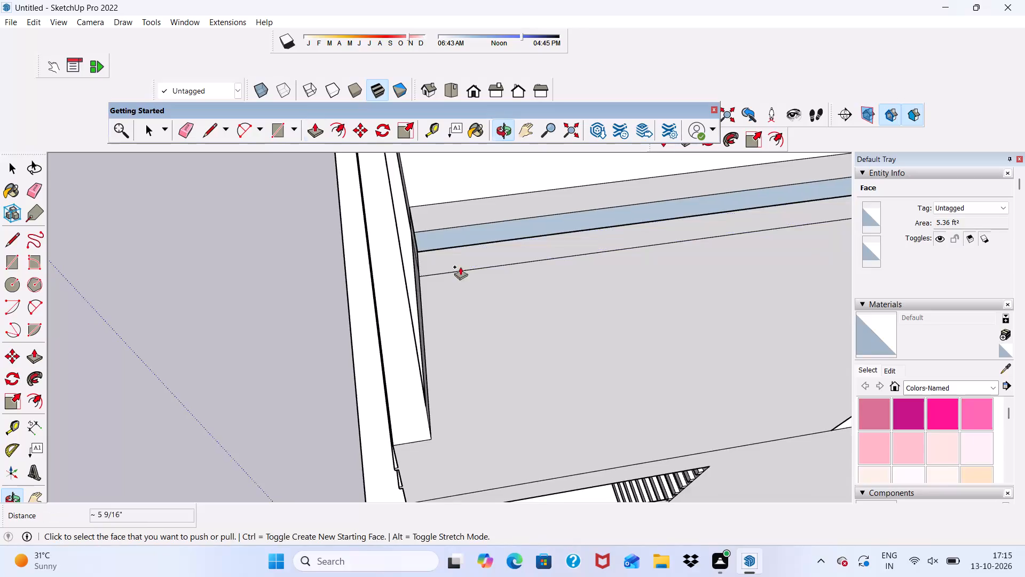
pyautogui.scroll(5, 511, 214)
pyautogui.click(507, 209)
pyautogui.click(519, 289)
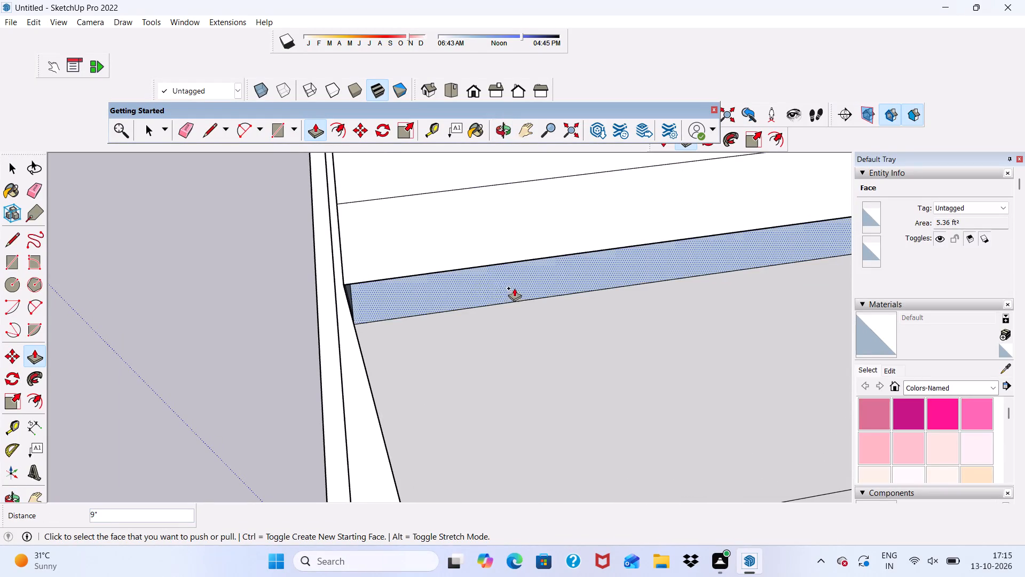
# Erase the vertical seam on the small end face inside the recess along the side wall's top.
pyautogui.scroll(-1, 477, 286)
pyautogui.moveTo(477, 288); pyautogui.dragTo(392, 243, button='middle')
pyautogui.scroll(6, 395, 271)
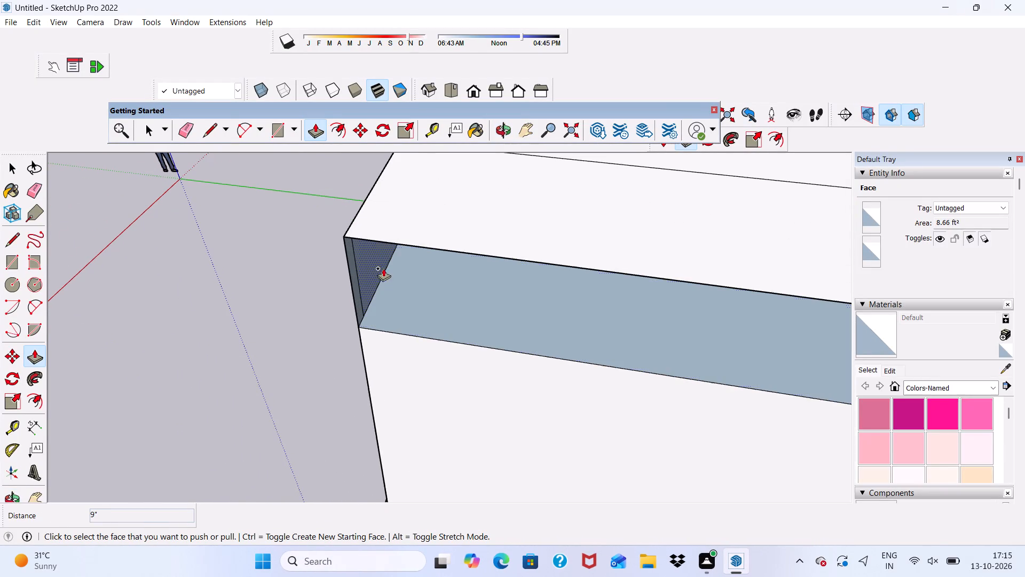
pyautogui.press('space')
pyautogui.moveTo(184, 129); pyautogui.dragTo(201, 147)
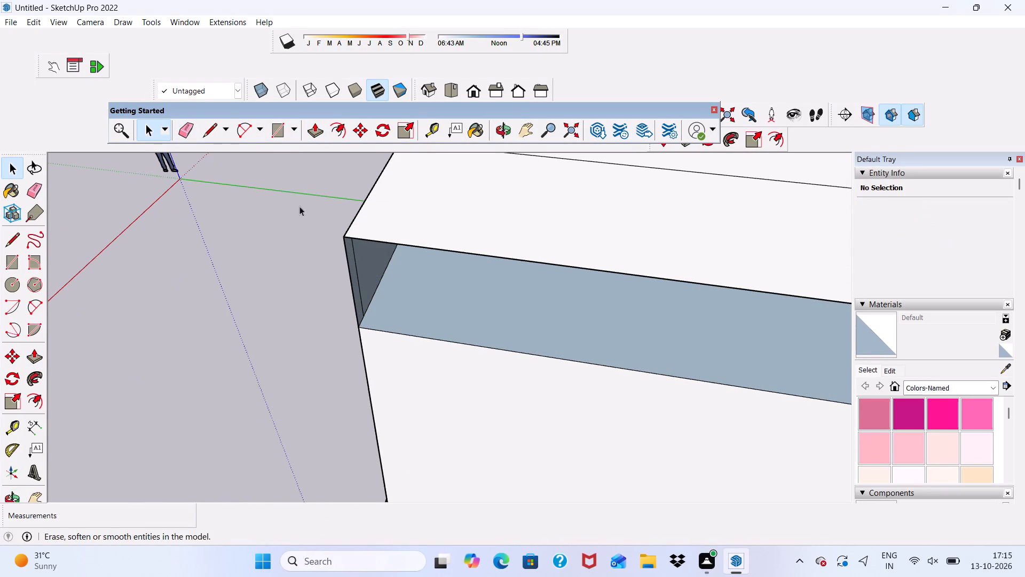
pyautogui.scroll(4, 385, 248)
pyautogui.click(187, 126)
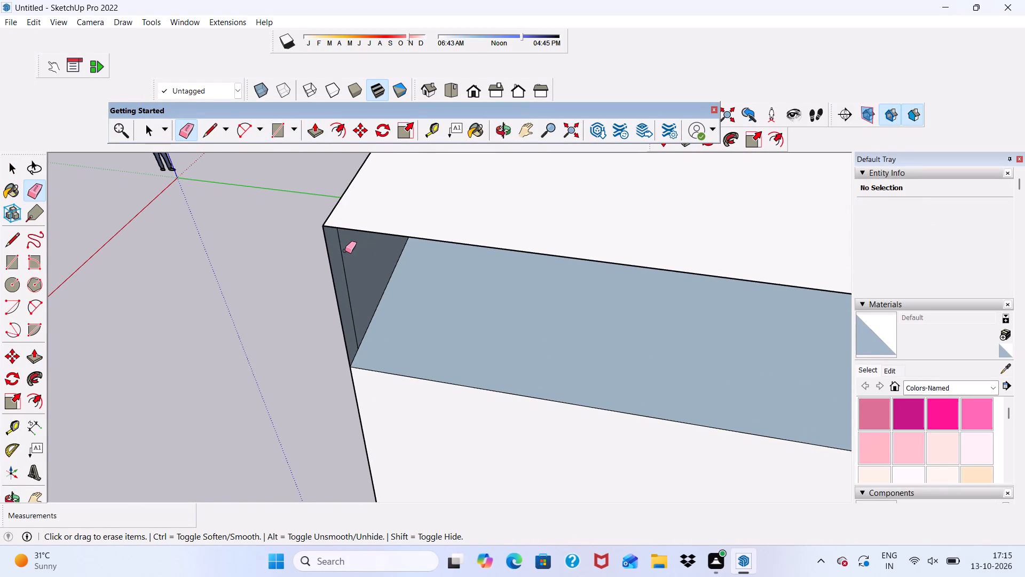
pyautogui.click(343, 255)
# Push/Pull the small end face inside the recess along the side wall's top by about 11' 8 11/16" to the far end.
pyautogui.press('space')
pyautogui.click(314, 138)
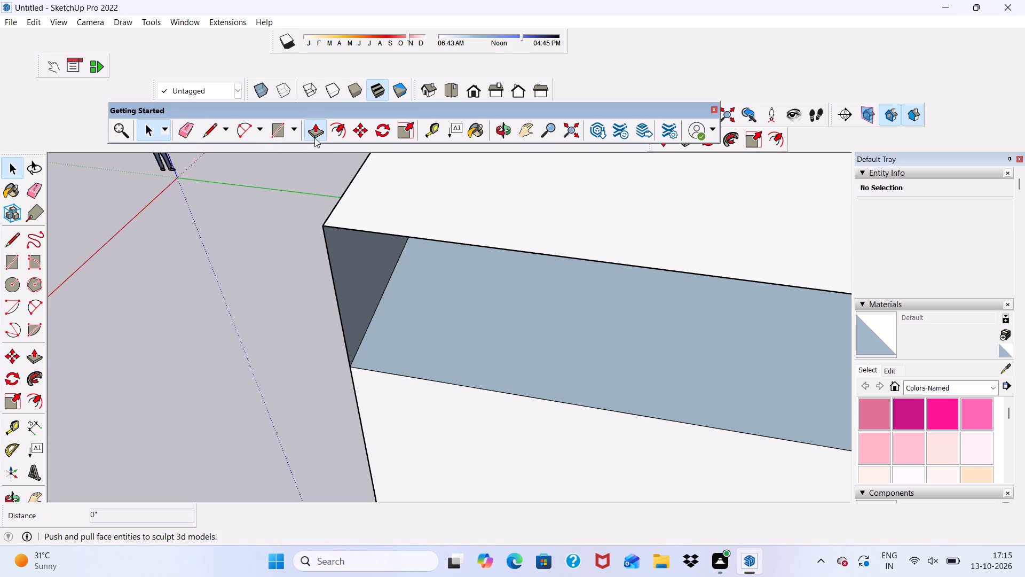
pyautogui.click(370, 274)
pyautogui.scroll(-5, 397, 278)
pyautogui.scroll(-5, 433, 205)
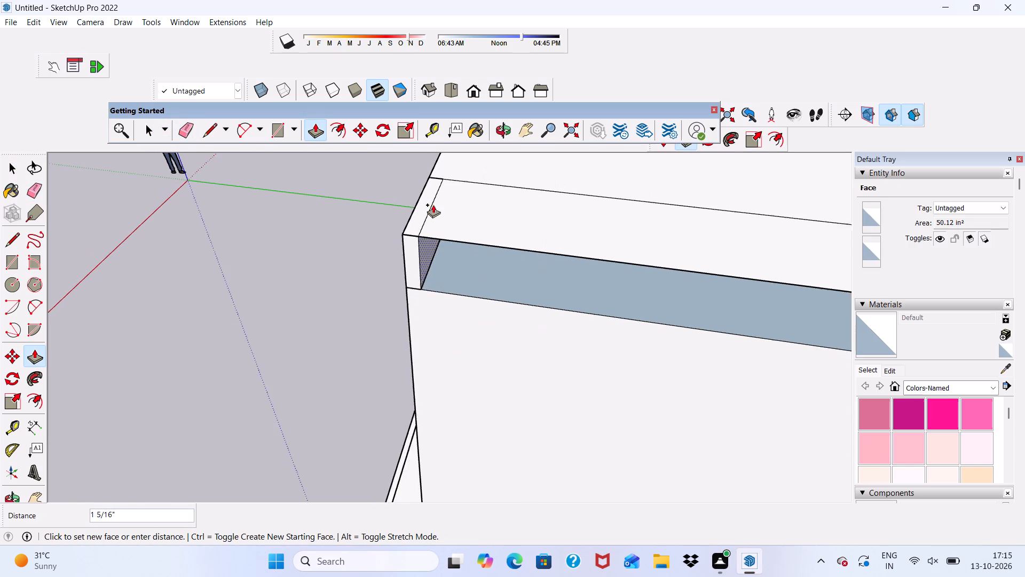
pyautogui.scroll(-1, 433, 205)
pyautogui.scroll(-6, 360, 199)
pyautogui.scroll(-10, 498, 220)
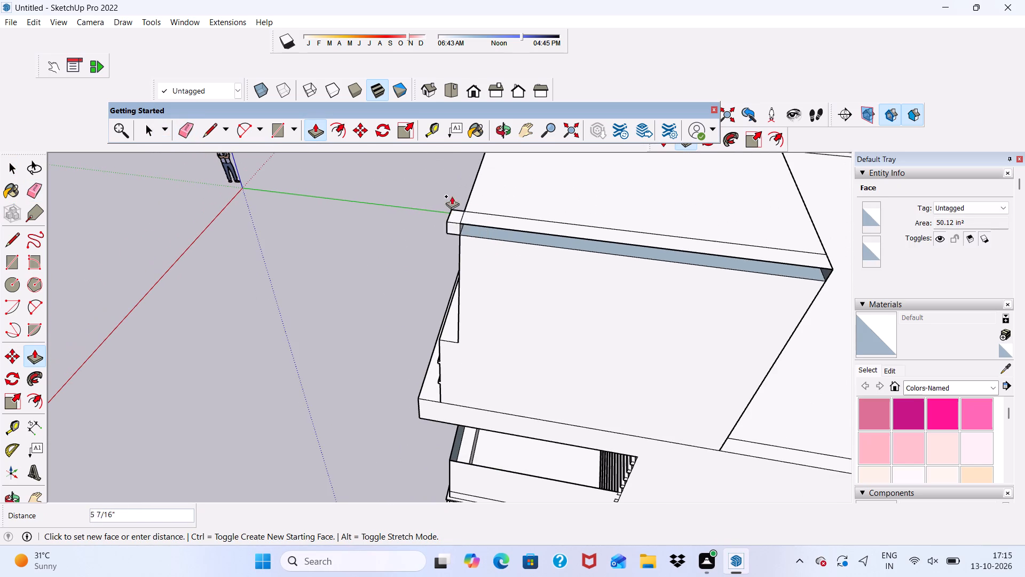
pyautogui.scroll(6, 838, 267)
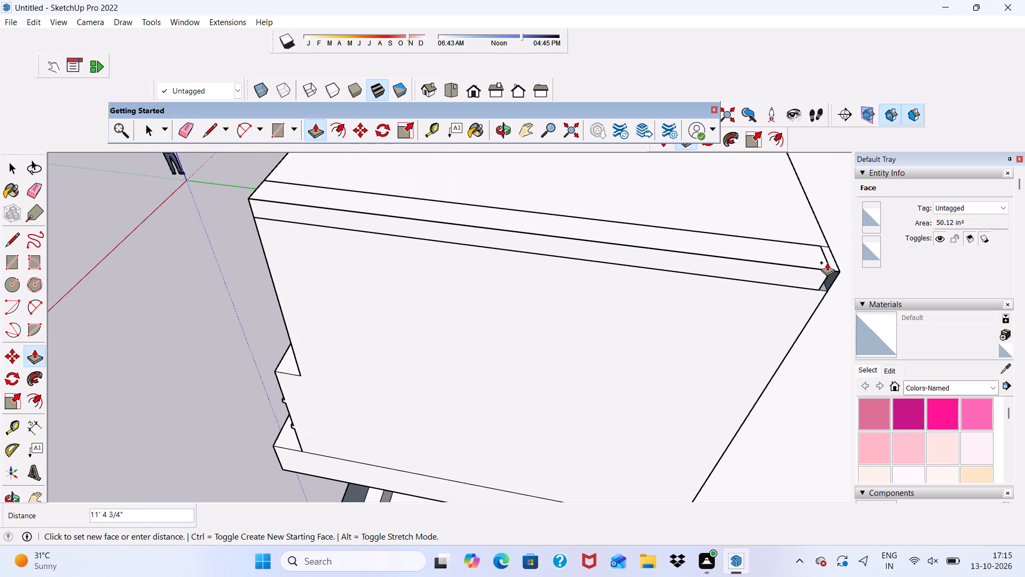
pyautogui.click(845, 255)
pyautogui.scroll(-2, 752, 252)
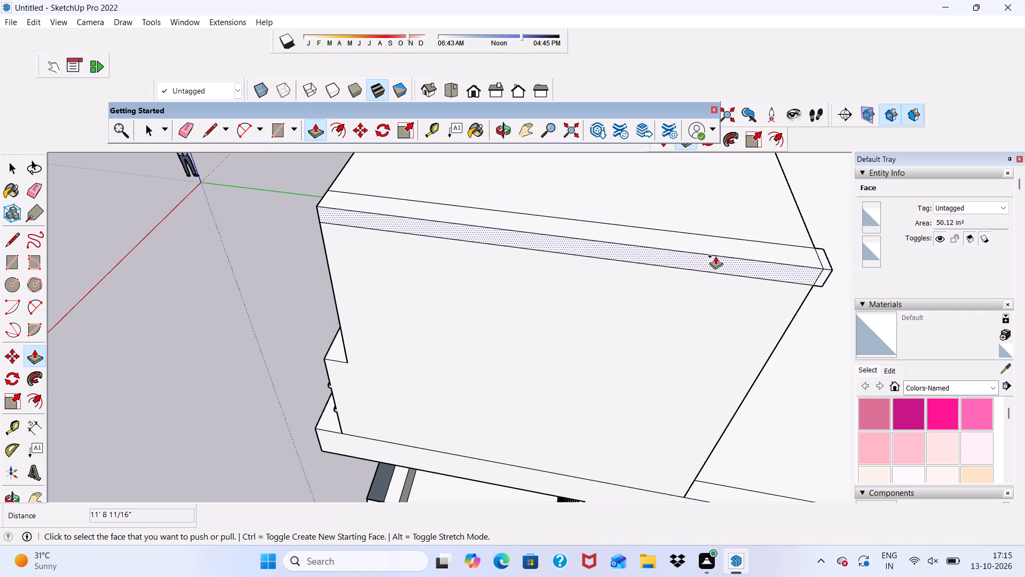
# Erase the long lower seam of the filled strip on the side wall's outer face.
pyautogui.press('space')
pyautogui.moveTo(184, 127); pyautogui.dragTo(190, 131)
pyautogui.scroll(4, 406, 239)
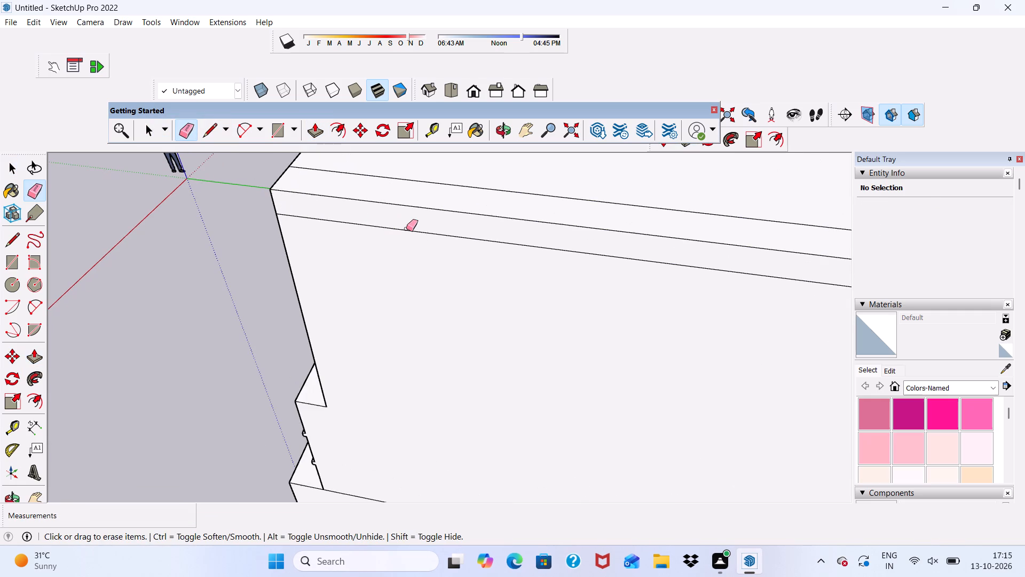
pyautogui.moveTo(406, 220); pyautogui.dragTo(407, 231)
pyautogui.scroll(-9, 313, 194)
pyautogui.scroll(6, 729, 268)
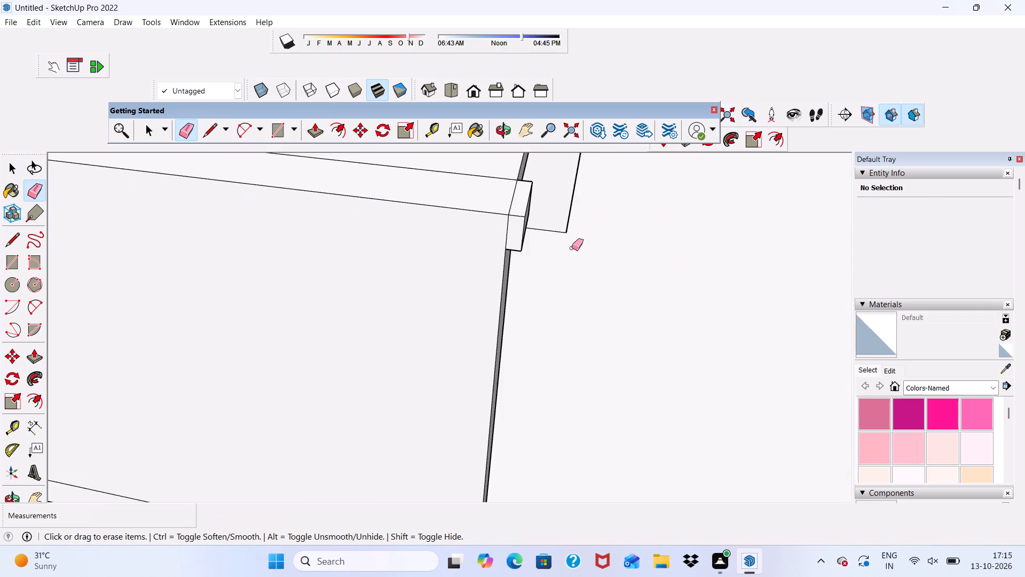
# Push/Pull the small projecting end face at the side wall's top rear corner by 2 5/16", level with the wall's end.
pyautogui.moveTo(563, 251); pyautogui.dragTo(528, 253, button='middle')
pyautogui.scroll(-5, 538, 256)
pyautogui.press('space')
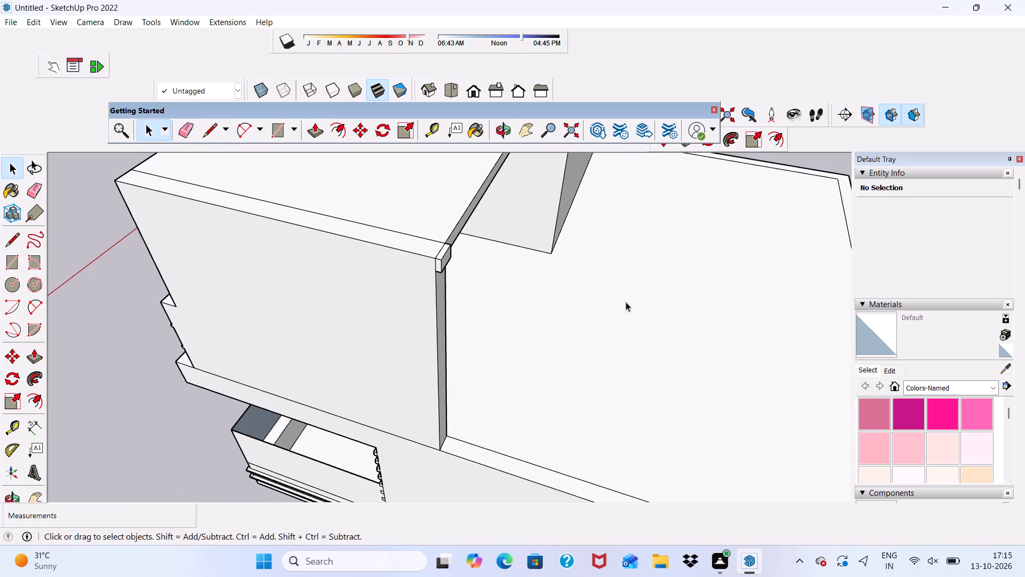
pyautogui.moveTo(617, 294); pyautogui.dragTo(537, 294, button='middle')
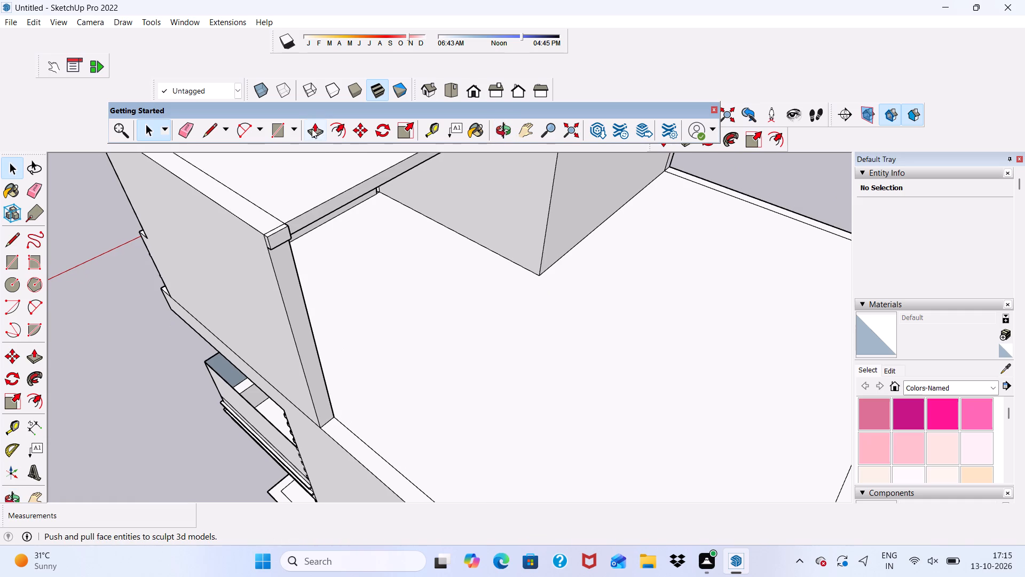
pyautogui.click(312, 128)
pyautogui.scroll(4, 313, 226)
pyautogui.moveTo(266, 233); pyautogui.dragTo(263, 230)
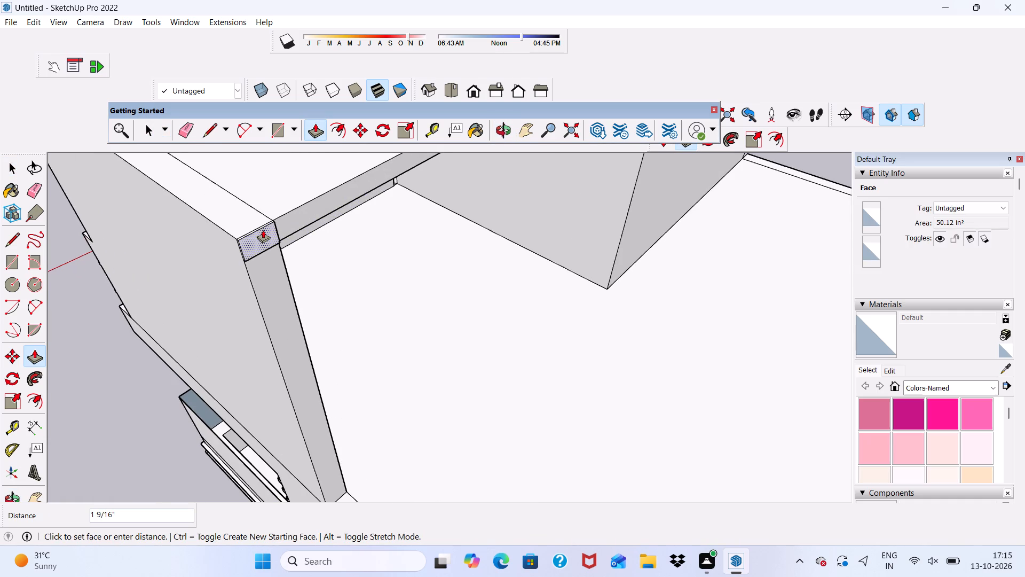
pyautogui.moveTo(263, 230); pyautogui.dragTo(262, 226)
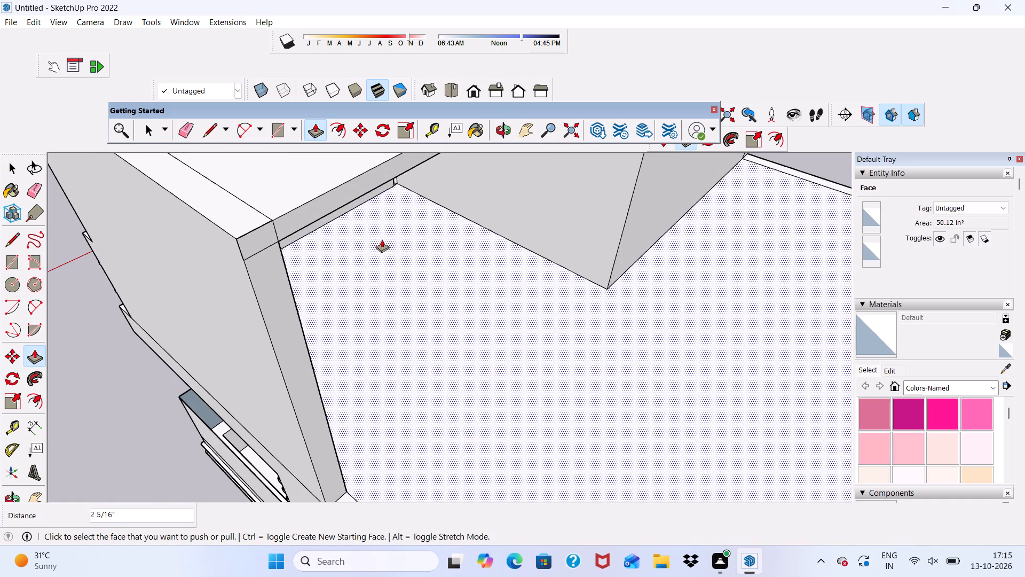
pyautogui.press('space')
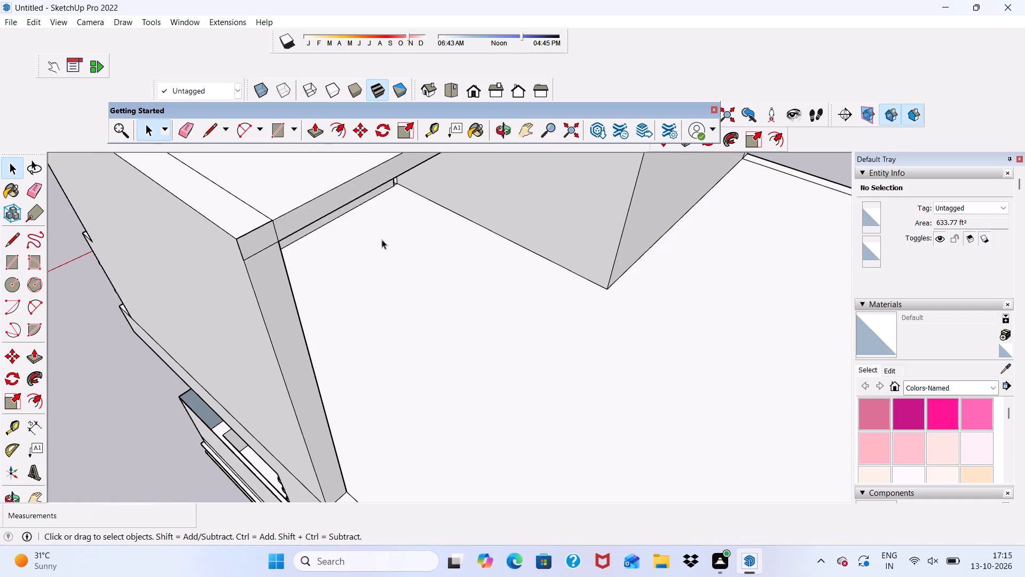
# Erase the short horizontal seam, including its leftover stub, near the top of the side wall's end face.
pyautogui.press('space')
pyautogui.click(183, 129)
pyautogui.scroll(5, 252, 247)
pyautogui.moveTo(254, 251); pyautogui.dragTo(258, 260)
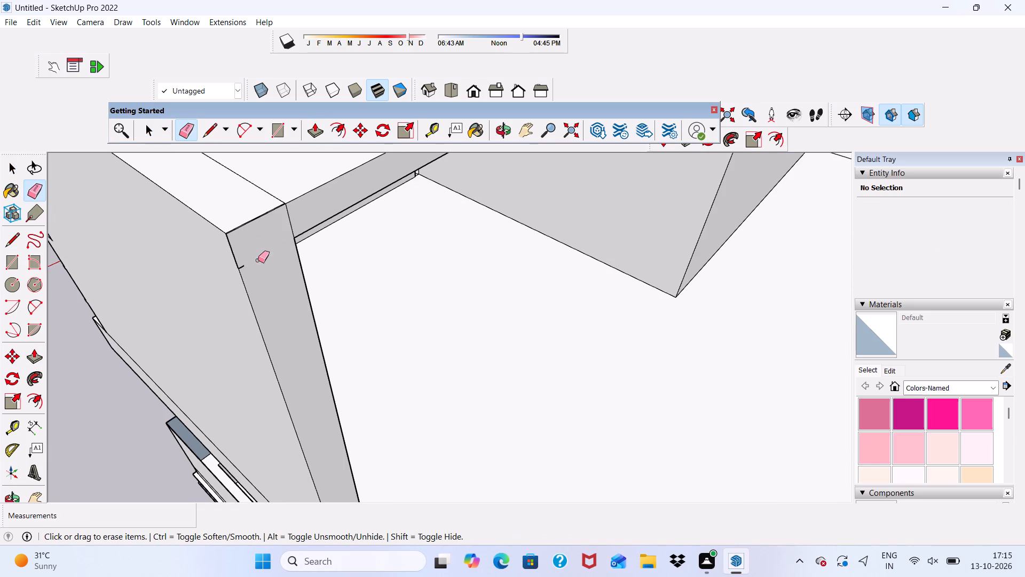
pyautogui.scroll(5, 246, 271)
pyautogui.moveTo(236, 253); pyautogui.dragTo(242, 266)
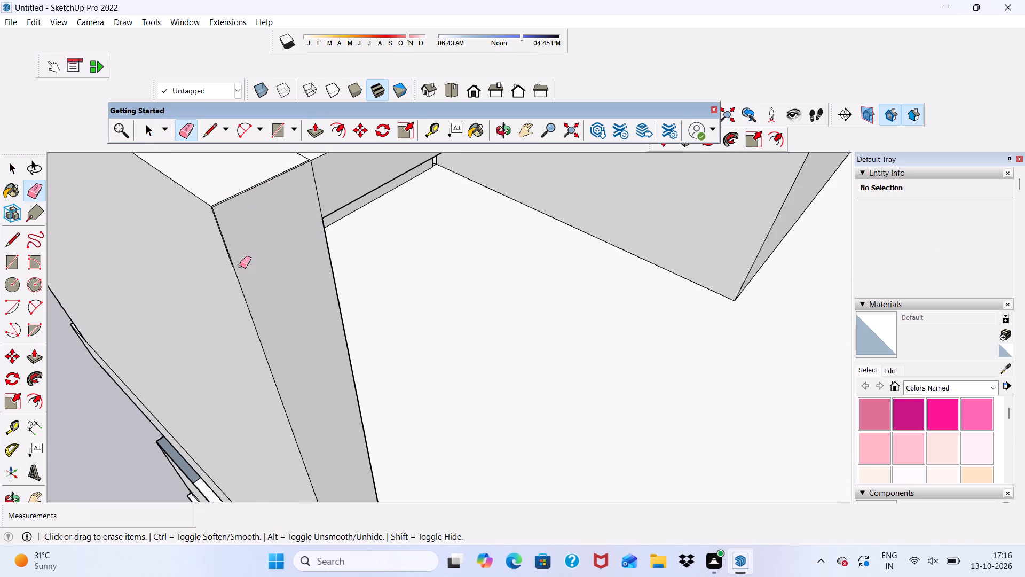
pyautogui.scroll(1, 306, 191)
pyautogui.scroll(-6, 284, 313)
pyautogui.scroll(5, 353, 190)
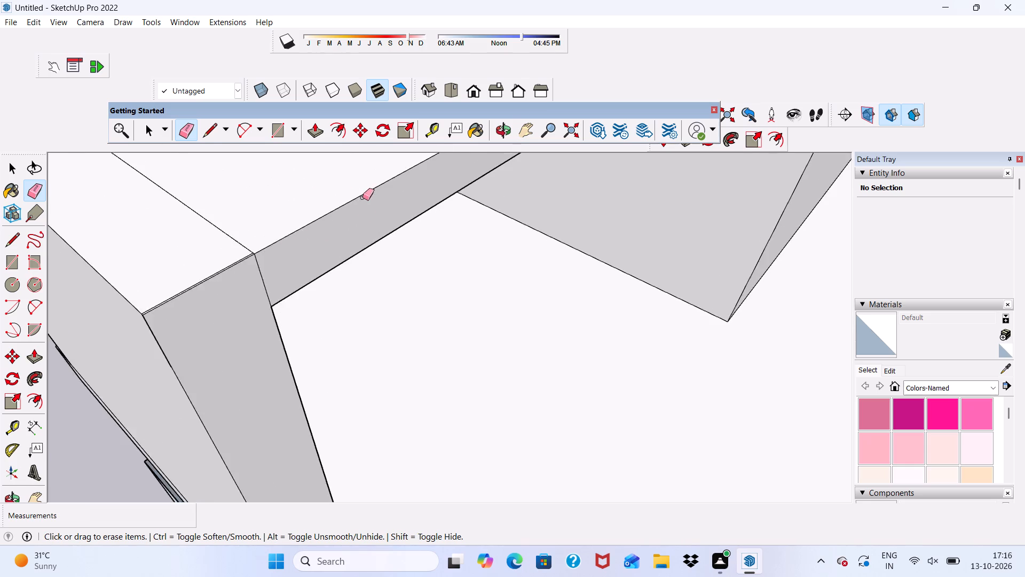
# Push/Pull the top slab's narrow front face outward by 1/2" above the balcony opening.
pyautogui.scroll(-6, 356, 231)
pyautogui.moveTo(297, 260); pyautogui.dragTo(521, 259, button='middle')
pyautogui.scroll(-9, 430, 235)
pyautogui.moveTo(515, 269); pyautogui.dragTo(606, 241, button='middle')
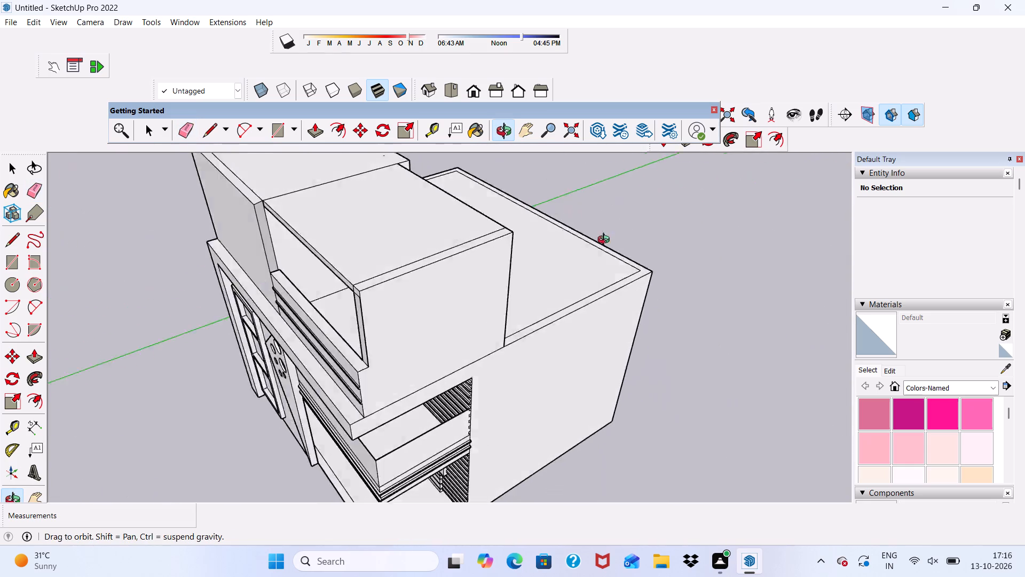
pyautogui.moveTo(606, 241); pyautogui.dragTo(806, 185, button='middle')
pyautogui.scroll(6, 442, 176)
pyautogui.moveTo(351, 201); pyautogui.dragTo(235, 223, button='middle')
pyautogui.scroll(-3, 306, 147)
pyautogui.scroll(6, 306, 147)
pyautogui.press('space')
pyautogui.scroll(6, 278, 190)
pyautogui.click(261, 212)
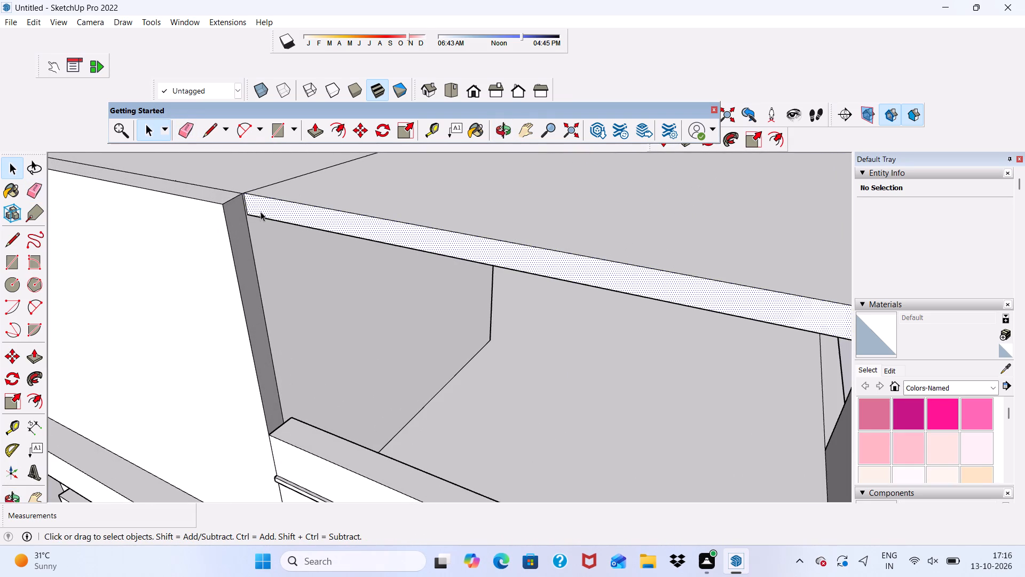
pyautogui.moveTo(312, 129); pyautogui.dragTo(312, 135)
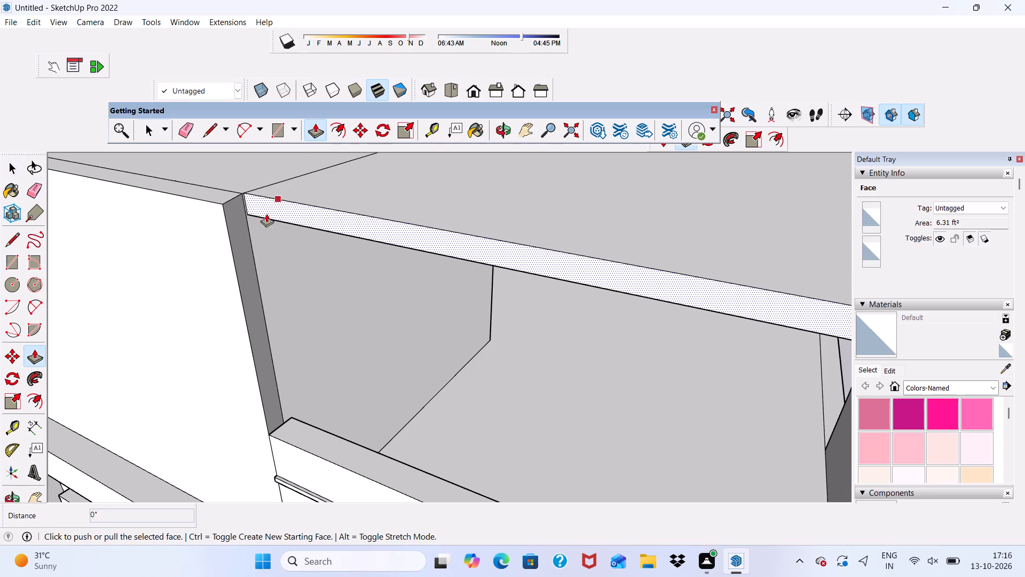
pyautogui.click(271, 208)
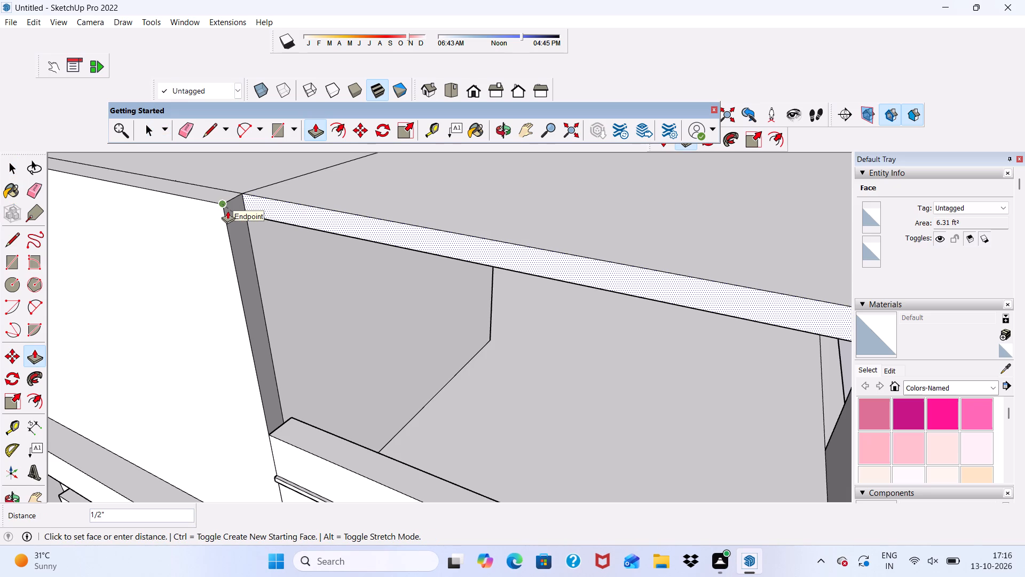
pyautogui.press('space')
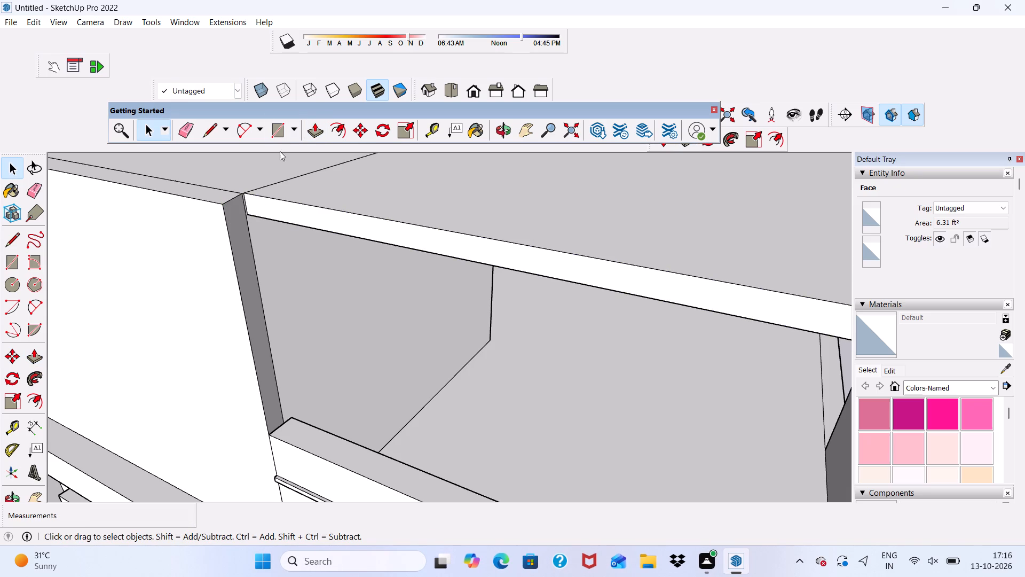
pyautogui.moveTo(315, 128); pyautogui.dragTo(315, 135)
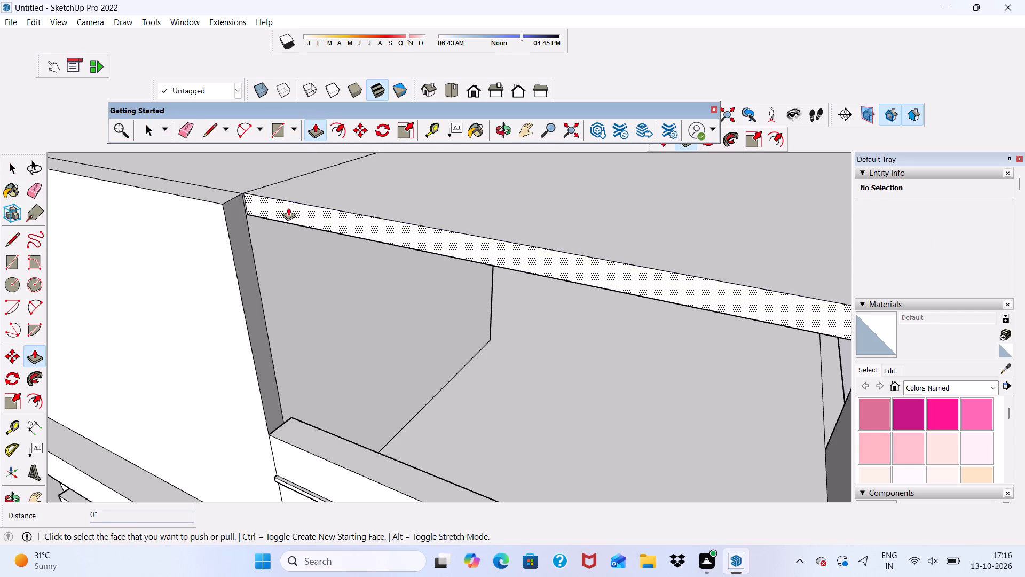
pyautogui.click(288, 207)
pyautogui.click(270, 208)
pyautogui.scroll(-7, 207, 221)
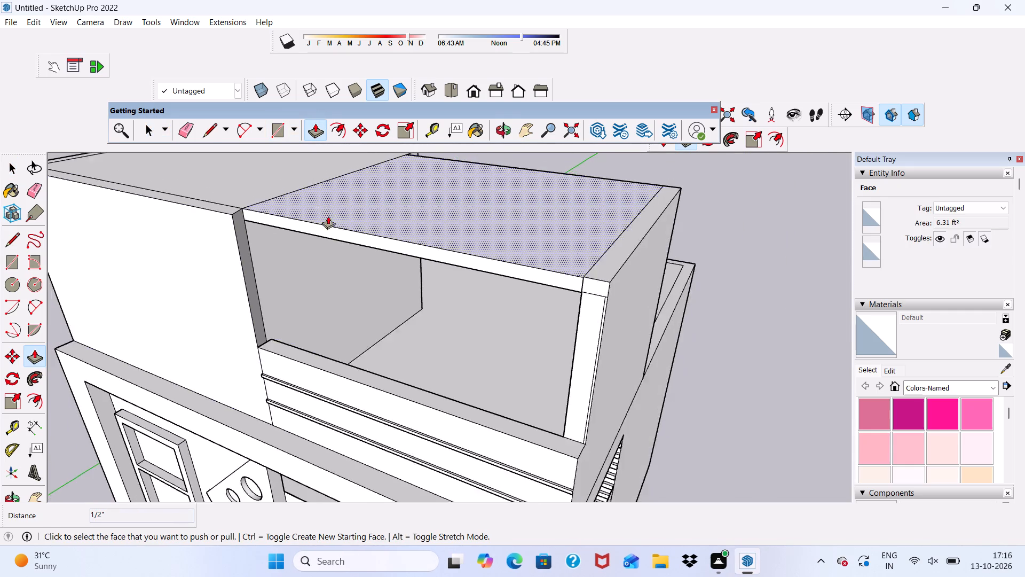
pyautogui.scroll(-1, 328, 216)
# Erase the seam between the top slab and the side wall on the roof surface.
pyautogui.press('space')
pyautogui.middleClick(332, 219)
pyautogui.click(187, 128)
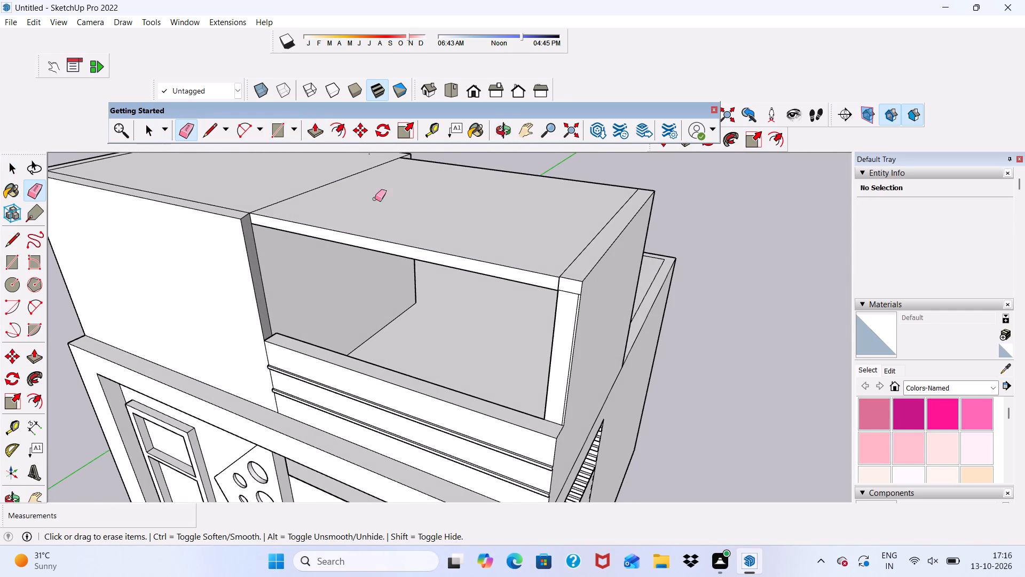
pyautogui.scroll(1, 571, 240)
pyautogui.click(582, 252)
pyautogui.scroll(-1, 582, 260)
# Push/Pull the thin end face of the slab's front lip by 9" across the side wall's front to its outer edge.
pyautogui.moveTo(582, 263); pyautogui.dragTo(625, 186, button='middle')
pyautogui.scroll(6, 625, 186)
pyautogui.moveTo(620, 185); pyautogui.dragTo(547, 237, button='middle')
pyautogui.scroll(13, 512, 204)
pyautogui.press('space')
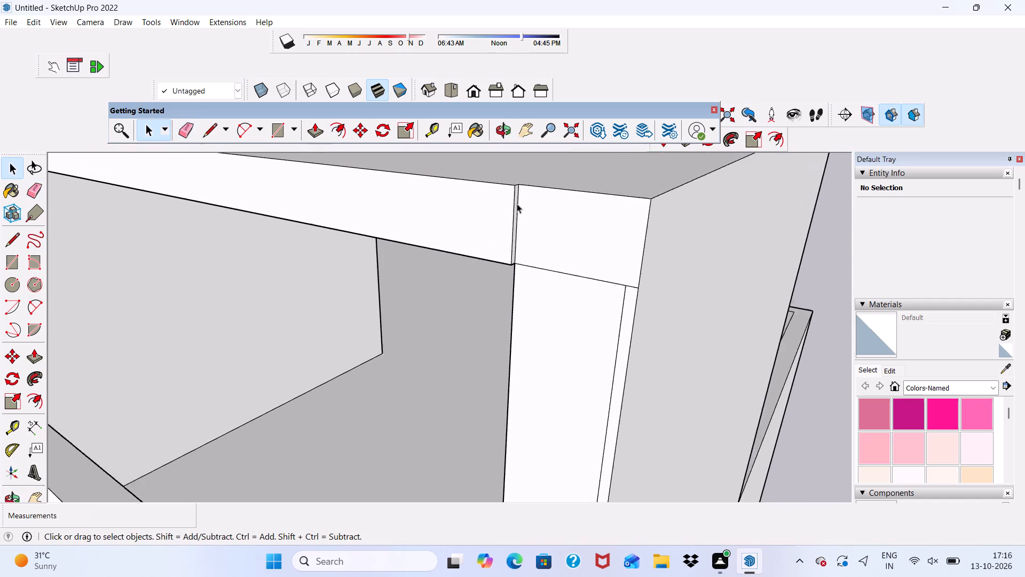
pyautogui.scroll(6, 517, 204)
pyautogui.click(514, 200)
pyautogui.scroll(5, 525, 192)
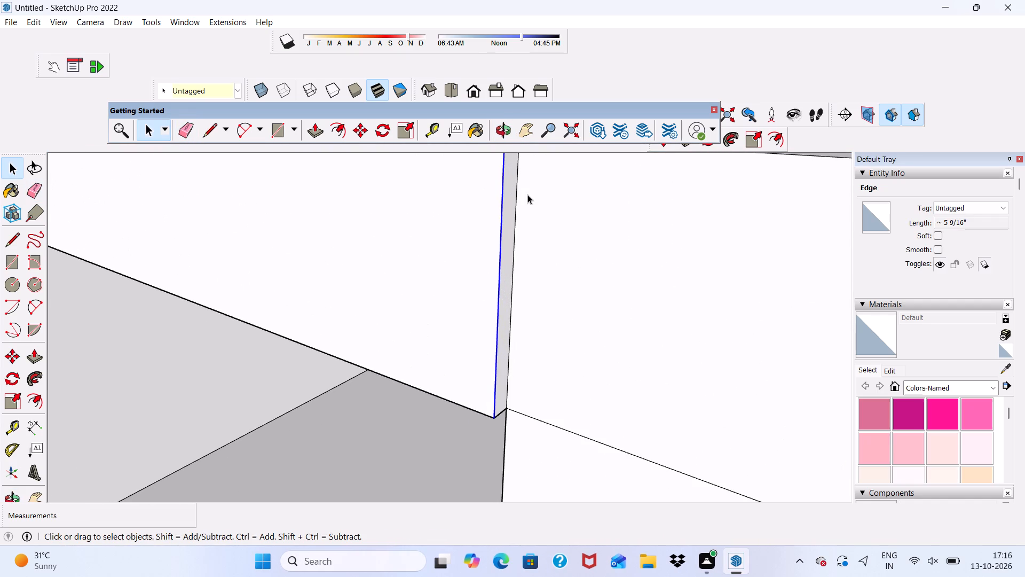
pyautogui.click(508, 199)
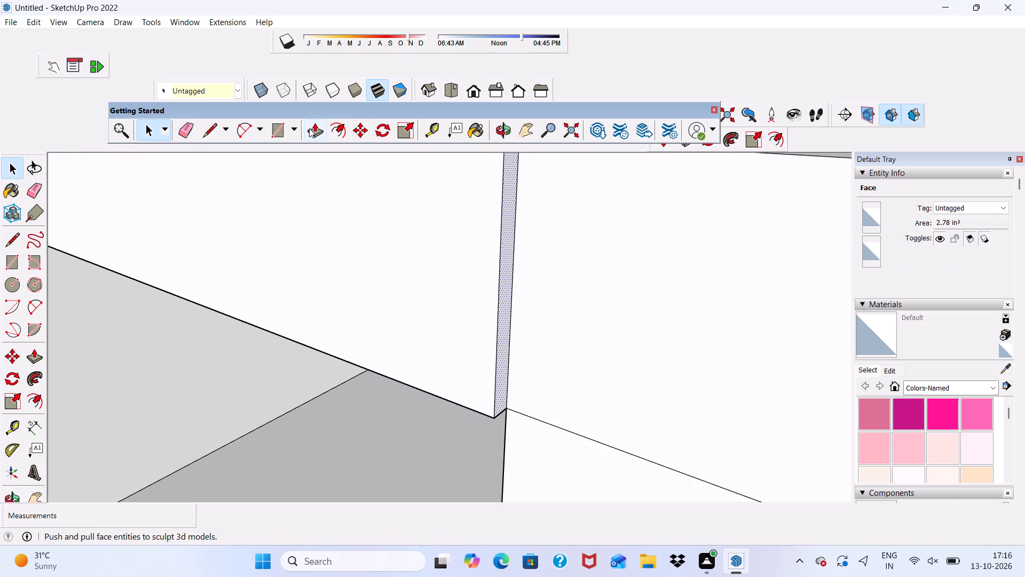
pyautogui.moveTo(309, 128); pyautogui.dragTo(318, 132)
pyautogui.click(511, 206)
pyautogui.scroll(-4, 569, 222)
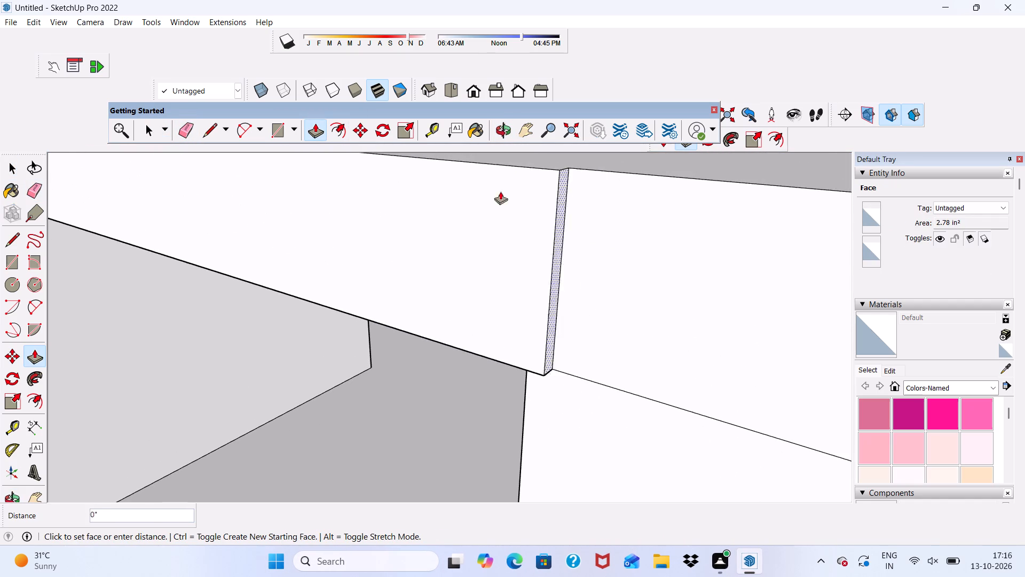
pyautogui.scroll(-4, 504, 205)
pyautogui.click(817, 225)
pyautogui.scroll(-1, 812, 237)
# Draw a line about 1/2" long across the front lip's underside at the side wall's inner corner.
pyautogui.moveTo(812, 241); pyautogui.dragTo(806, 242, button='middle')
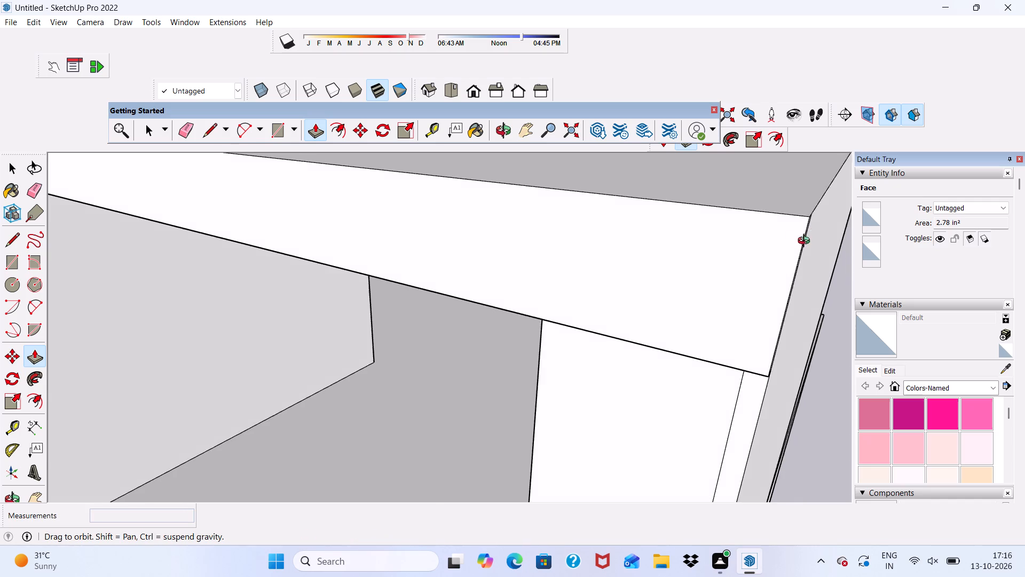
pyautogui.moveTo(806, 242); pyautogui.dragTo(645, 225, button='middle')
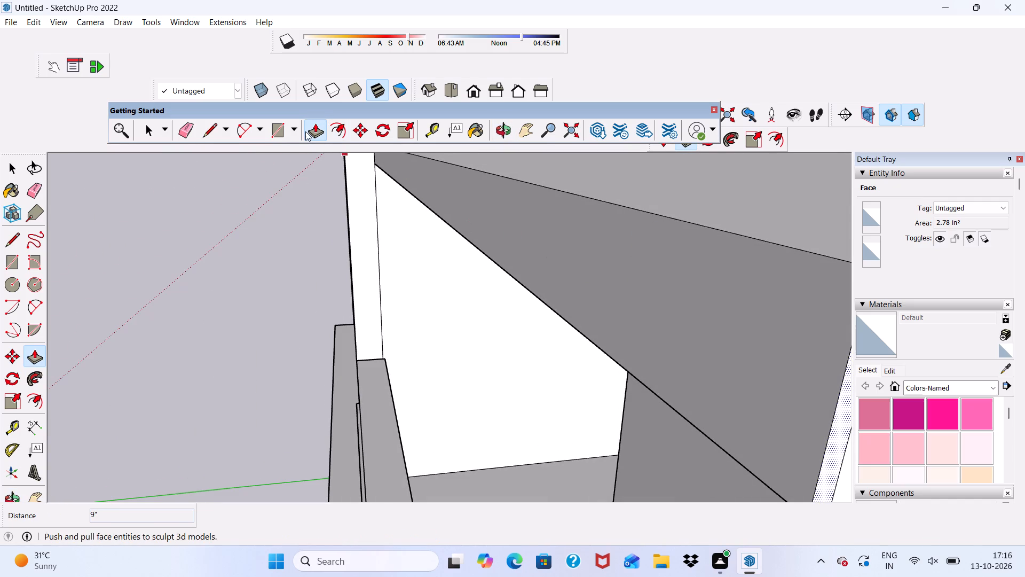
pyautogui.click(305, 131)
pyautogui.click(316, 134)
pyautogui.scroll(-4, 383, 233)
pyautogui.moveTo(546, 294); pyautogui.dragTo(663, 204, button='middle')
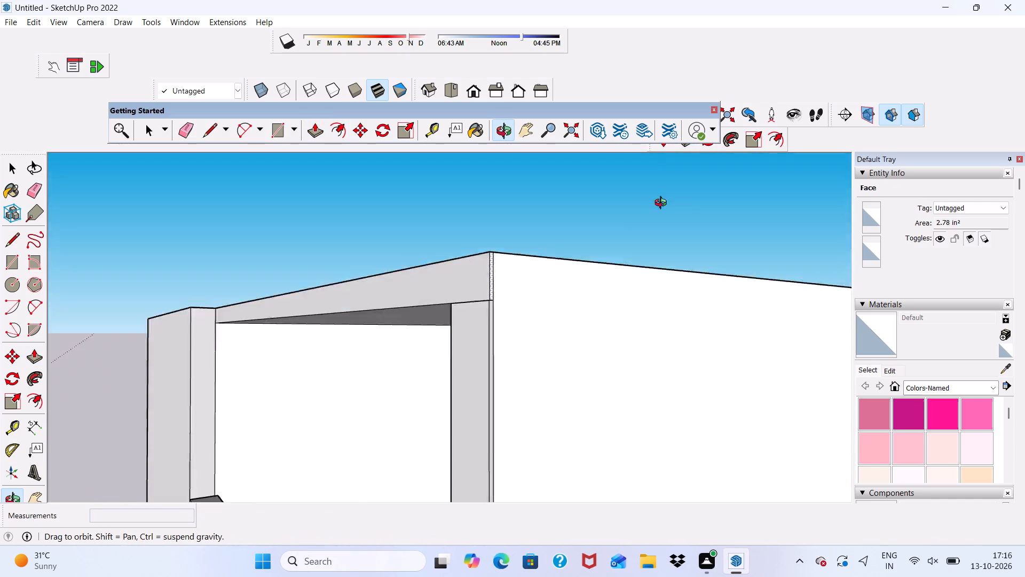
pyautogui.moveTo(663, 204); pyautogui.dragTo(772, 140, button='middle')
pyautogui.scroll(12, 332, 323)
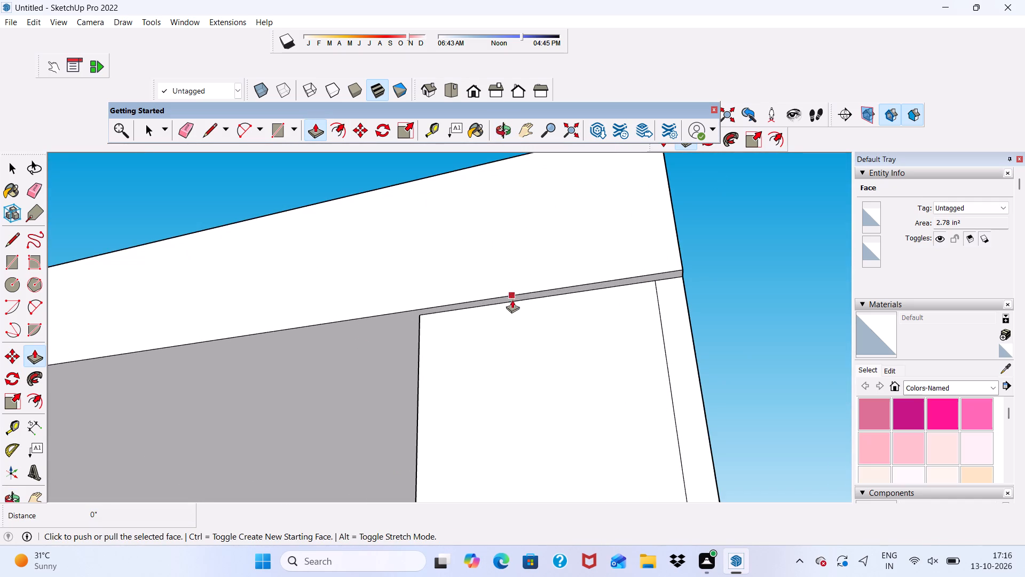
pyautogui.press('space')
pyautogui.click(206, 123)
pyautogui.scroll(5, 409, 347)
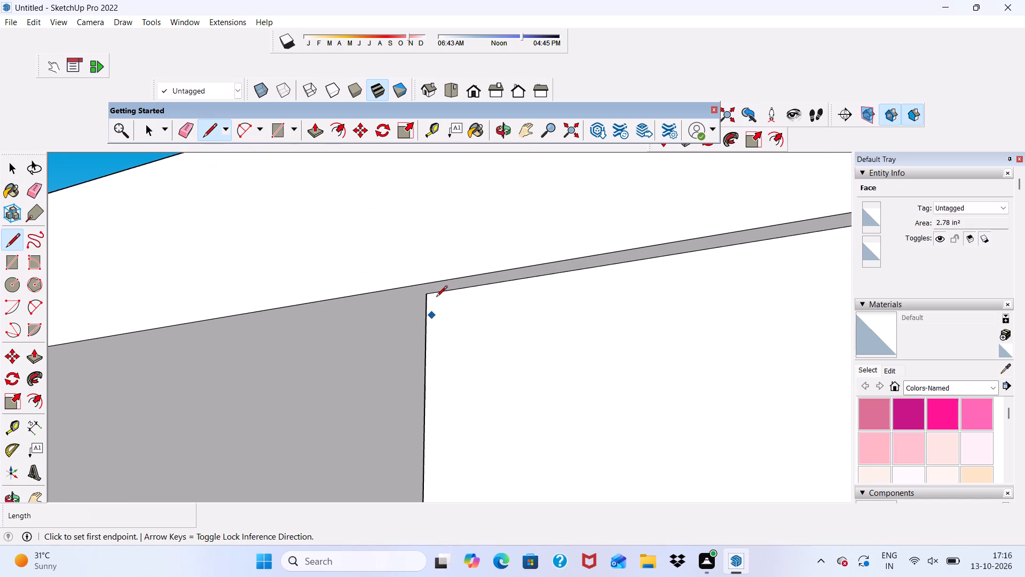
pyautogui.scroll(4, 436, 298)
pyautogui.click(422, 294)
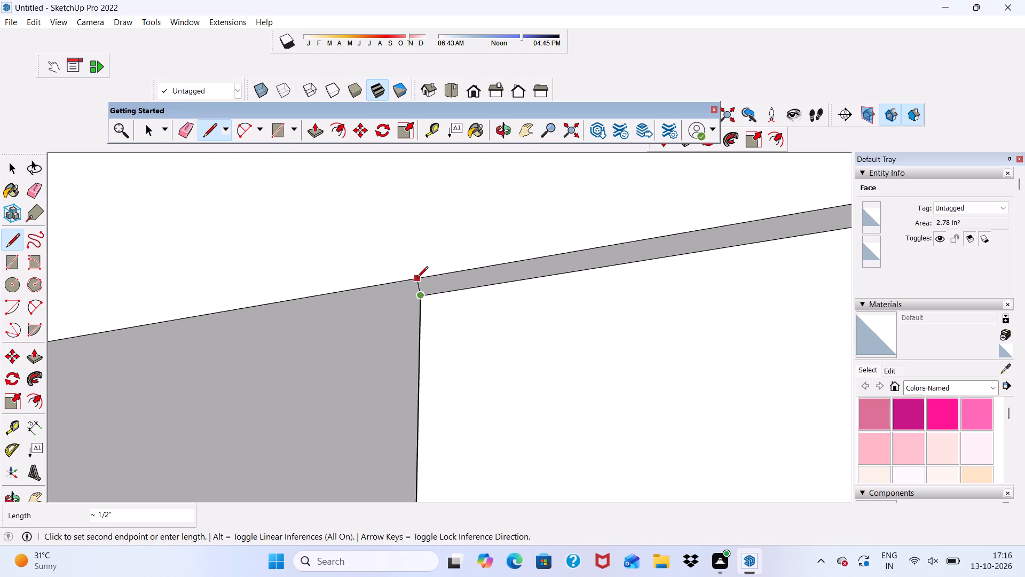
pyautogui.click(417, 278)
pyautogui.press('space')
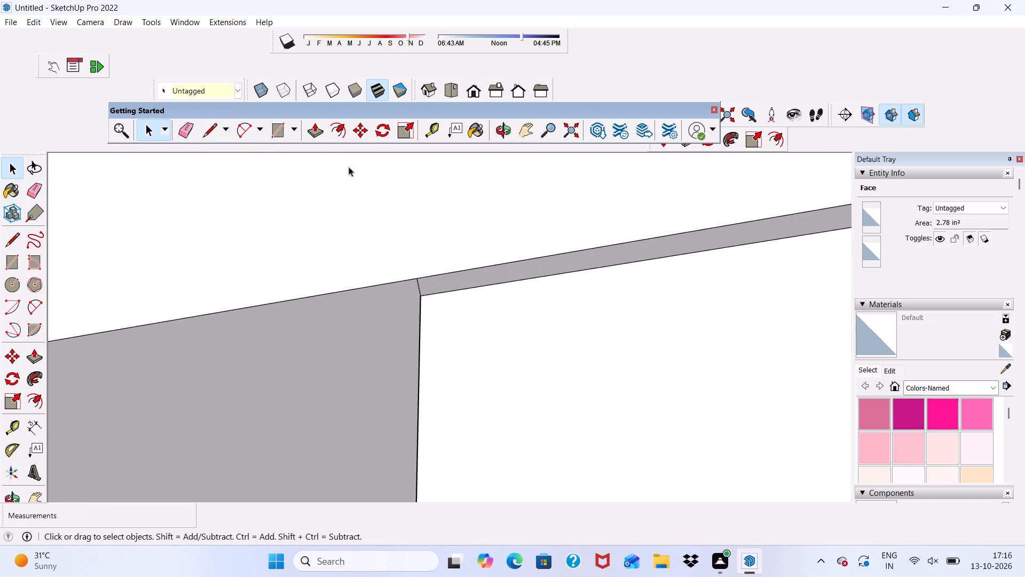
# Push/Pull the front lip's underside strip about 5' 4 1/16" down the side wall's front to the parapet top.
pyautogui.click(316, 132)
pyautogui.press('space')
pyautogui.click(495, 272)
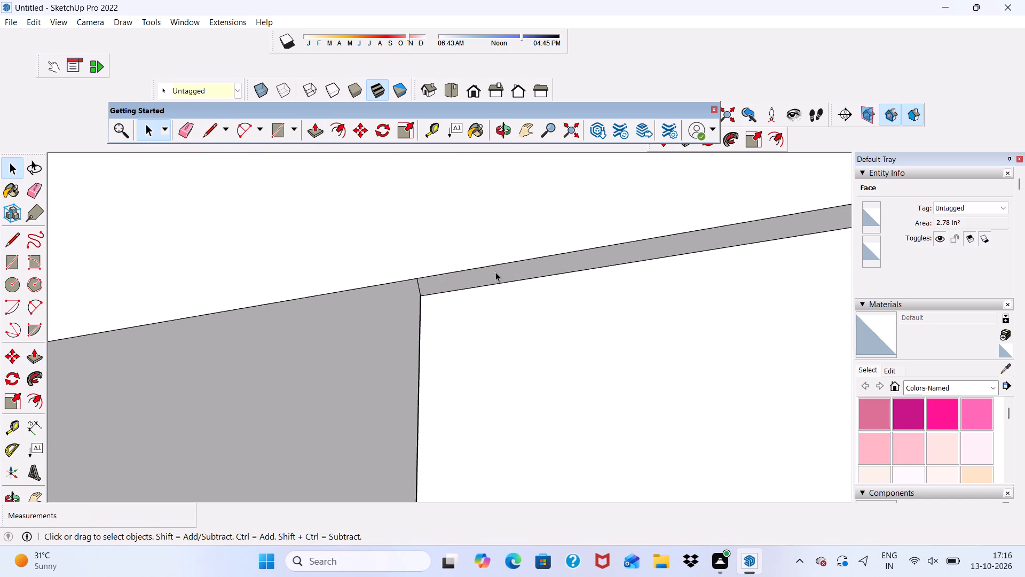
pyautogui.click(313, 131)
pyautogui.click(495, 264)
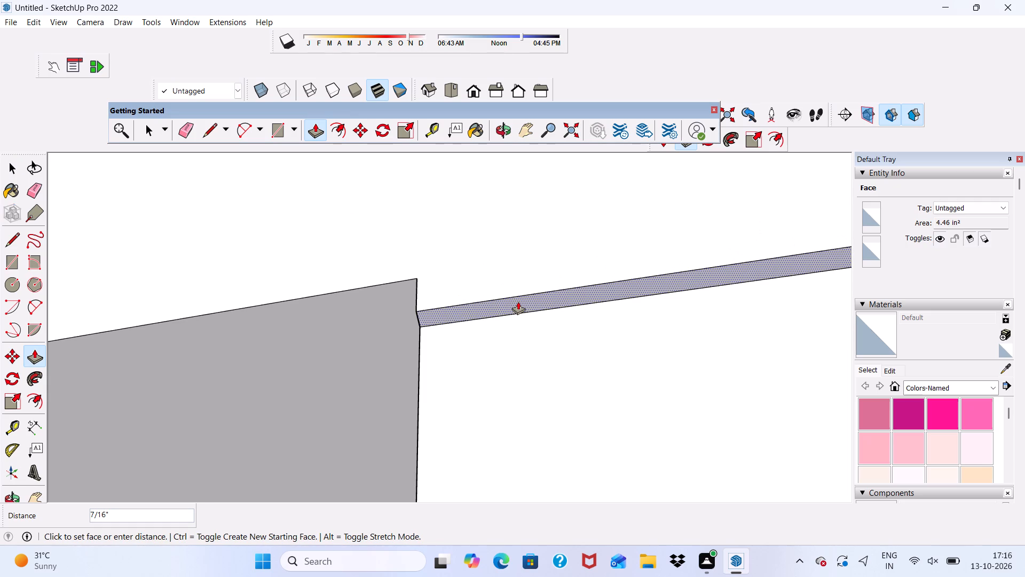
pyautogui.scroll(-6, 452, 307)
pyautogui.scroll(-5, 508, 273)
pyautogui.scroll(-5, 558, 273)
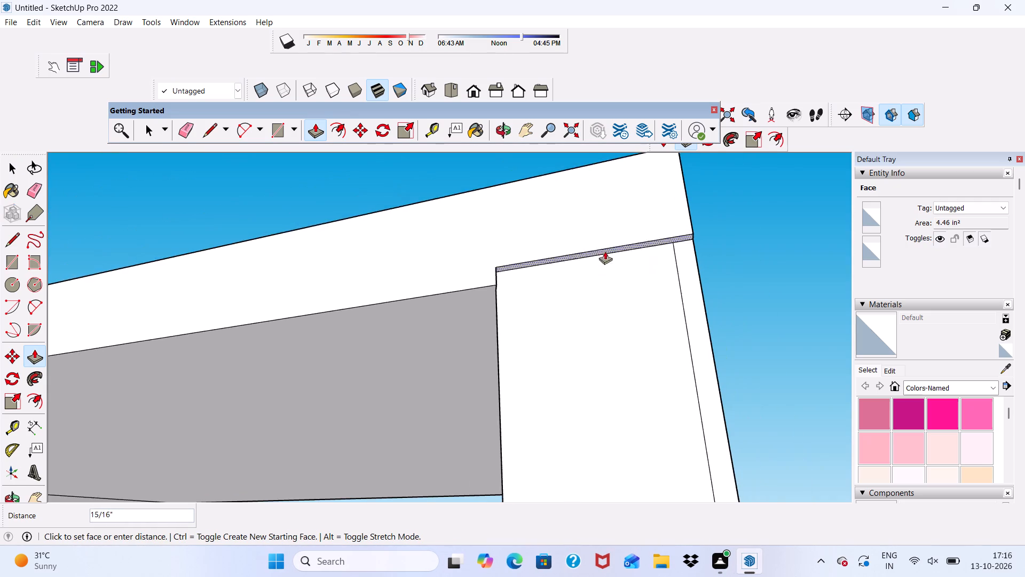
pyautogui.scroll(-2, 605, 251)
pyautogui.moveTo(617, 268); pyautogui.dragTo(628, 357, button='middle')
pyautogui.scroll(-10, 591, 322)
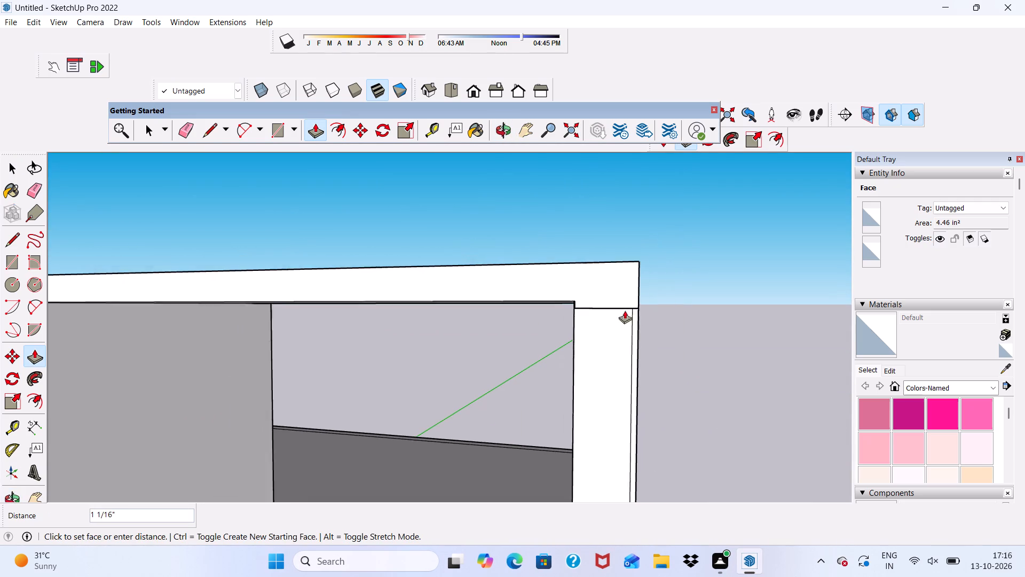
pyautogui.scroll(-10, 625, 310)
pyautogui.scroll(2, 613, 480)
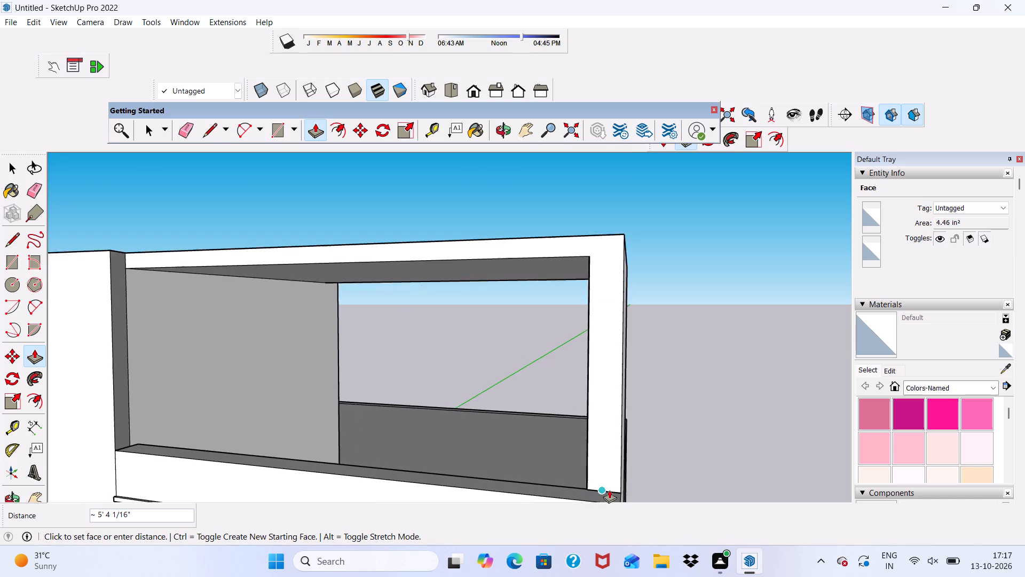
pyautogui.scroll(2, 609, 490)
pyautogui.click(609, 492)
pyautogui.scroll(-1, 611, 368)
pyautogui.moveTo(615, 362); pyautogui.dragTo(539, 367, button='middle')
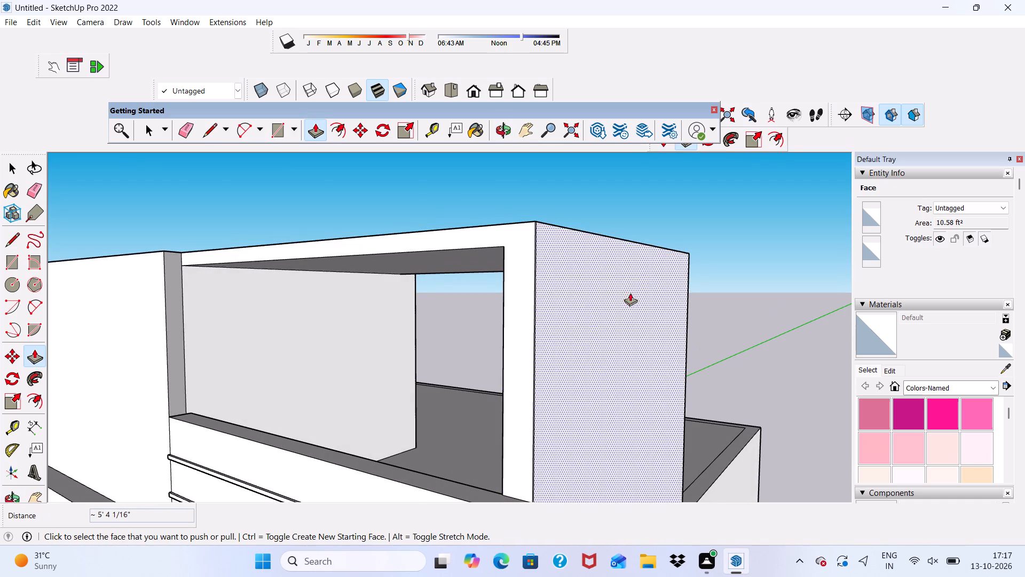
pyautogui.press('space')
# Erase the vertical seam beside the front edge of the side wall's outer face.
pyautogui.scroll(3, 779, 279)
pyautogui.scroll(-1, 676, 304)
pyautogui.scroll(2, 90, 10)
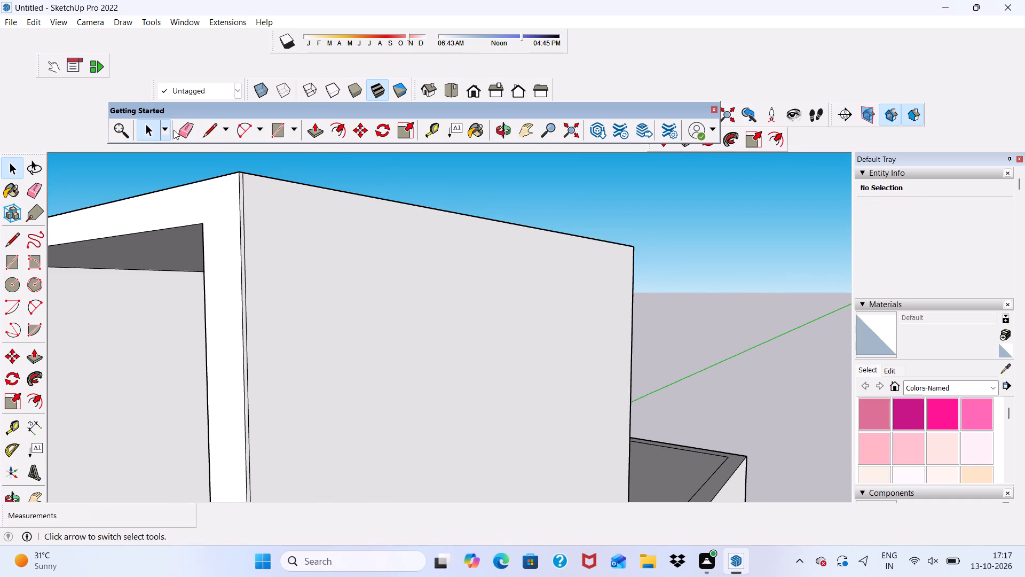
pyautogui.scroll(-1, 183, 132)
pyautogui.click(183, 132)
pyautogui.scroll(3, 243, 210)
pyautogui.click(243, 200)
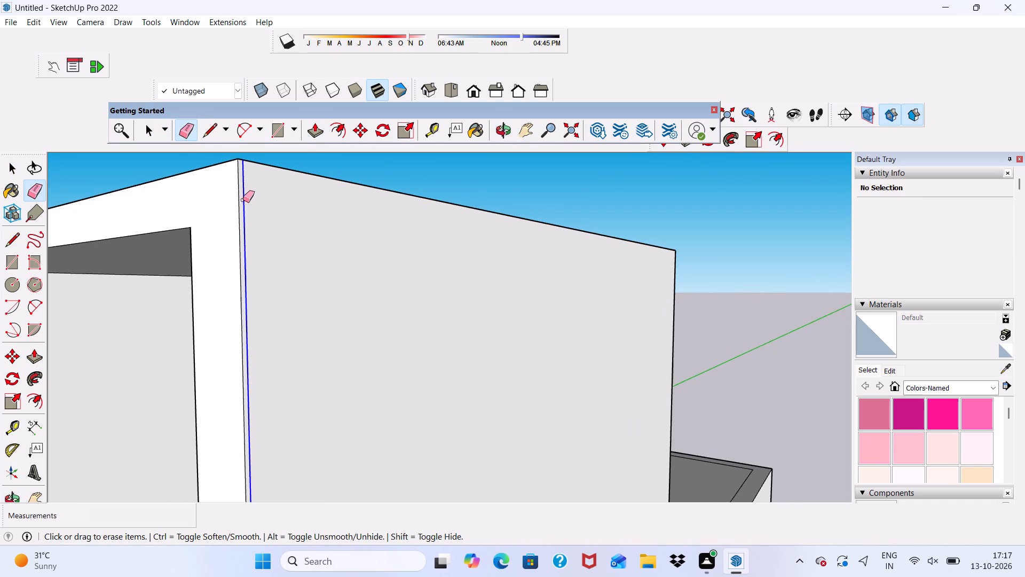
# Erase the narrow leftover strip's vertical line and short end line at the side wall's upper rear corner.
pyautogui.scroll(-7, 246, 198)
pyautogui.moveTo(277, 170); pyautogui.dragTo(437, 216, button='middle')
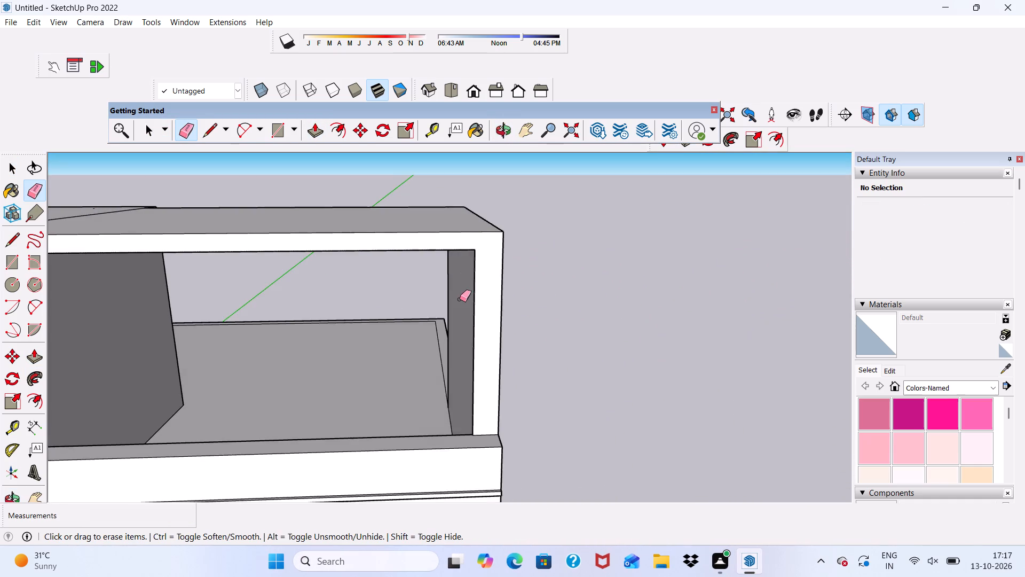
pyautogui.scroll(-4, 470, 303)
pyautogui.moveTo(507, 328); pyautogui.dragTo(248, 336, button='middle')
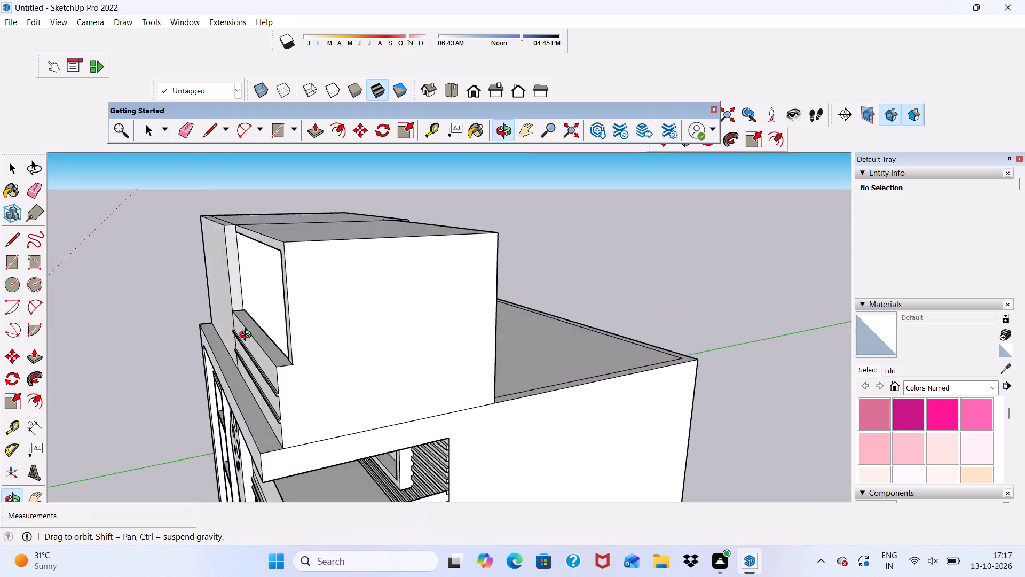
pyautogui.moveTo(248, 336); pyautogui.dragTo(62, 348, button='middle')
pyautogui.scroll(3, 499, 244)
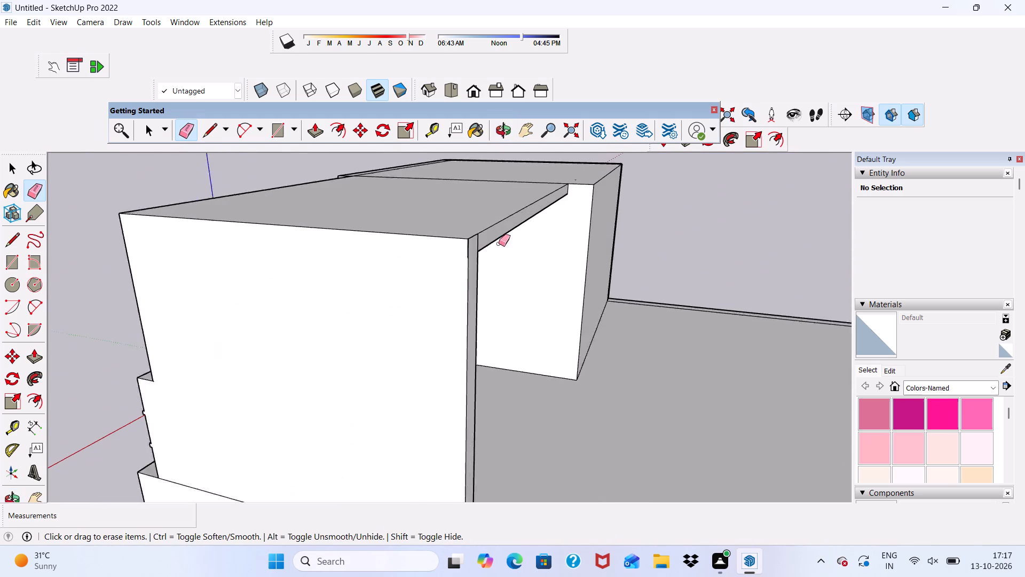
pyautogui.scroll(11, 499, 244)
pyautogui.scroll(5, 390, 295)
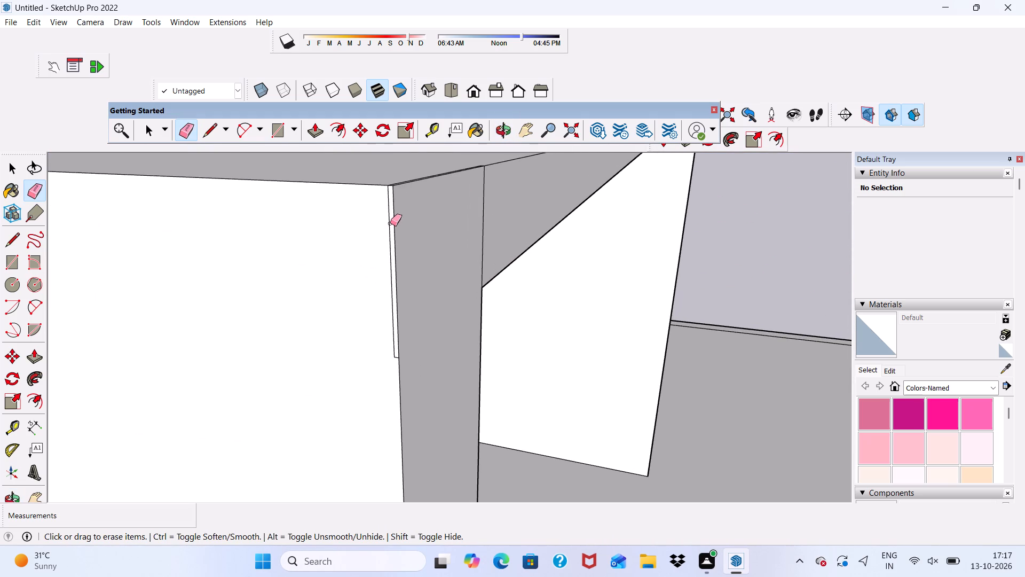
pyautogui.click(390, 223)
pyautogui.scroll(-3, 400, 230)
pyautogui.scroll(10, 366, 328)
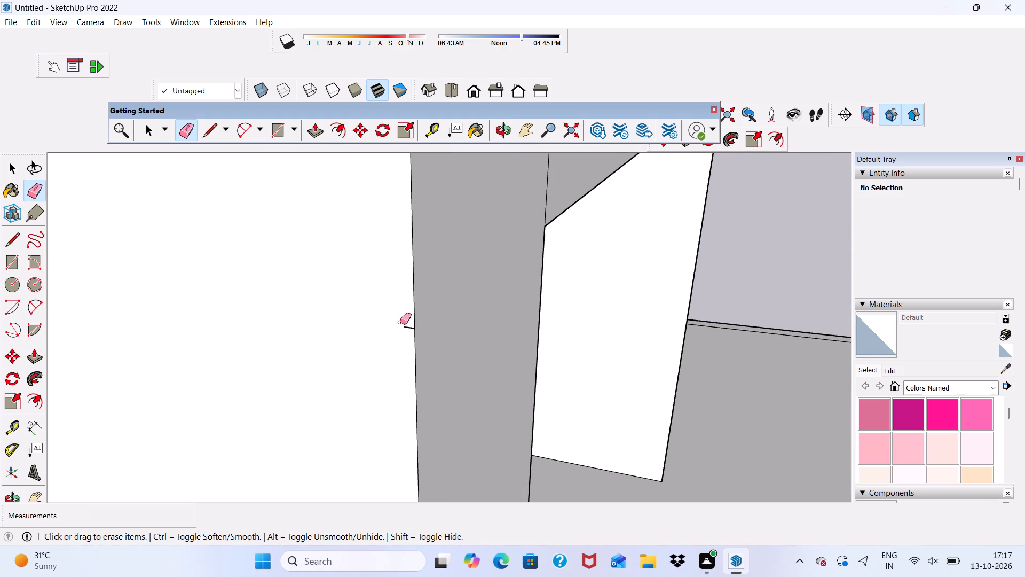
pyautogui.moveTo(406, 324); pyautogui.dragTo(409, 331)
pyautogui.scroll(-10, 409, 307)
pyautogui.scroll(7, 451, 202)
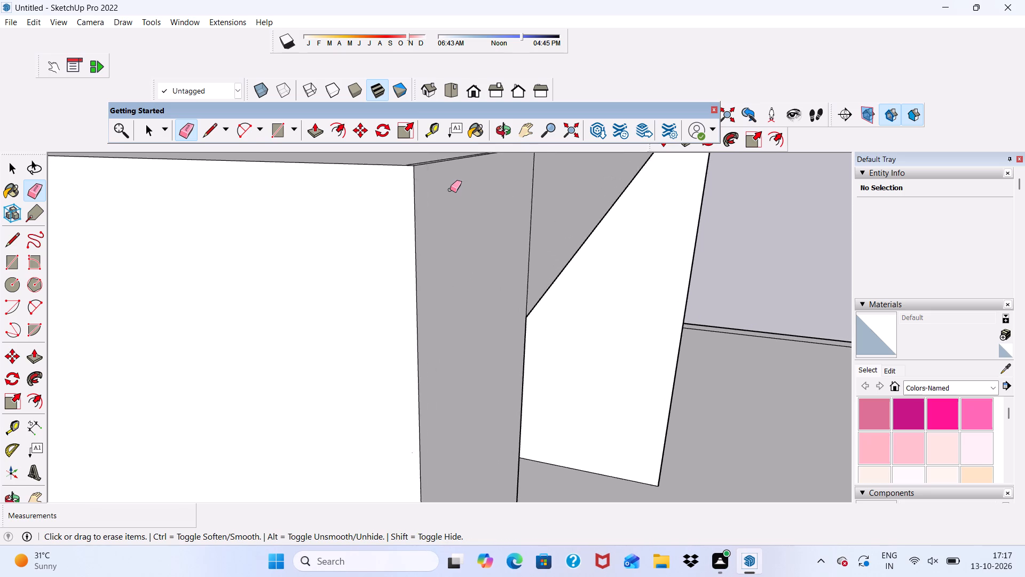
# Clean up stray line fragments around the rear of the top slab and the corner block with the Eraser.
pyautogui.scroll(-2, 457, 212)
pyautogui.moveTo(460, 218); pyautogui.dragTo(415, 341, button='middle')
pyautogui.scroll(6, 380, 311)
pyautogui.click(395, 313)
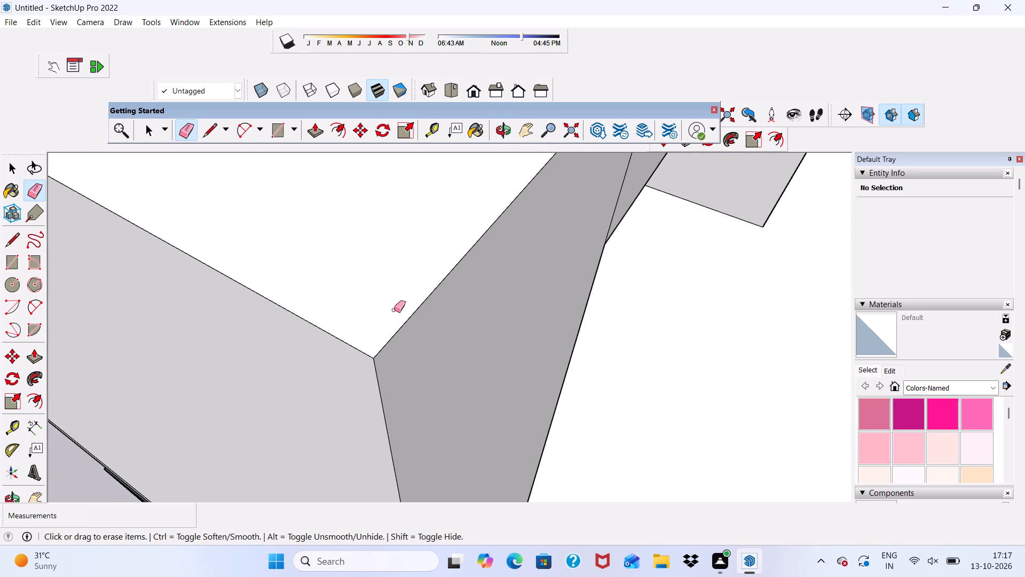
pyautogui.scroll(-5, 370, 301)
pyautogui.moveTo(471, 323); pyautogui.dragTo(162, 220, button='middle')
pyautogui.scroll(1, 630, 248)
pyautogui.moveTo(605, 246); pyautogui.dragTo(573, 250)
pyautogui.scroll(-5, 585, 248)
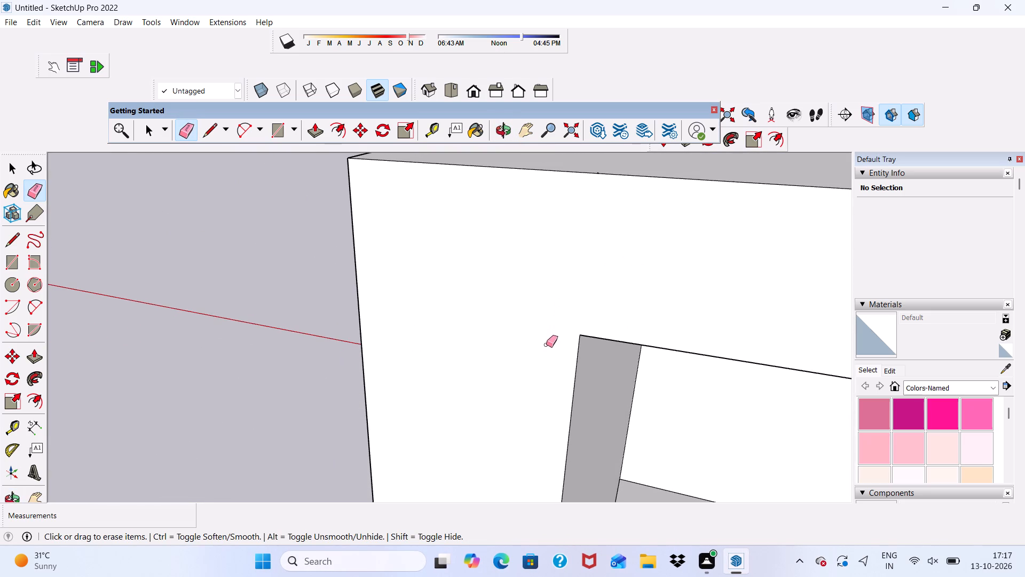
pyautogui.moveTo(543, 354); pyautogui.dragTo(513, 306)
pyautogui.press('space')
pyautogui.scroll(-9, 436, 277)
pyautogui.moveTo(379, 297); pyautogui.dragTo(700, 276, button='middle')
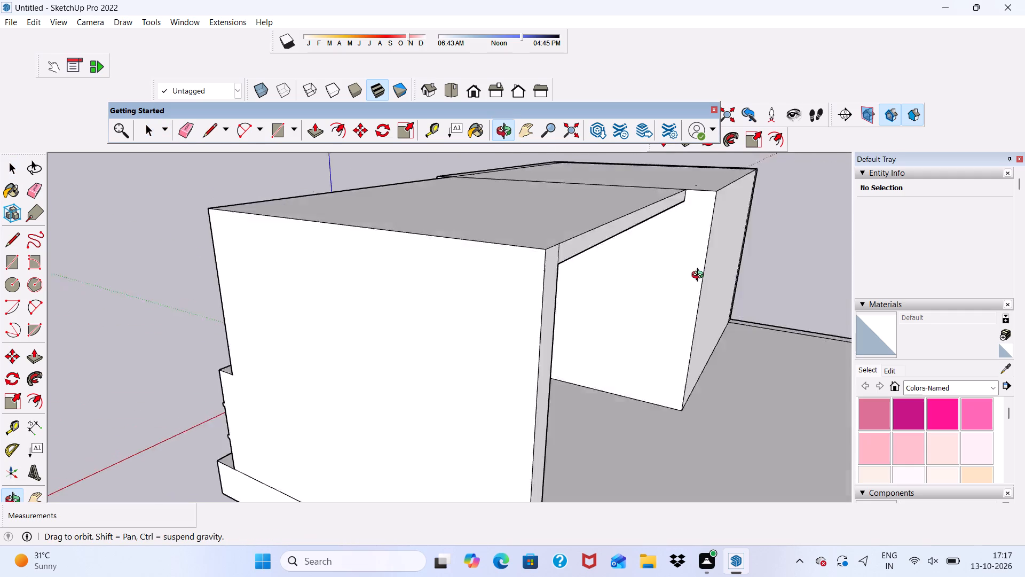
pyautogui.moveTo(700, 276); pyautogui.dragTo(759, 268, button='middle')
pyautogui.moveTo(436, 287); pyautogui.dragTo(766, 287, button='middle')
pyautogui.scroll(-7, 455, 290)
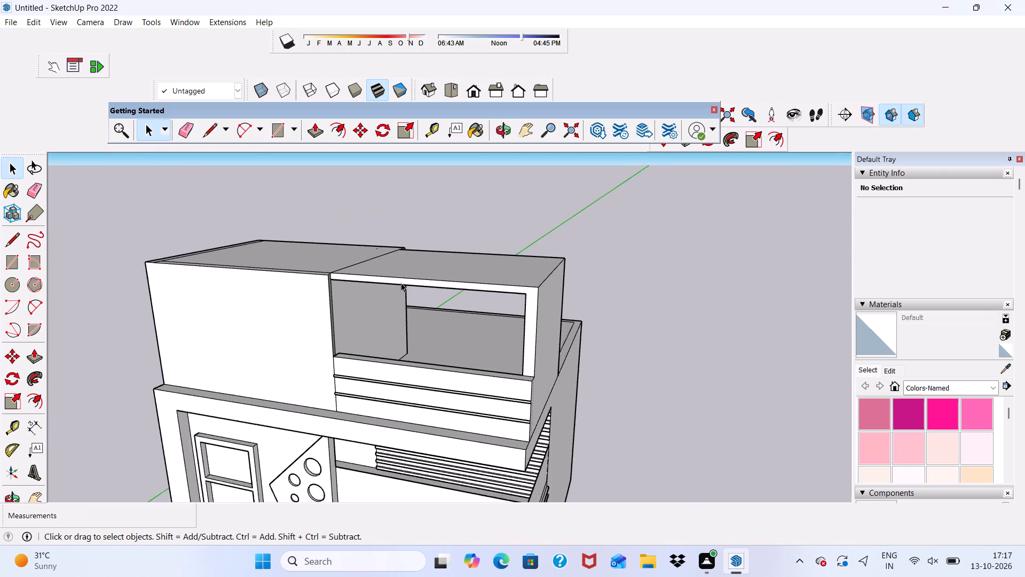
# Erase the tiny stray mark on the corner block's roof near its rear edge.
pyautogui.click(277, 135)
pyautogui.scroll(5, 443, 246)
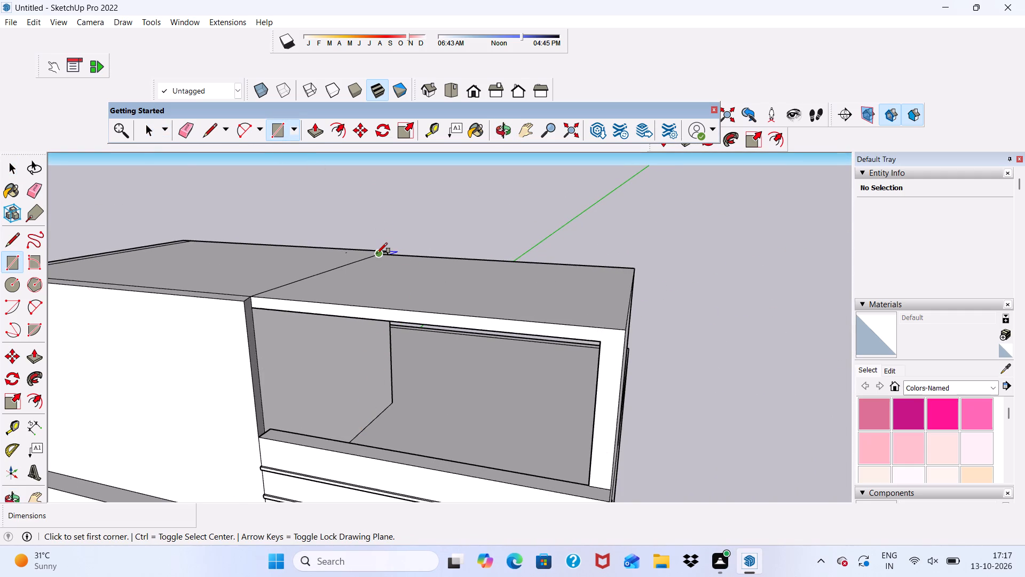
pyautogui.scroll(2, 377, 253)
pyautogui.click(179, 127)
pyautogui.scroll(3, 362, 230)
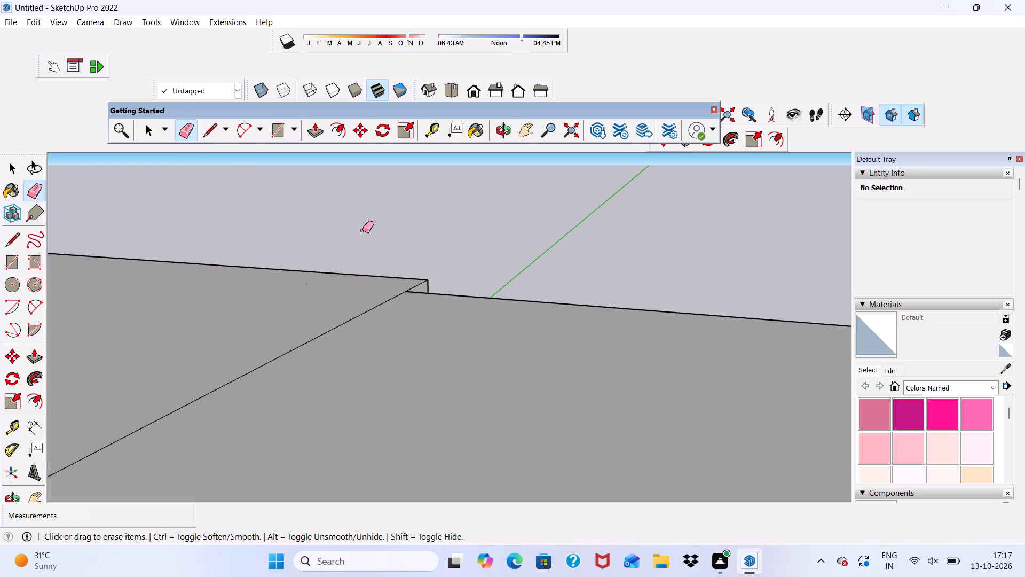
pyautogui.scroll(2, 362, 230)
pyautogui.moveTo(287, 301); pyautogui.dragTo(318, 308)
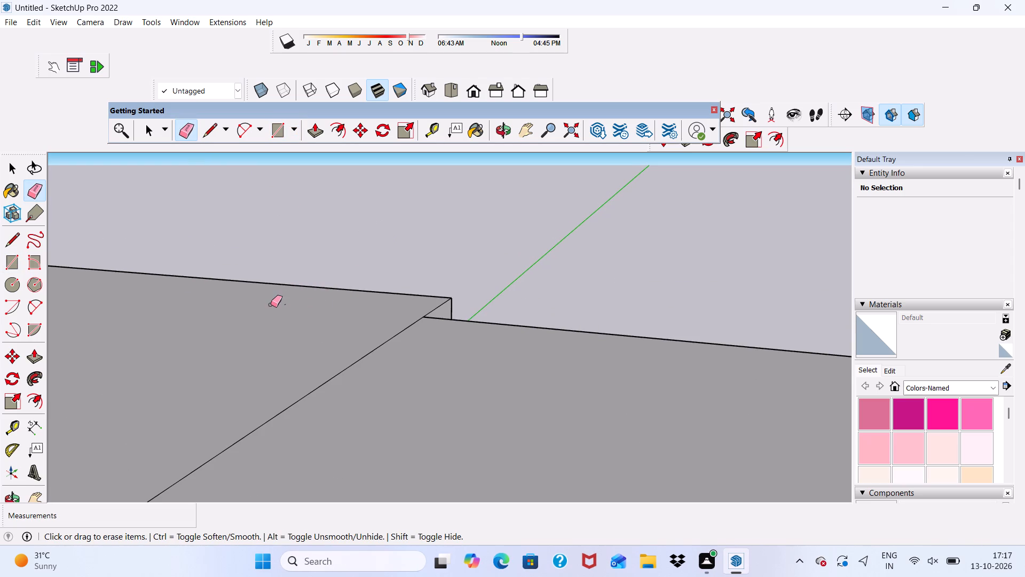
pyautogui.moveTo(275, 305); pyautogui.dragTo(283, 309)
pyautogui.scroll(-5, 321, 283)
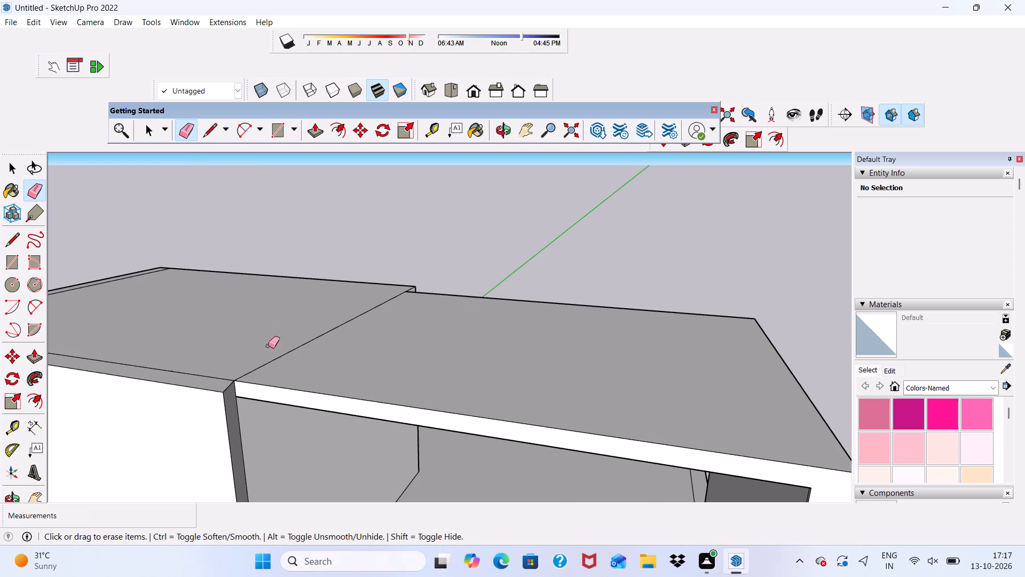
pyautogui.moveTo(306, 357); pyautogui.dragTo(413, 342, button='middle')
pyautogui.press('space')
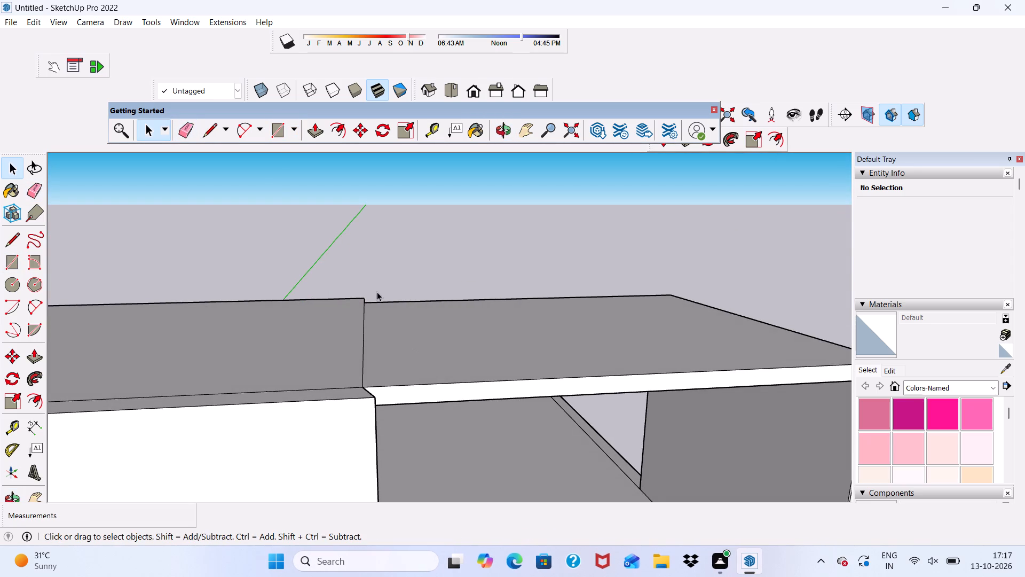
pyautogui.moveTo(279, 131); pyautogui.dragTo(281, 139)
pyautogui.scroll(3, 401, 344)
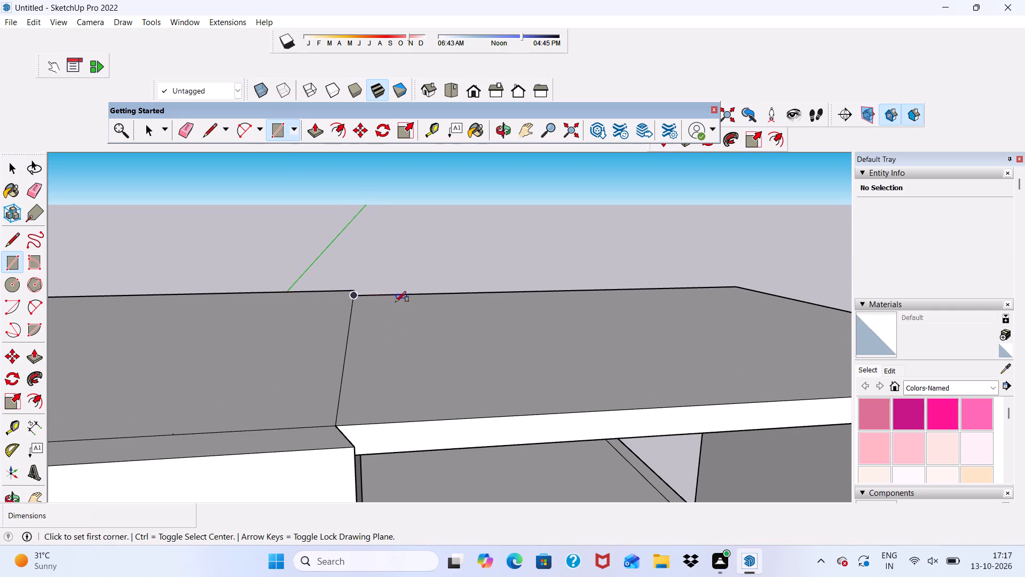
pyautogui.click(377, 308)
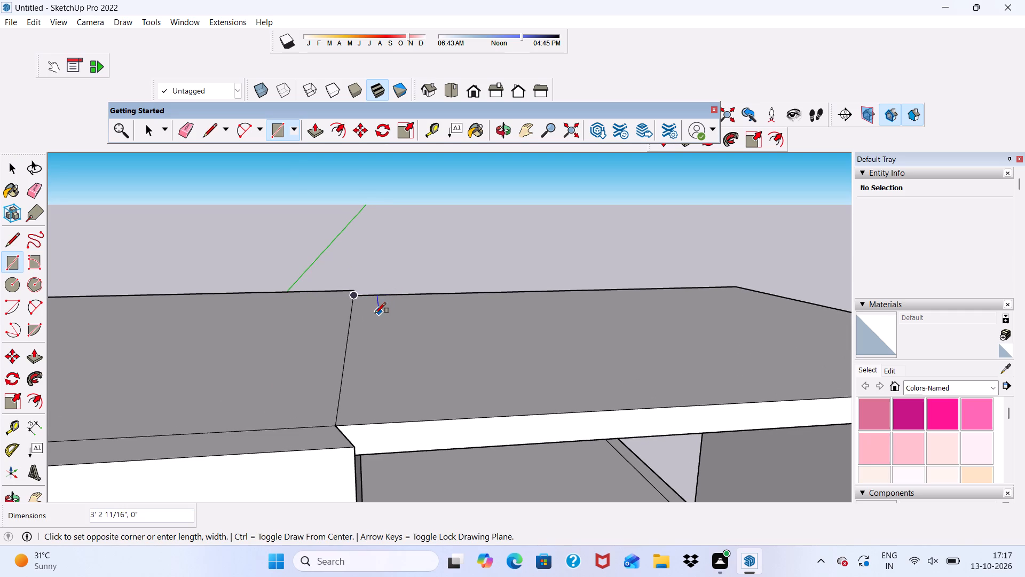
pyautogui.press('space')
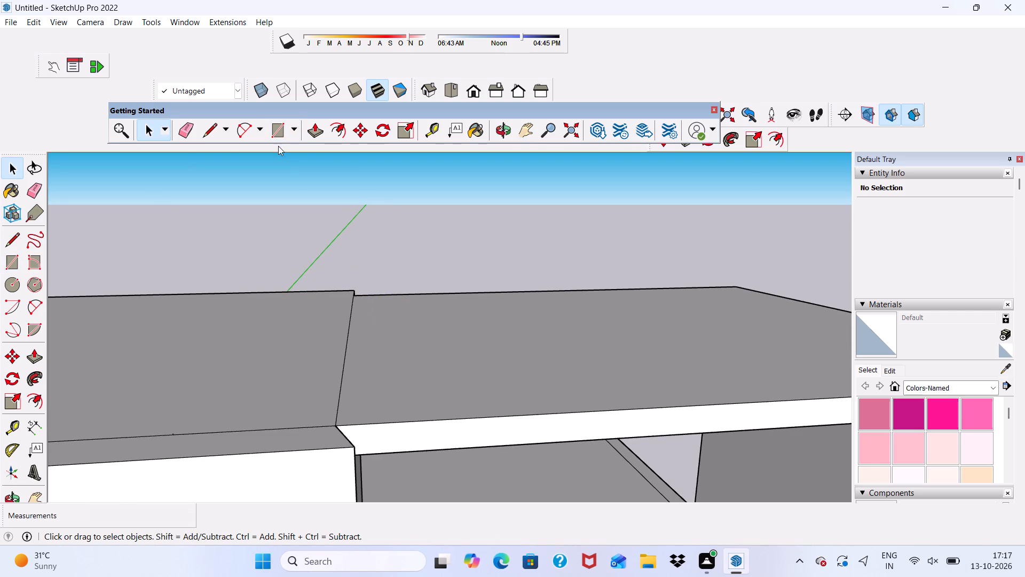
# Draw a narrow rectangle about 7' by 1' on the top slab's roof surface, beside the corner block.
pyautogui.moveTo(275, 129); pyautogui.dragTo(277, 135)
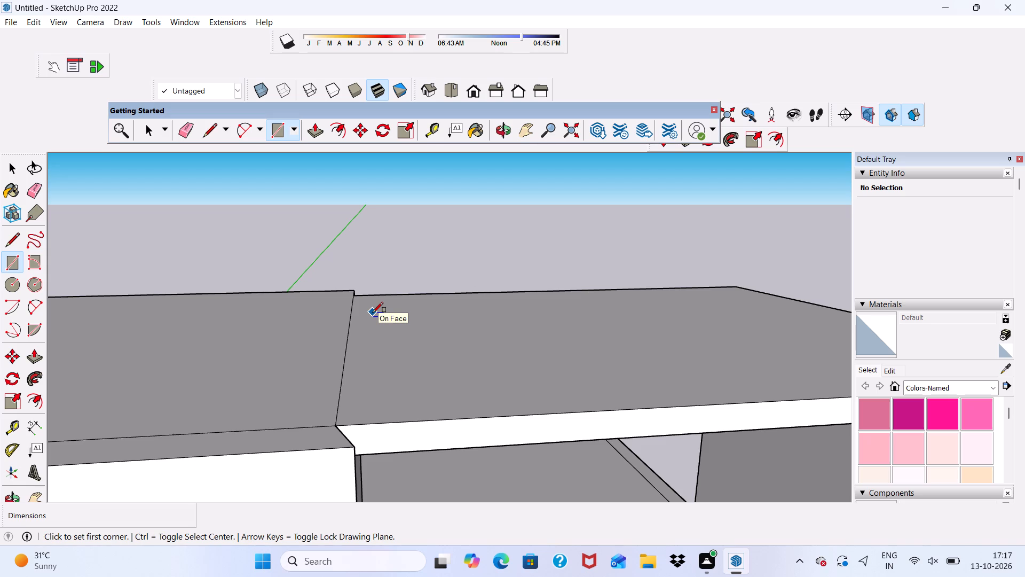
pyautogui.click(373, 313)
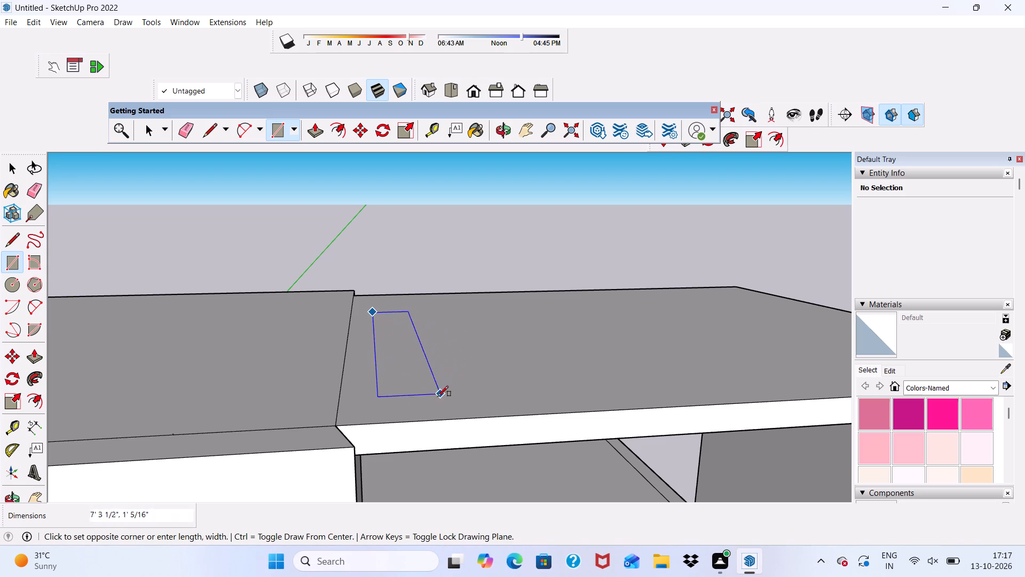
pyautogui.click(438, 404)
pyautogui.press('space')
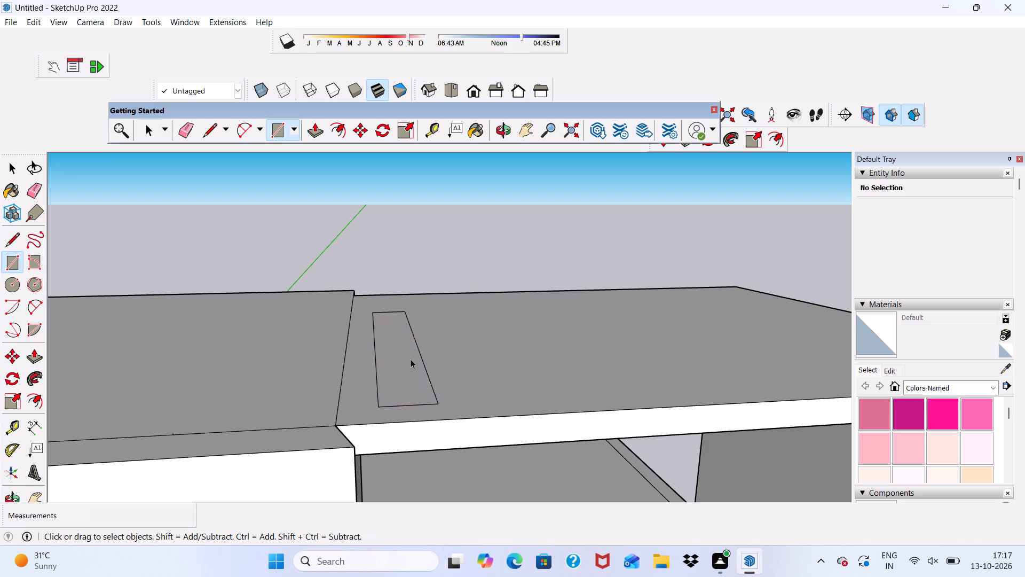
# Copy the rectangle with its edges 1' 8 3/8" along the top slab away from the corner block and array it *6.
pyautogui.doubleClick(411, 358)
pyautogui.click(355, 135)
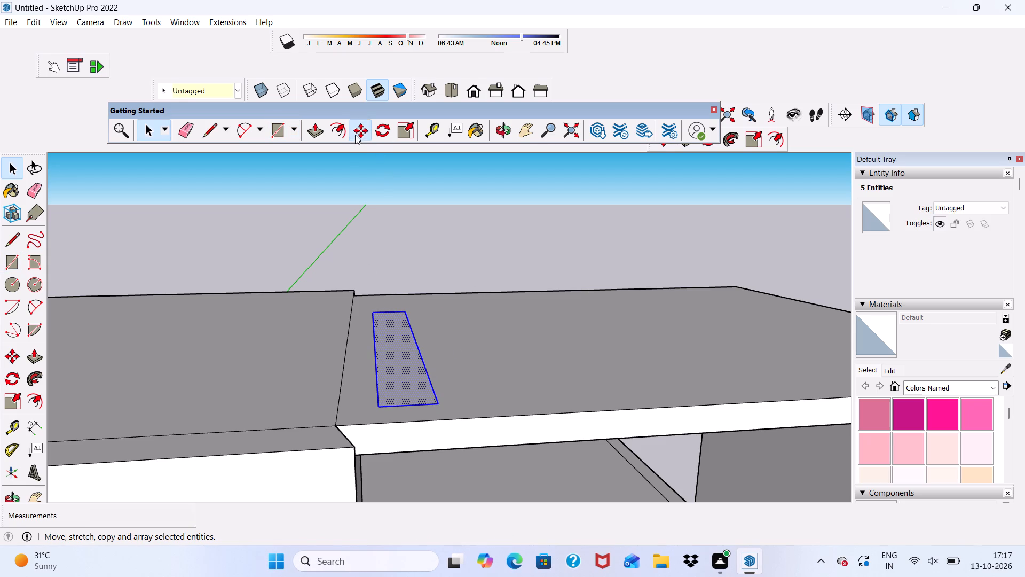
pyautogui.click(399, 378)
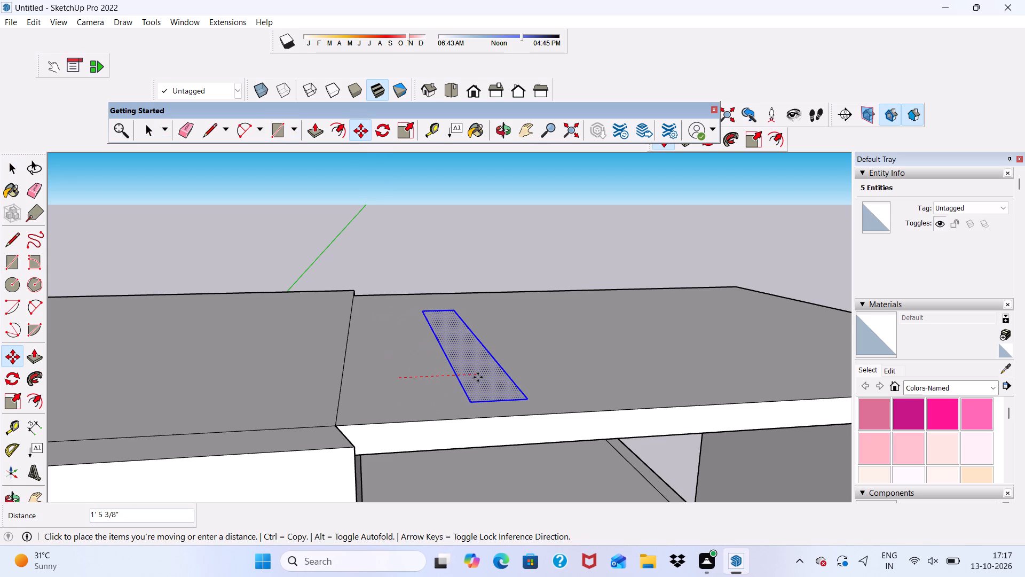
pyautogui.click(491, 372)
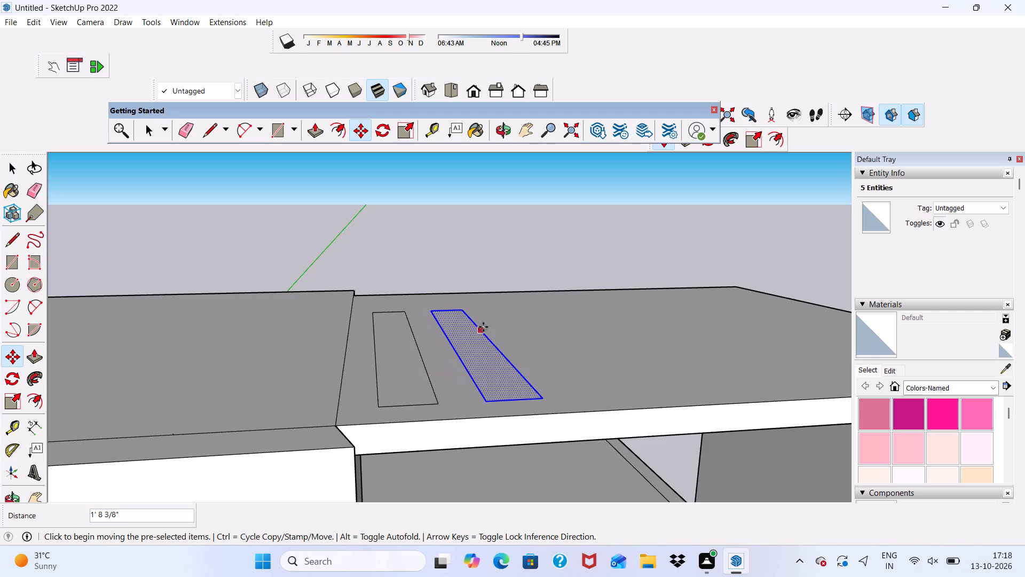
pyautogui.hotkey('shift', '*')
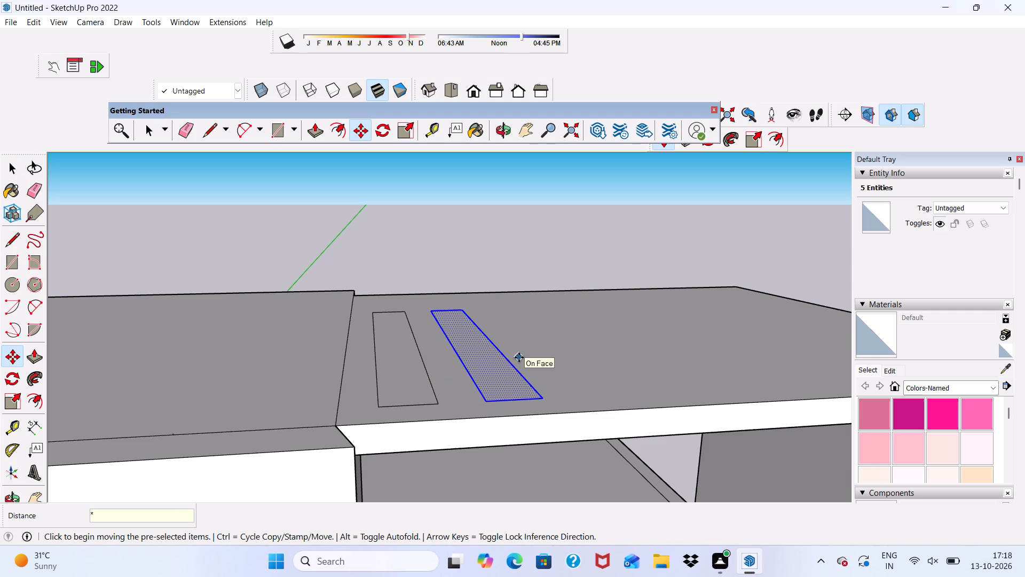
pyautogui.press('6')
pyautogui.press('Return')
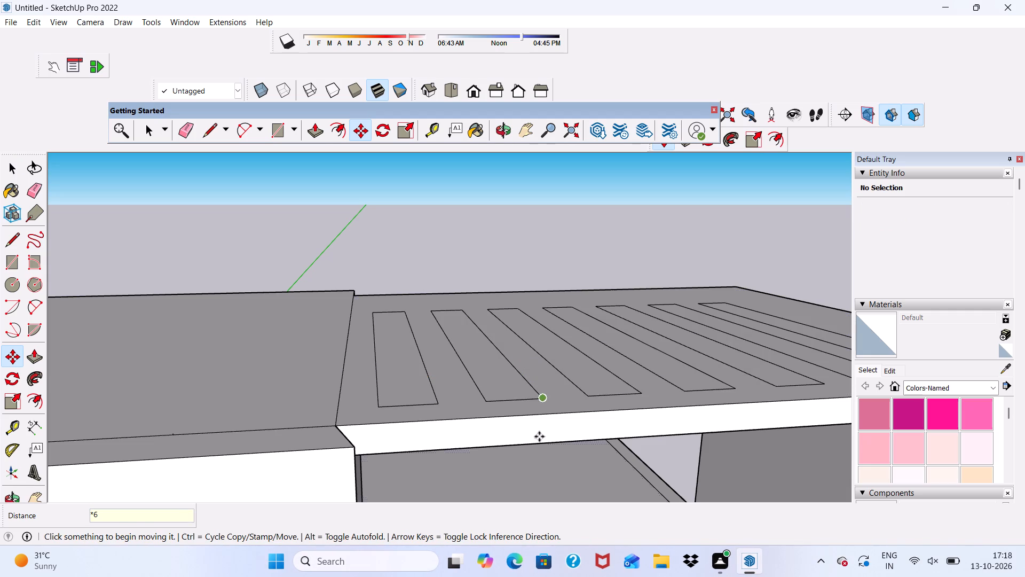
# Push the slot rectangle nearest the corner block about 5 9/16" down through the top slab with Push/Pull.
pyautogui.scroll(-6, 545, 449)
pyautogui.moveTo(494, 412); pyautogui.dragTo(495, 403, button='middle')
pyautogui.press('space')
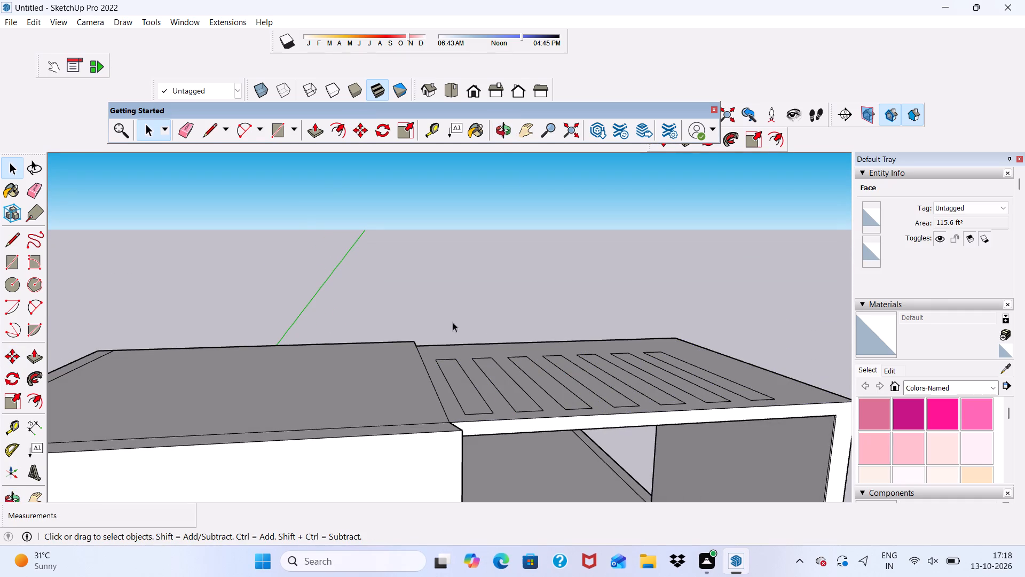
pyautogui.click(313, 130)
pyautogui.scroll(2, 456, 399)
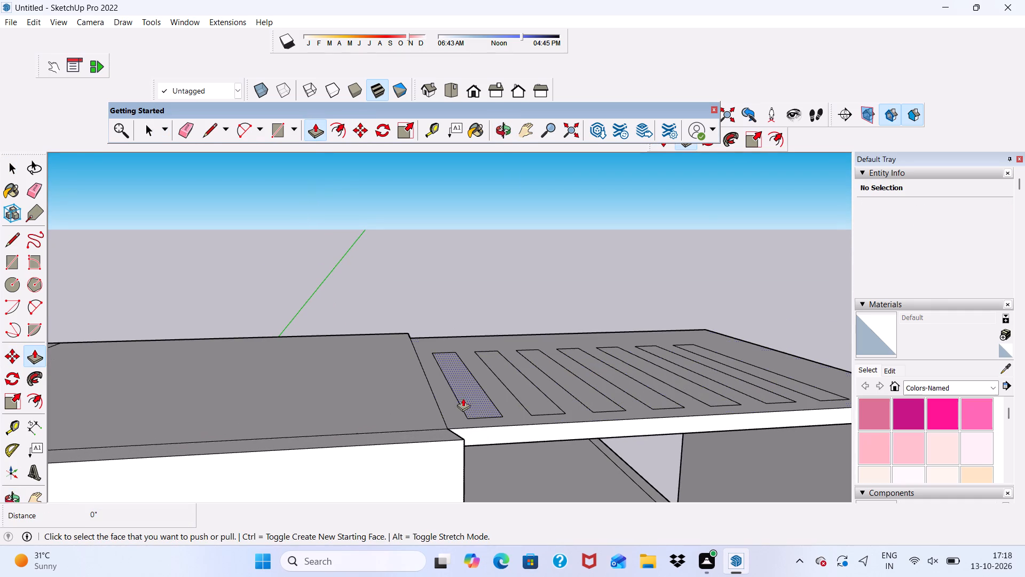
pyautogui.click(464, 397)
pyautogui.moveTo(485, 443); pyautogui.dragTo(472, 372, button='middle')
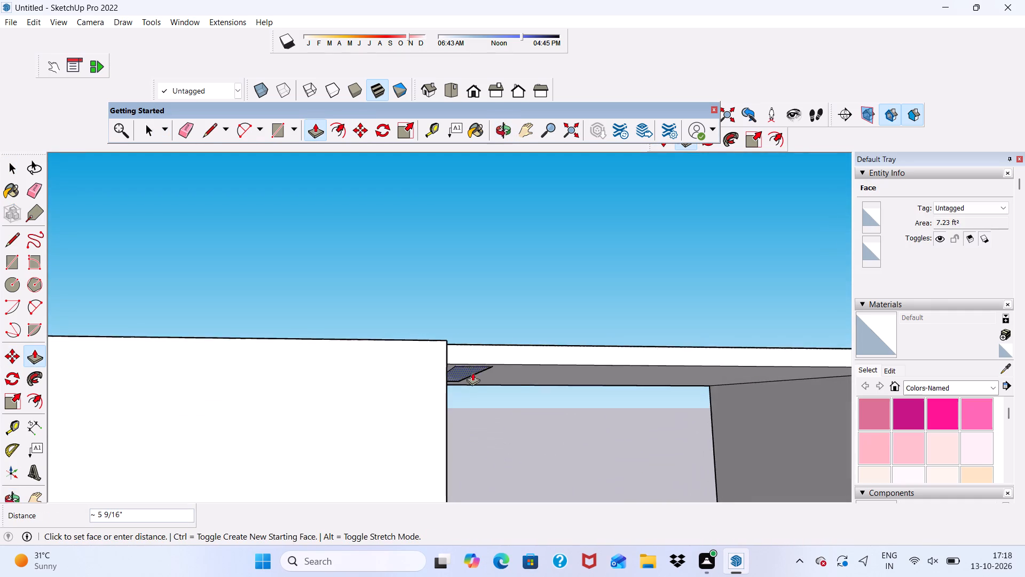
pyautogui.scroll(6, 472, 372)
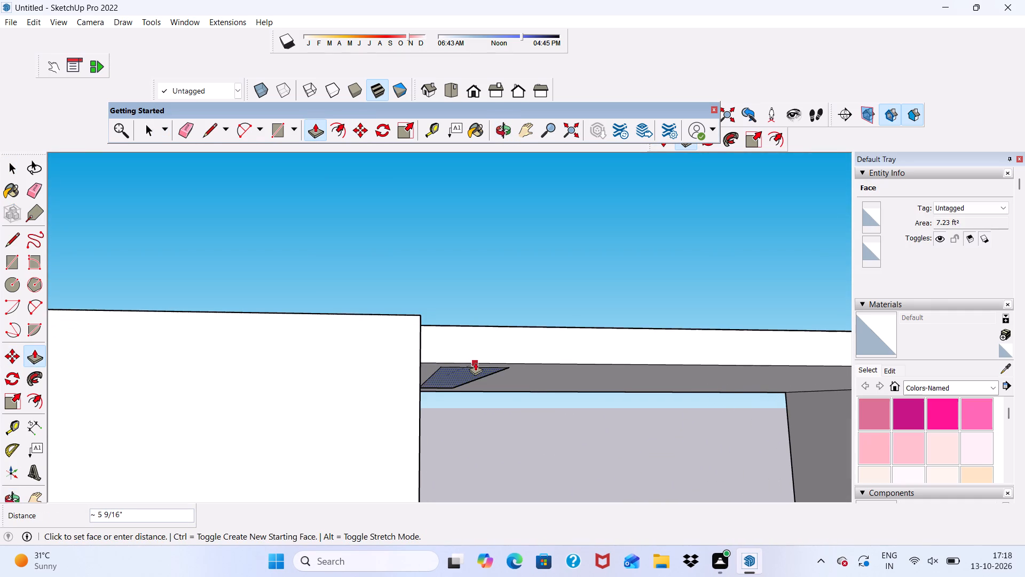
pyautogui.click(475, 362)
# Push the second slot rectangle from the corner block about 5 9/16" down through the top slab to cut it open.
pyautogui.scroll(-5, 462, 372)
pyautogui.moveTo(510, 409); pyautogui.dragTo(493, 482, button='middle')
pyautogui.scroll(2, 505, 384)
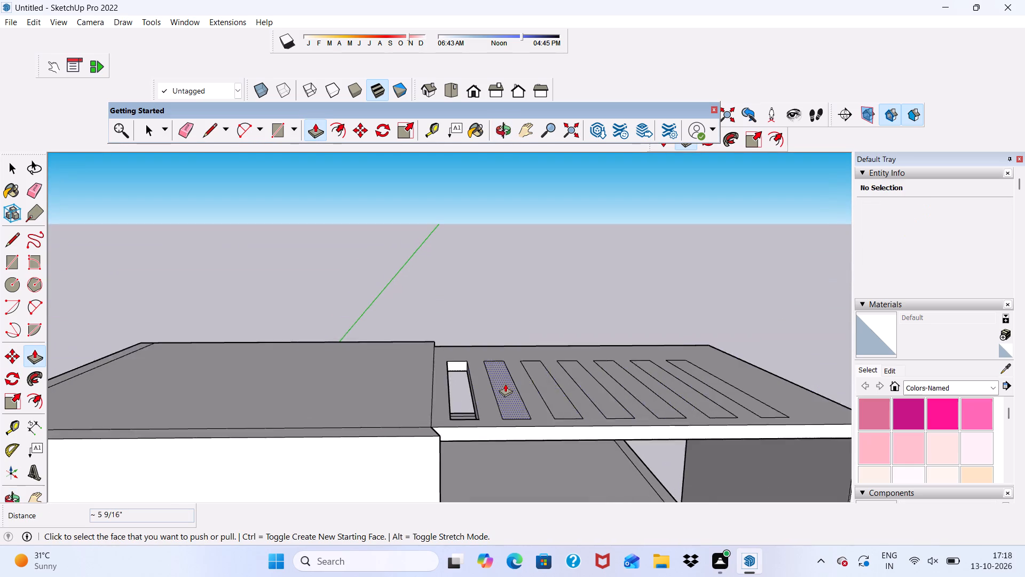
pyautogui.scroll(2, 505, 384)
pyautogui.click(502, 394)
pyautogui.scroll(-1, 512, 445)
pyautogui.moveTo(513, 444); pyautogui.dragTo(504, 372, button='middle')
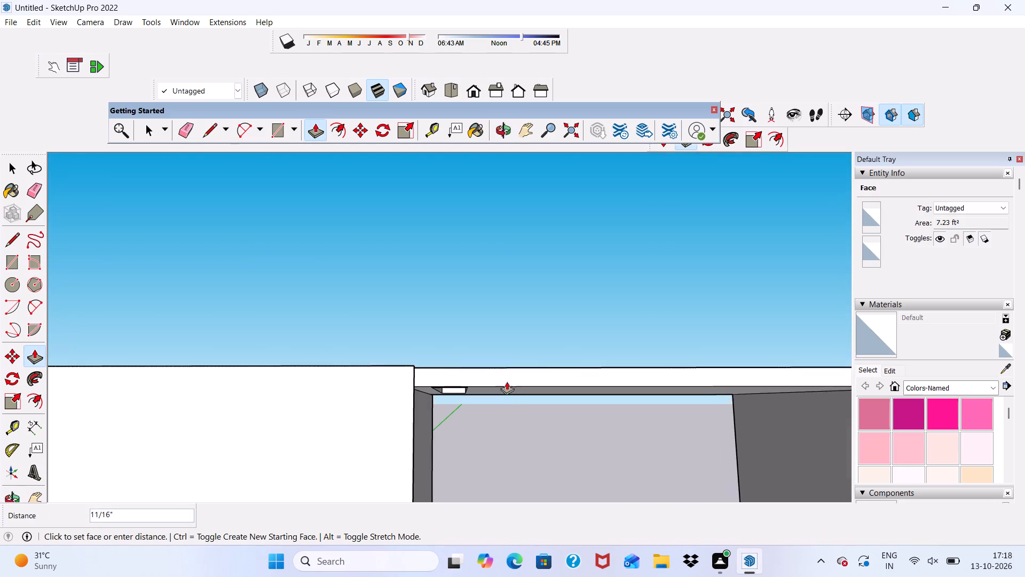
pyautogui.scroll(3, 506, 379)
pyautogui.click(516, 385)
# Push the third slot rectangle down through the top slab to its lower edge to cut it open.
pyautogui.scroll(-1, 539, 387)
pyautogui.moveTo(541, 388); pyautogui.dragTo(529, 459, button='middle')
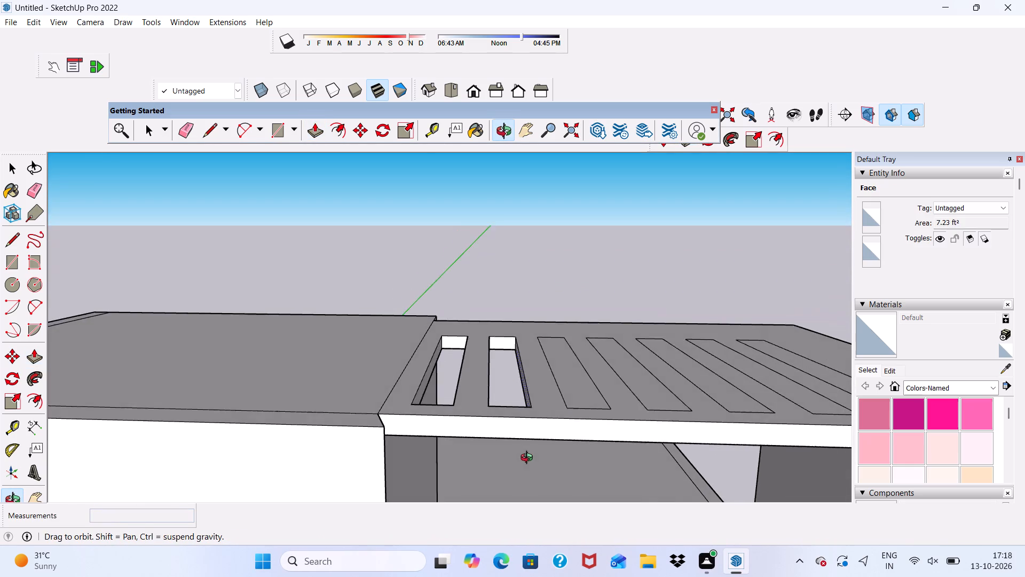
pyautogui.moveTo(529, 459); pyautogui.dragTo(524, 458, button='middle')
pyautogui.scroll(1, 573, 389)
pyautogui.click(577, 384)
pyautogui.moveTo(582, 436); pyautogui.dragTo(584, 386, button='middle')
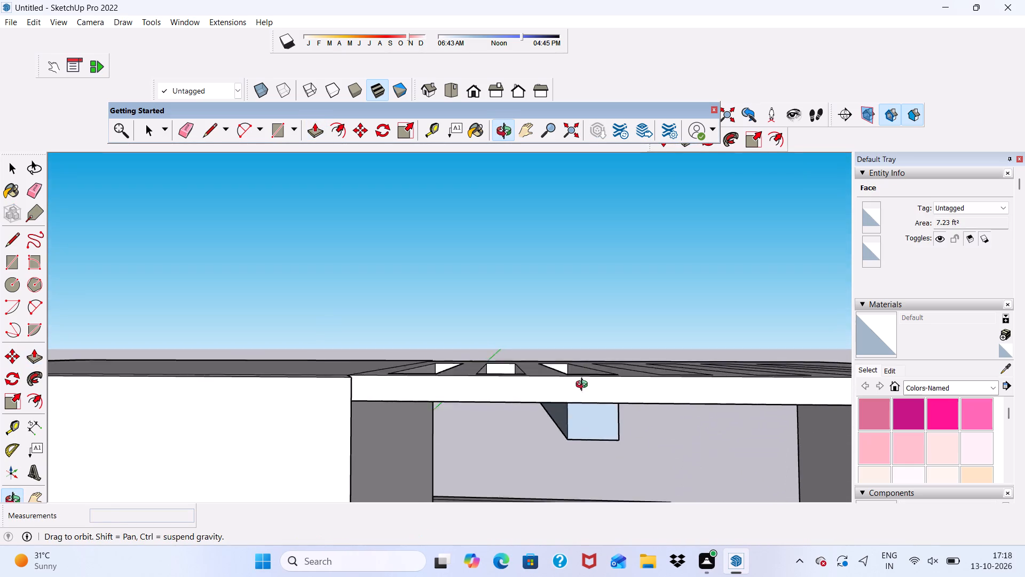
pyautogui.moveTo(584, 386); pyautogui.dragTo(584, 380, button='middle')
pyautogui.click(591, 394)
# Push the fourth slot rectangle about 5 9/16" down through the top slab to its underside.
pyautogui.scroll(-1, 571, 358)
pyautogui.moveTo(571, 358); pyautogui.dragTo(581, 417, button='middle')
pyautogui.scroll(3, 625, 389)
pyautogui.click(639, 389)
pyautogui.scroll(-1, 650, 442)
pyautogui.moveTo(653, 445); pyautogui.dragTo(648, 406, button='middle')
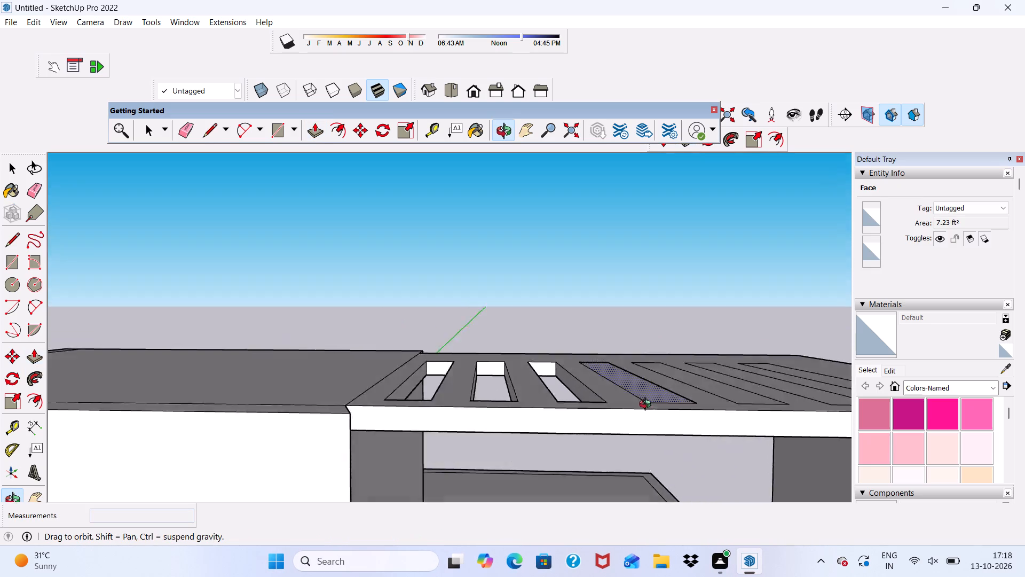
pyautogui.moveTo(648, 406); pyautogui.dragTo(604, 386, button='middle')
pyautogui.scroll(5, 644, 411)
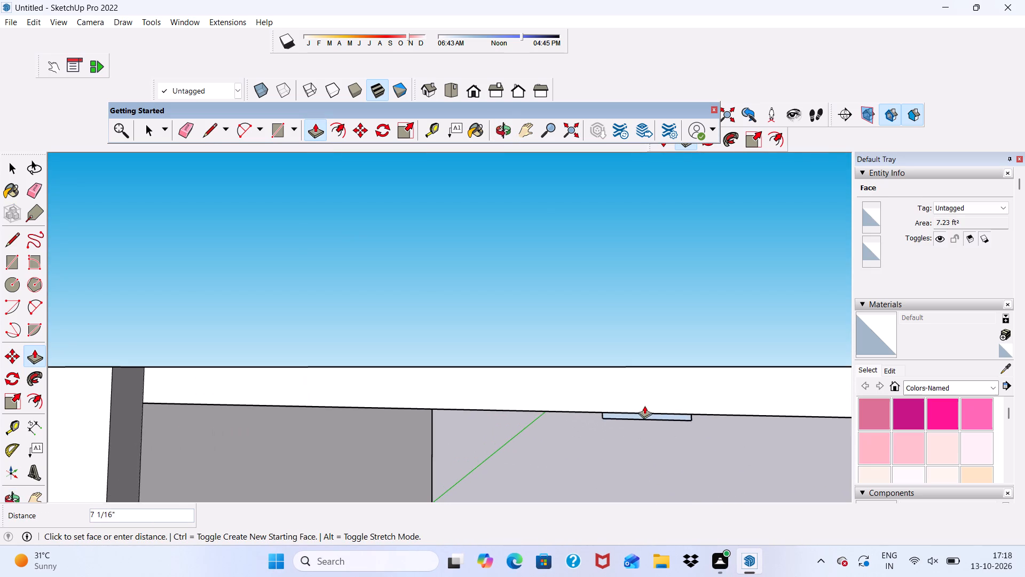
pyautogui.scroll(5, 651, 401)
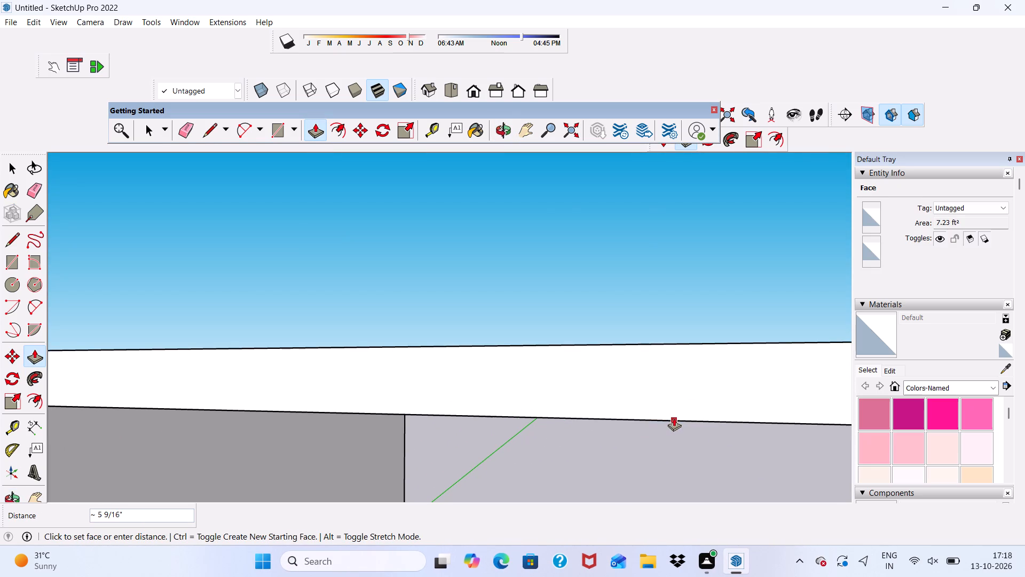
pyautogui.click(674, 418)
# Push the fifth slot rectangle about 5 9/16" down through the top slab to its bottom edge.
pyautogui.scroll(-5, 593, 349)
pyautogui.moveTo(628, 341); pyautogui.dragTo(666, 447, button='middle')
pyautogui.scroll(1, 708, 386)
pyautogui.scroll(-7, 577, 316)
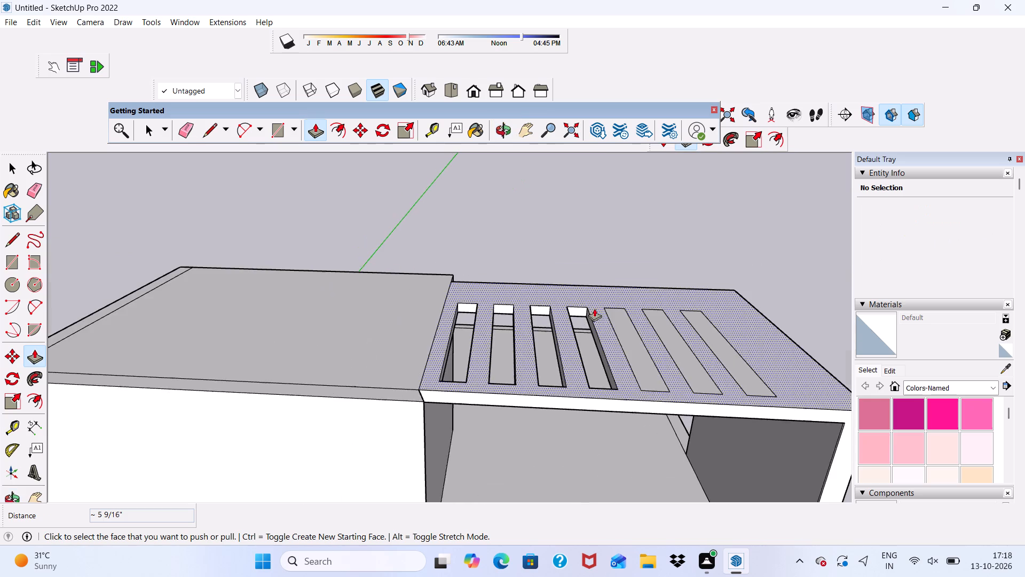
pyautogui.scroll(6, 651, 373)
pyautogui.click(644, 366)
pyautogui.scroll(-3, 653, 408)
pyautogui.moveTo(657, 420); pyautogui.dragTo(650, 368, button='middle')
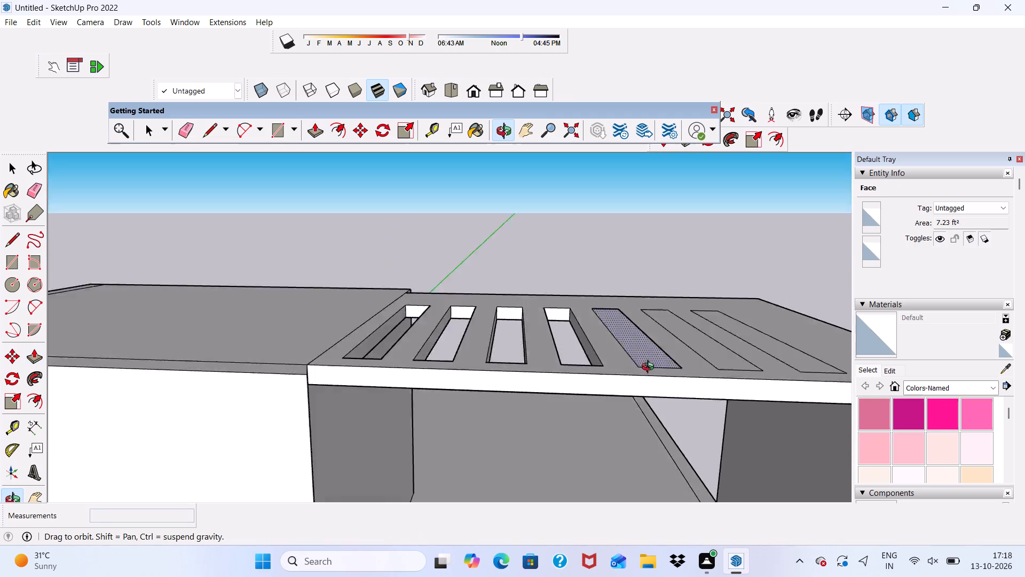
pyautogui.moveTo(650, 368); pyautogui.dragTo(636, 340, button='middle')
pyautogui.scroll(10, 636, 340)
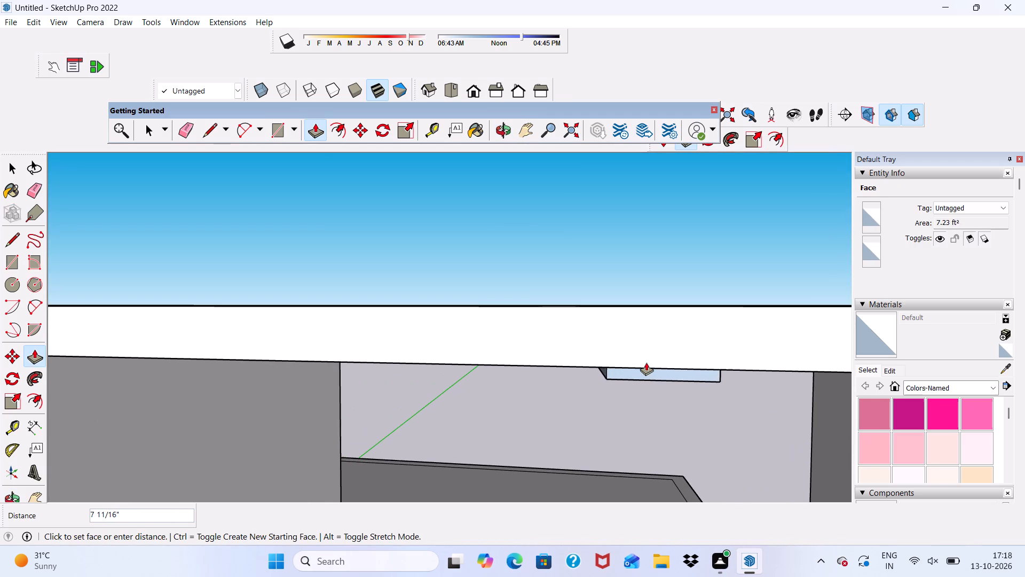
pyautogui.scroll(5, 704, 346)
pyautogui.scroll(-4, 571, 344)
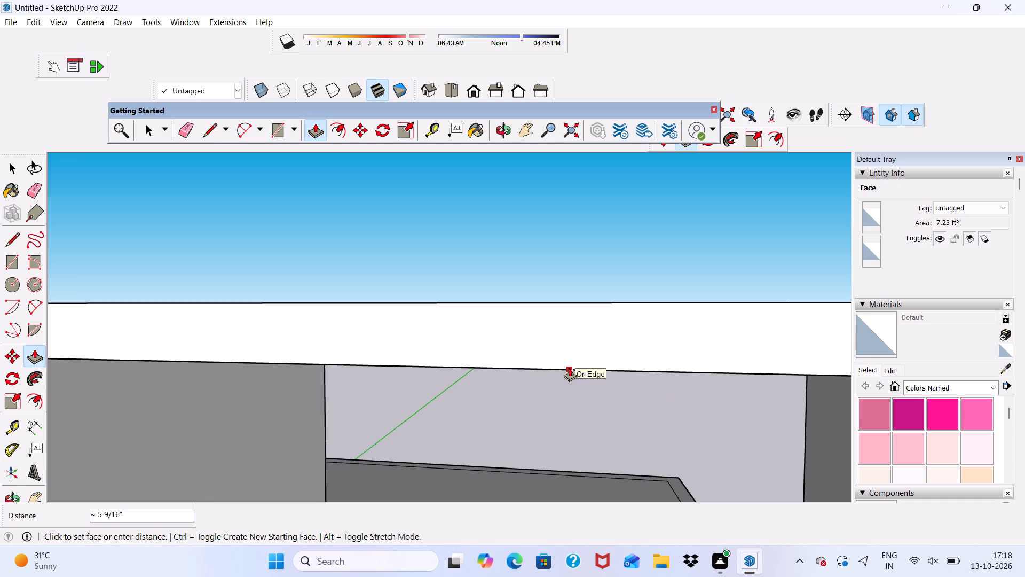
pyautogui.click(570, 368)
# Push the sixth slot rectangle down through the top slab to its bottom edge to cut it open.
pyautogui.scroll(1, 570, 368)
pyautogui.scroll(-6, 505, 328)
pyautogui.moveTo(694, 314); pyautogui.dragTo(669, 386, button='middle')
pyautogui.scroll(3, 728, 316)
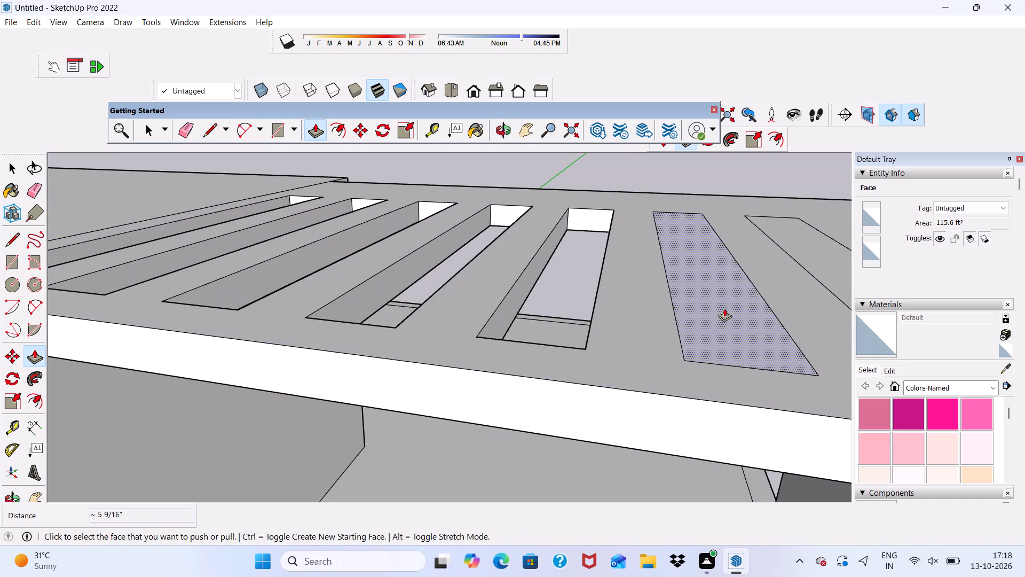
pyautogui.click(724, 308)
pyautogui.scroll(-2, 691, 375)
pyautogui.moveTo(678, 387); pyautogui.dragTo(687, 291, button='middle')
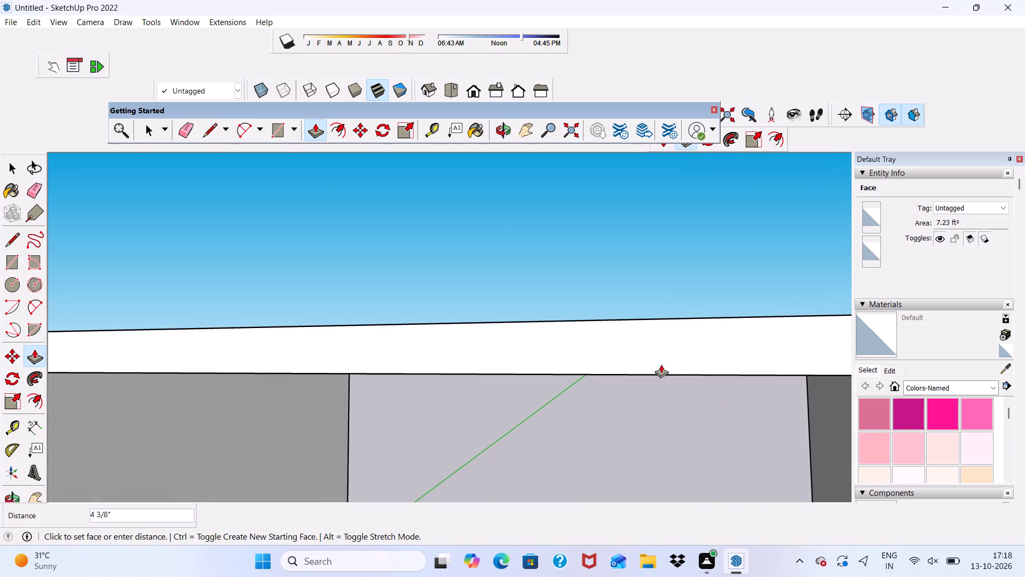
pyautogui.scroll(5, 658, 371)
pyautogui.click(655, 375)
# Push the seventh slot rectangle, farthest from the corner block, about 5 9/16" through the slab, undoing any wrong push.
pyautogui.scroll(-5, 526, 317)
pyautogui.moveTo(691, 276); pyautogui.dragTo(697, 348, button='middle')
pyautogui.scroll(-1, 693, 283)
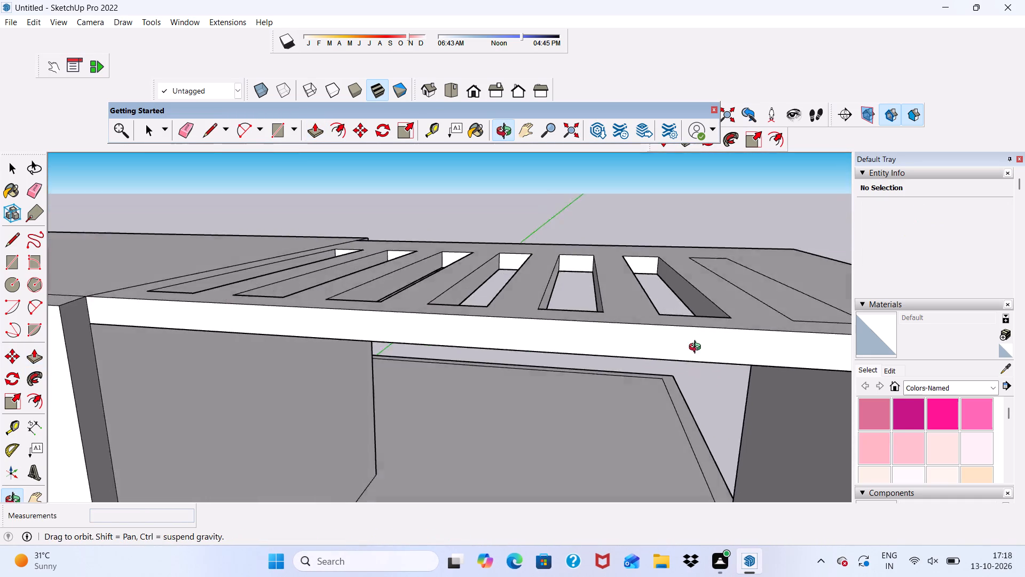
pyautogui.moveTo(697, 348); pyautogui.dragTo(698, 379, button='middle')
pyautogui.scroll(2, 766, 276)
pyautogui.click(769, 276)
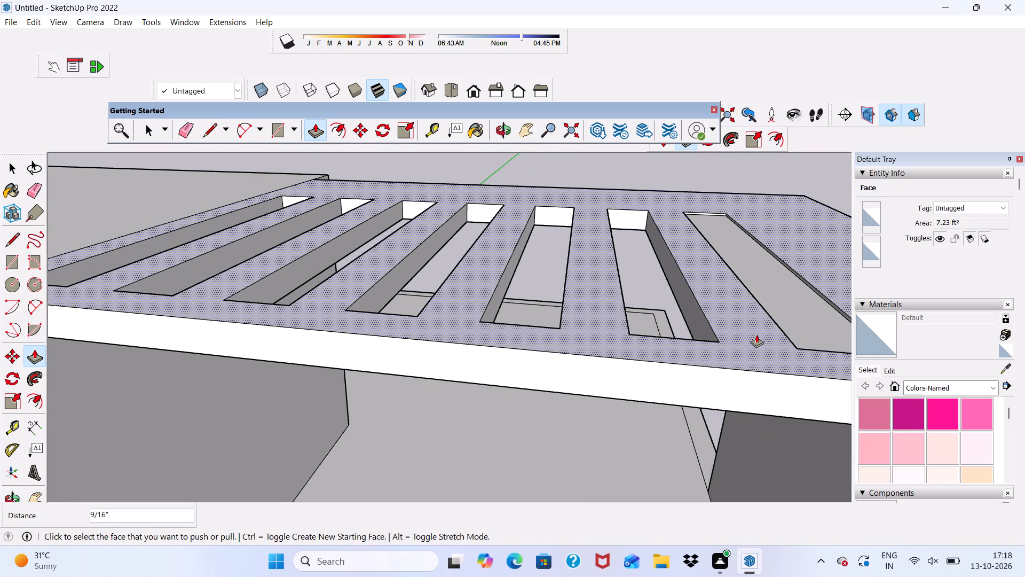
pyautogui.hotkey('ctrl', 'z')
pyautogui.click(790, 294)
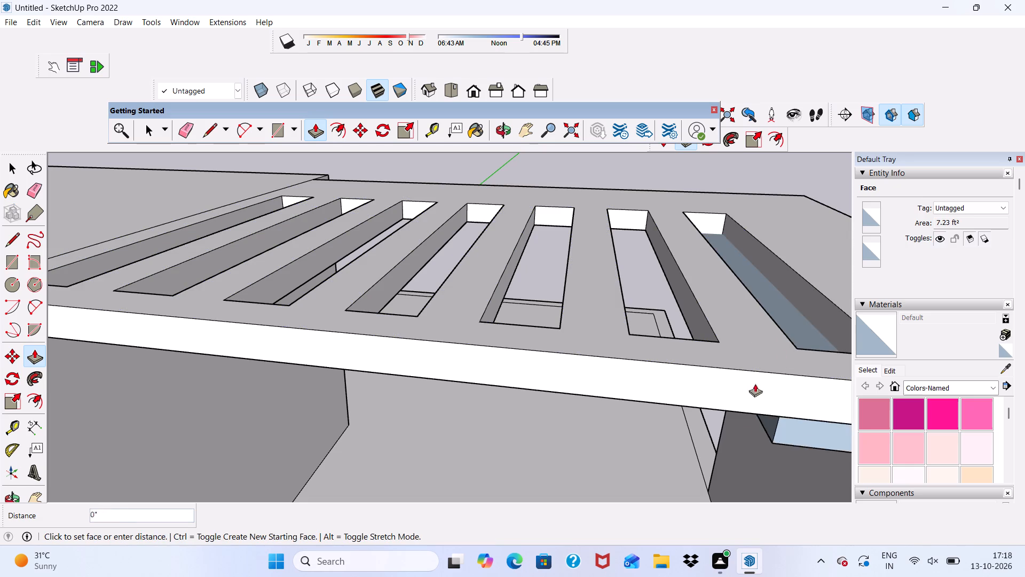
pyautogui.moveTo(729, 397); pyautogui.dragTo(729, 319, button='middle')
pyautogui.scroll(3, 703, 362)
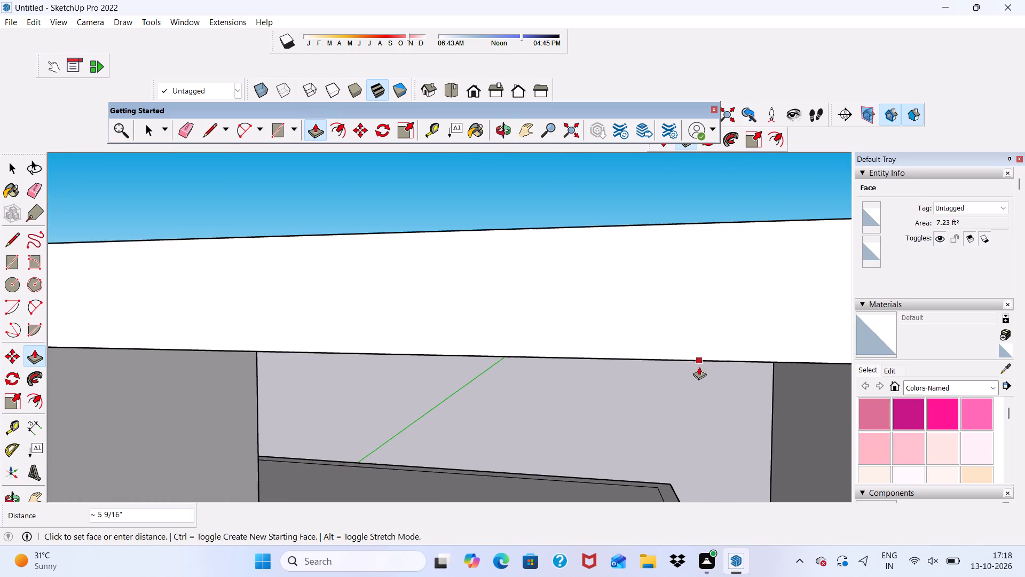
pyautogui.click(707, 358)
# Examine the row of slots in the top slab from below, above and the sides of the house.
pyautogui.scroll(-4, 593, 283)
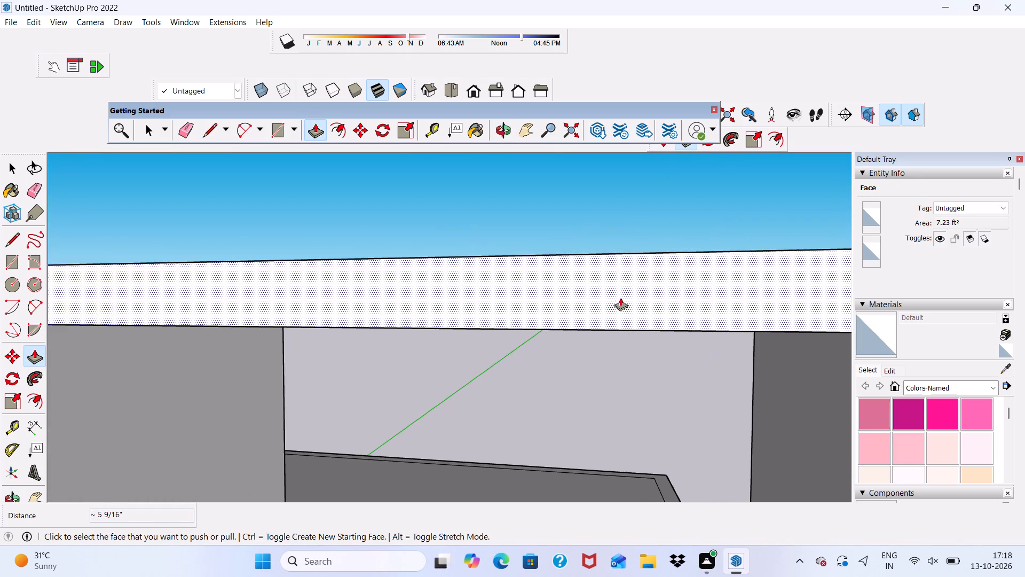
pyautogui.scroll(-3, 620, 298)
pyautogui.moveTo(630, 294); pyautogui.dragTo(763, 358, button='middle')
pyautogui.scroll(-3, 643, 302)
pyautogui.moveTo(643, 317); pyautogui.dragTo(543, 181, button='middle')
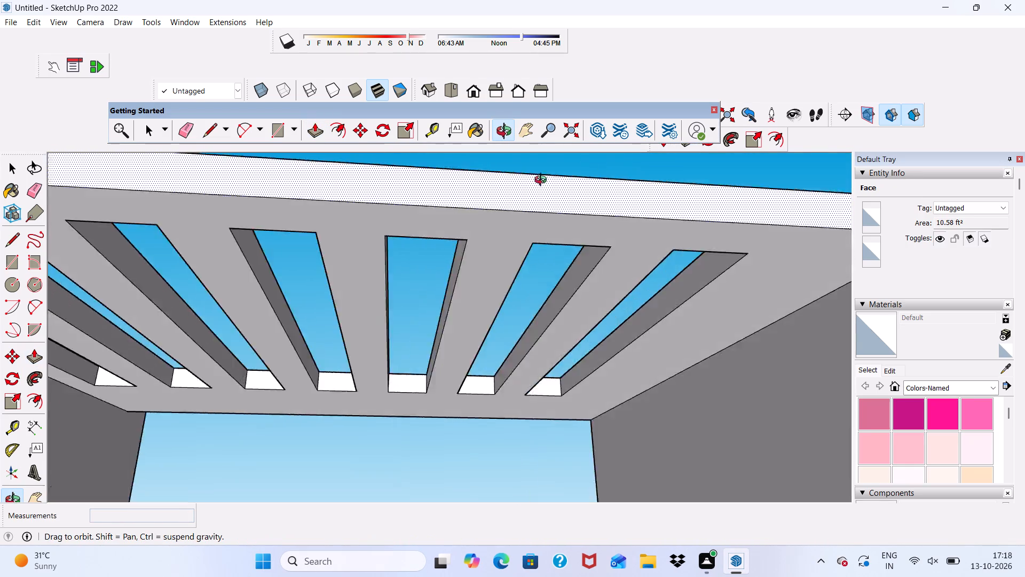
pyautogui.moveTo(543, 181); pyautogui.dragTo(523, 195, button='middle')
pyautogui.press('space')
pyautogui.scroll(-13, 549, 219)
pyautogui.moveTo(659, 236); pyautogui.dragTo(565, 315, button='middle')
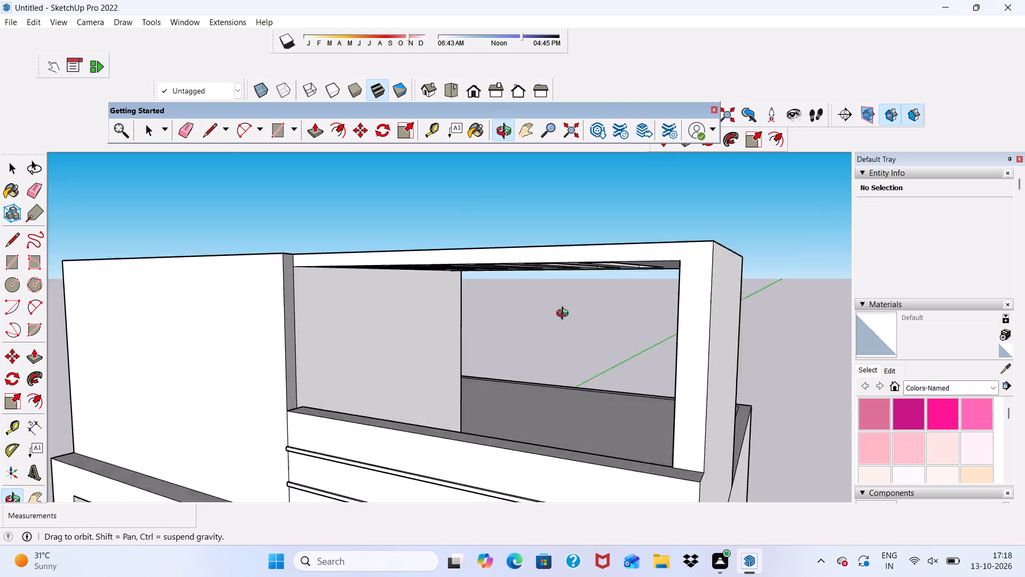
pyautogui.moveTo(565, 315); pyautogui.dragTo(660, 352, button='middle')
pyautogui.scroll(4, 596, 270)
pyautogui.scroll(-3, 597, 293)
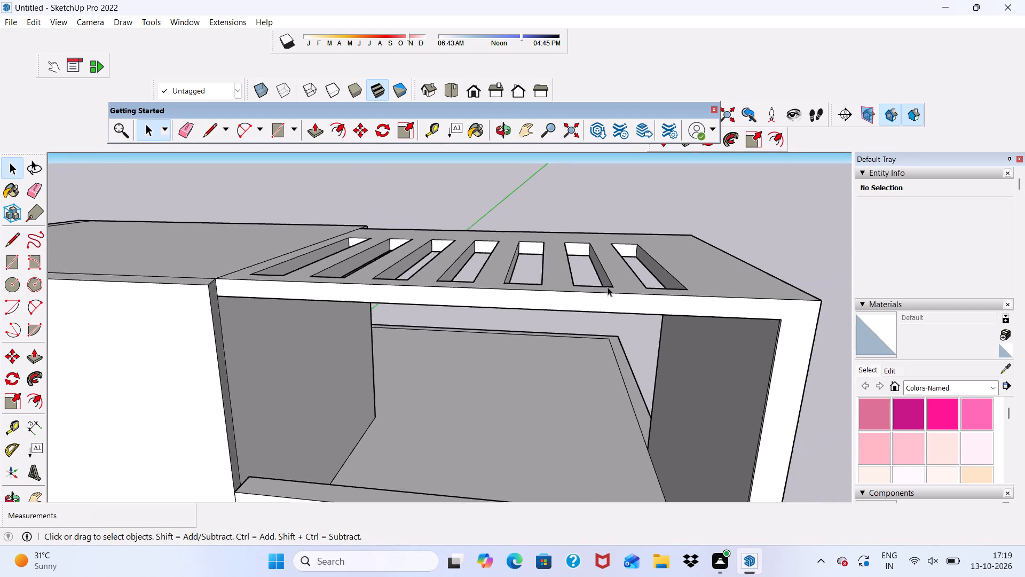
pyautogui.scroll(-3, 608, 287)
pyautogui.moveTo(621, 288); pyautogui.dragTo(455, 233, button='middle')
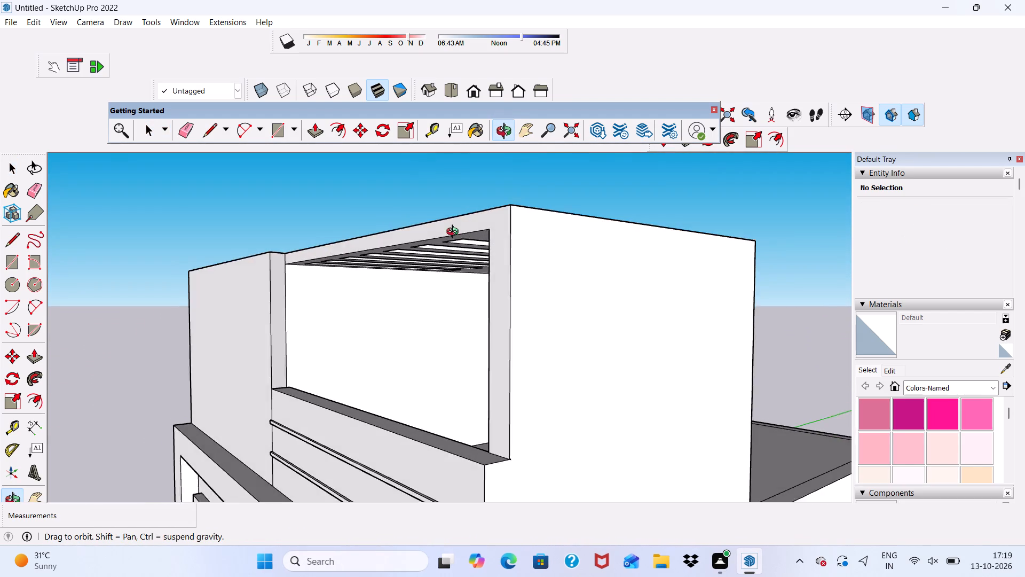
pyautogui.moveTo(455, 233); pyautogui.dragTo(469, 237, button='middle')
pyautogui.scroll(5, 469, 237)
pyautogui.scroll(-7, 469, 245)
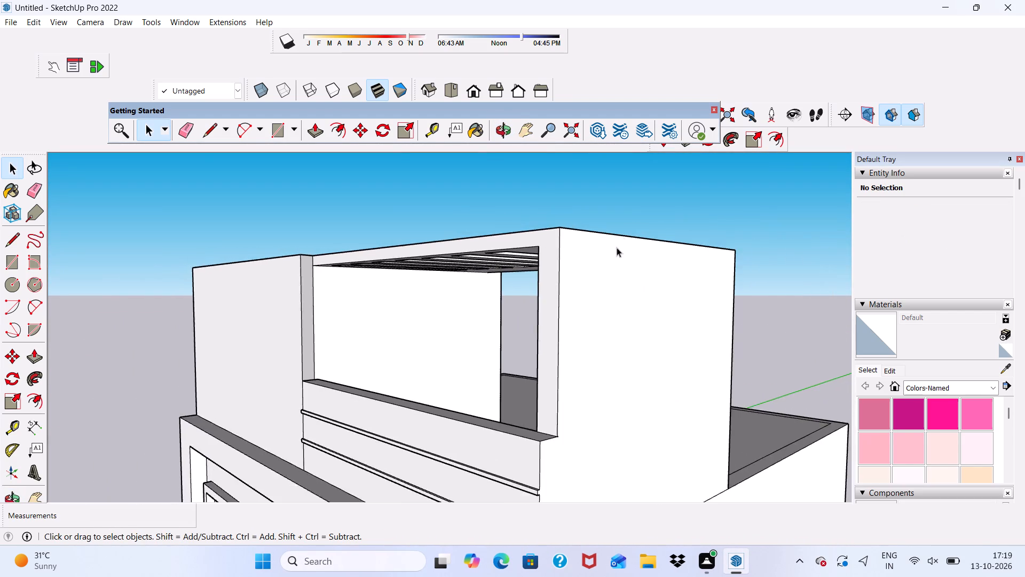
pyautogui.scroll(1, 624, 238)
pyautogui.scroll(-4, 514, 231)
pyautogui.moveTo(490, 249); pyautogui.dragTo(734, 310, button='middle')
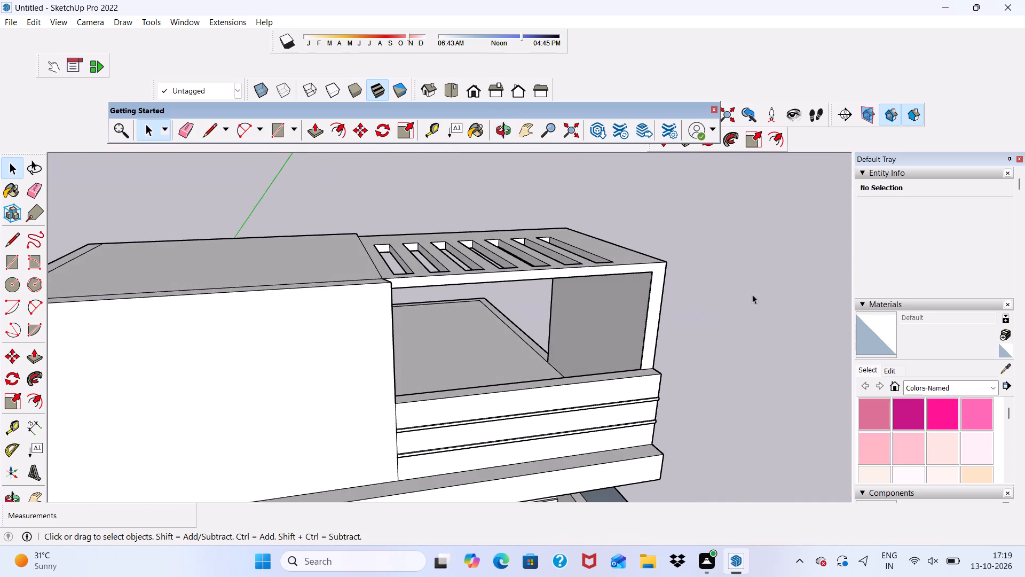
pyautogui.scroll(1, 752, 294)
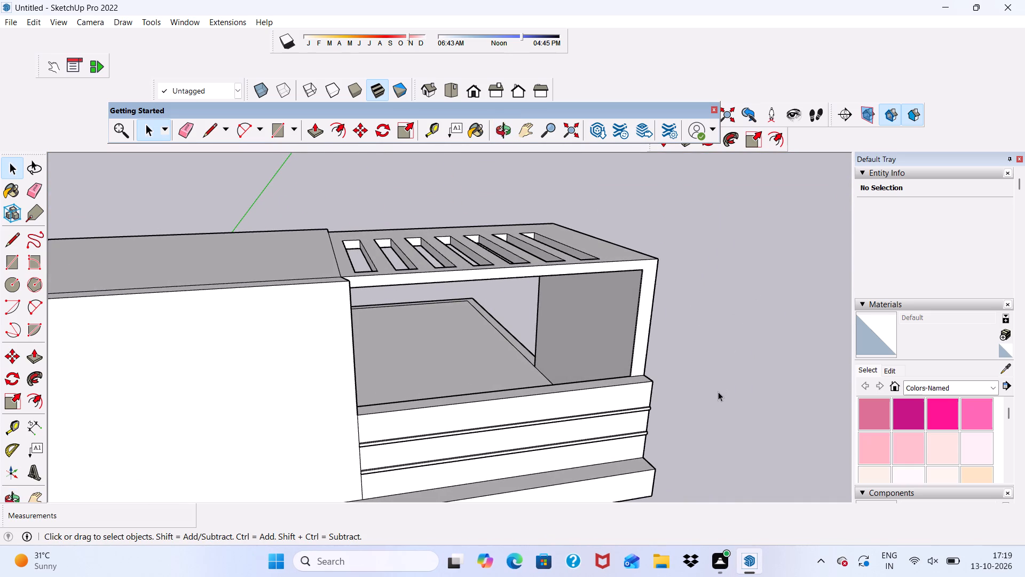
pyautogui.scroll(2, 523, 230)
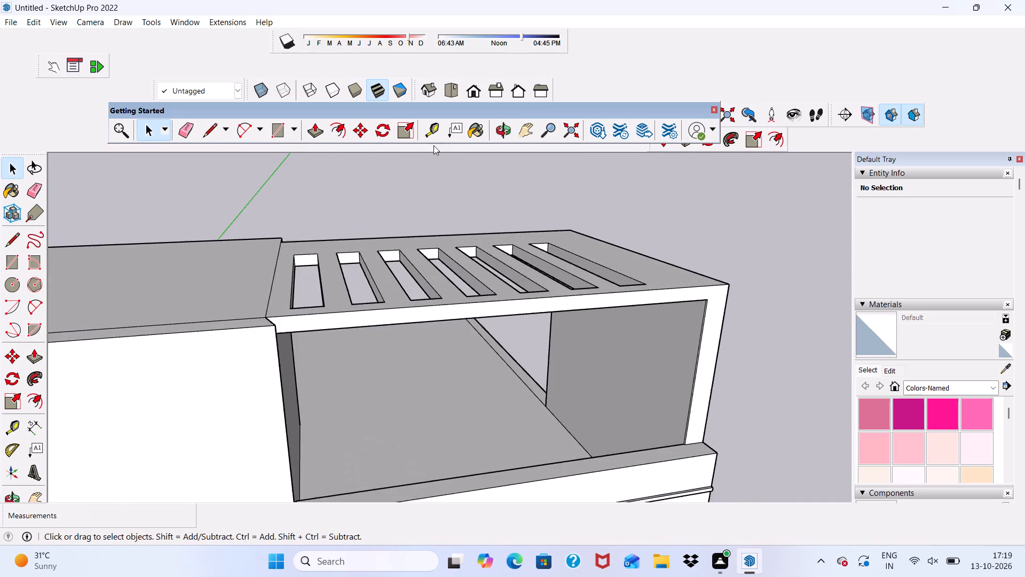
pyautogui.scroll(-7, 469, 157)
pyautogui.scroll(1, 689, 147)
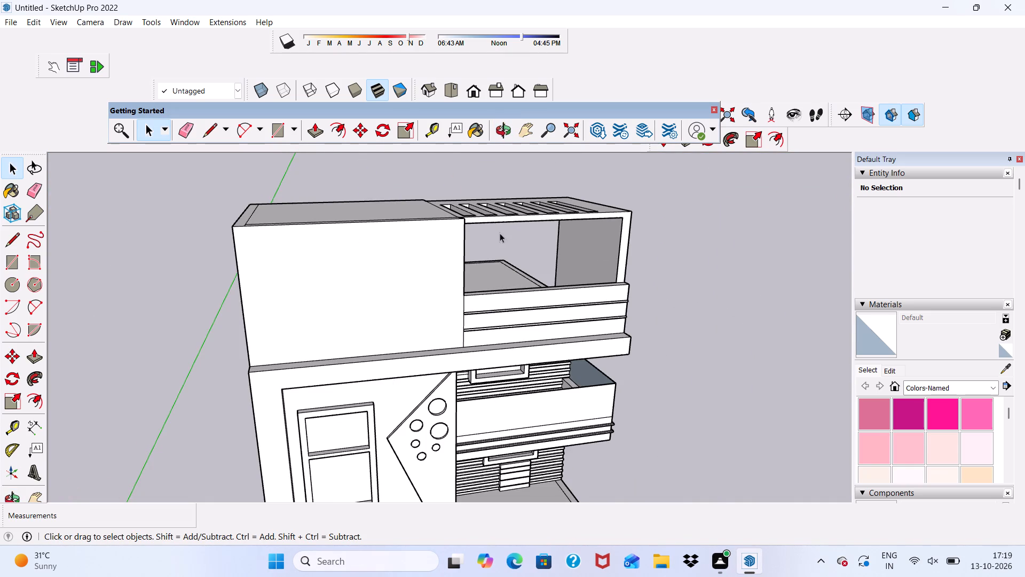
# Erase the leftover lines running inset along the side and front edges of the corner block's roof.
pyautogui.moveTo(503, 232); pyautogui.dragTo(488, 320, button='middle')
pyautogui.scroll(5, 143, 186)
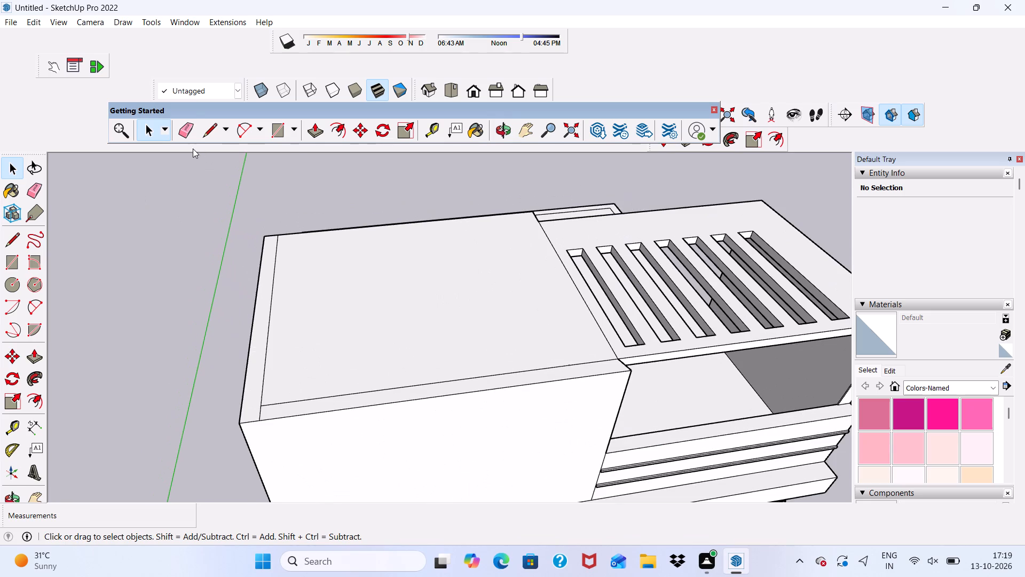
pyautogui.click(184, 127)
pyautogui.click(271, 287)
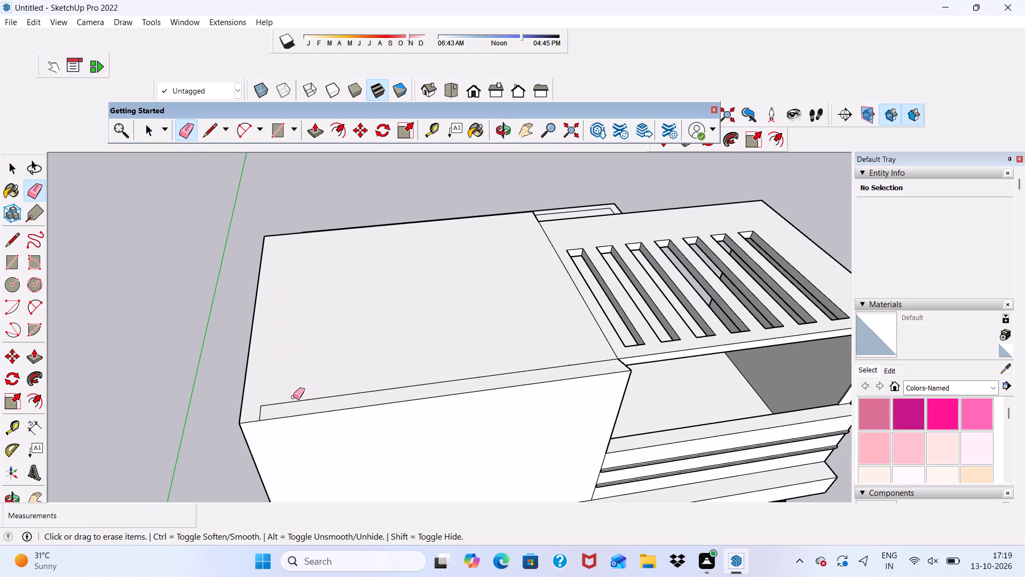
pyautogui.click(293, 404)
pyautogui.click(260, 414)
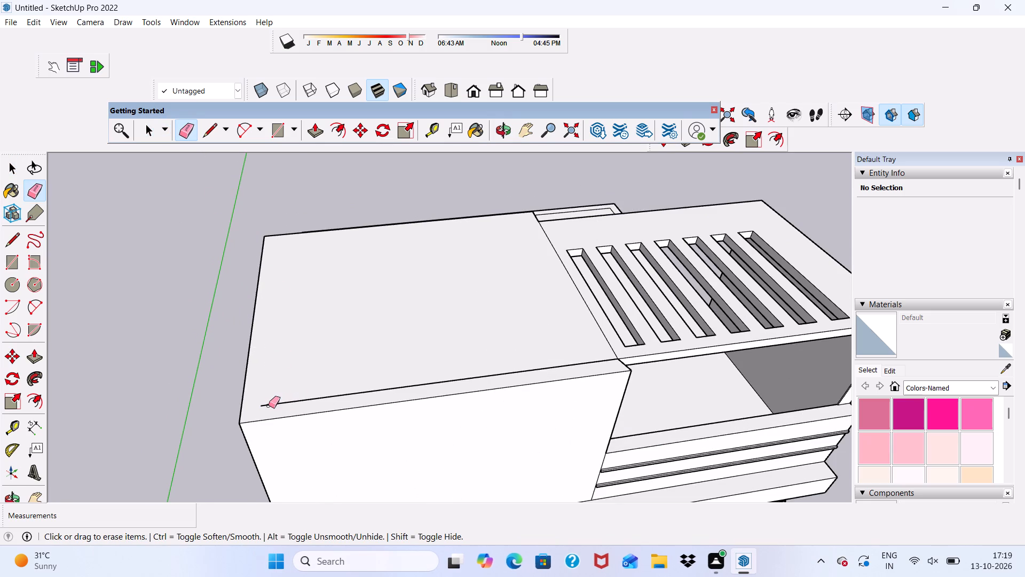
pyautogui.moveTo(278, 406); pyautogui.dragTo(288, 401)
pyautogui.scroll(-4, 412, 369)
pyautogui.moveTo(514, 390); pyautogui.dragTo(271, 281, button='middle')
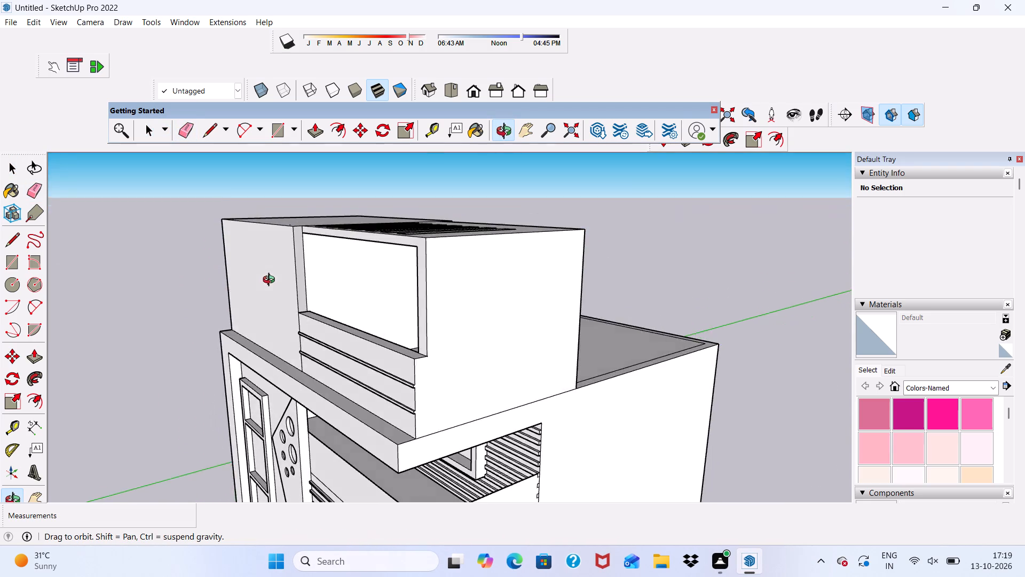
# Examine the corner block, the open rooftop side and the slotted top slab from the front, below, the side and above.
pyautogui.moveTo(271, 281); pyautogui.dragTo(307, 276, button='middle')
pyautogui.scroll(6, 364, 236)
pyautogui.scroll(6, 290, 241)
pyautogui.scroll(-1, 290, 241)
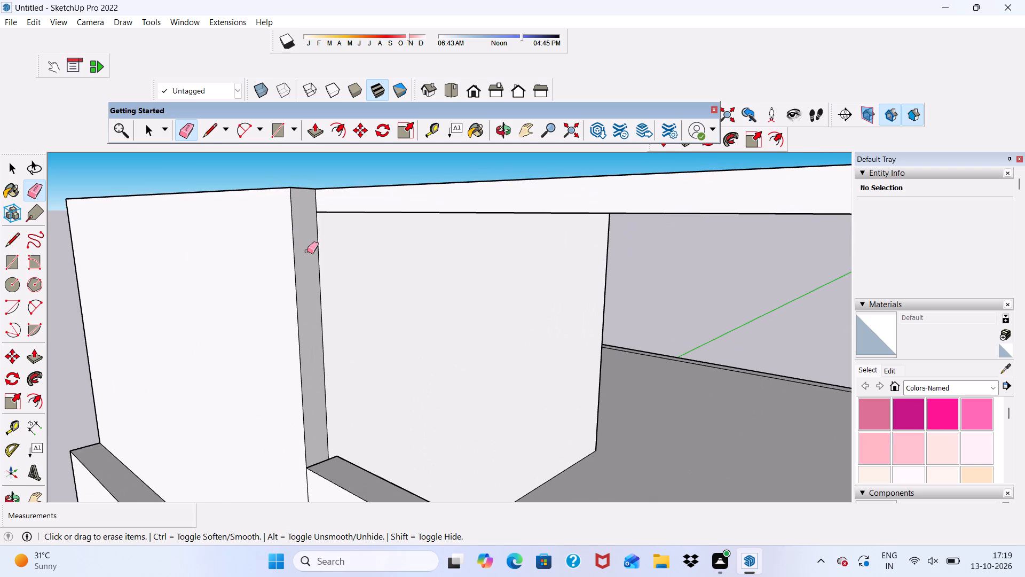
pyautogui.scroll(1, 318, 249)
pyautogui.moveTo(318, 249); pyautogui.dragTo(253, 233, button='middle')
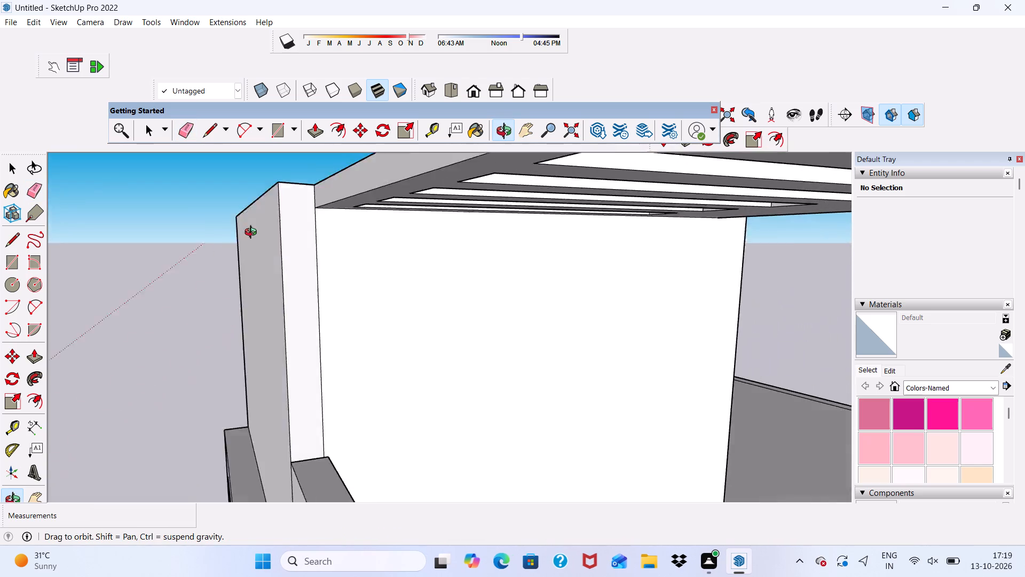
pyautogui.moveTo(253, 233); pyautogui.dragTo(400, 243, button='middle')
pyautogui.press('space')
pyautogui.scroll(-14, 400, 228)
pyautogui.moveTo(737, 256); pyautogui.dragTo(740, 257, button='middle')
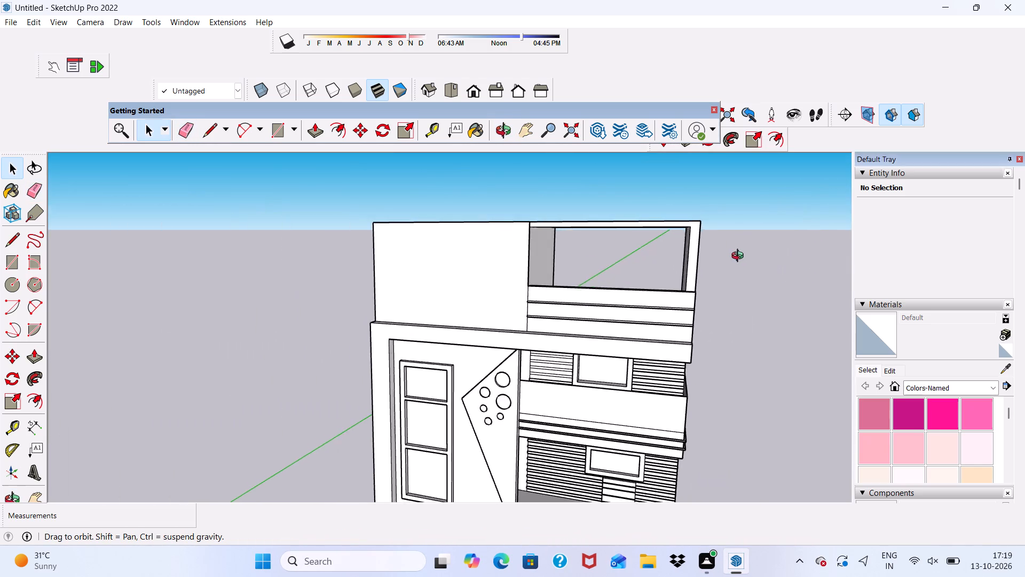
pyautogui.moveTo(740, 257); pyautogui.dragTo(541, 294, button='middle')
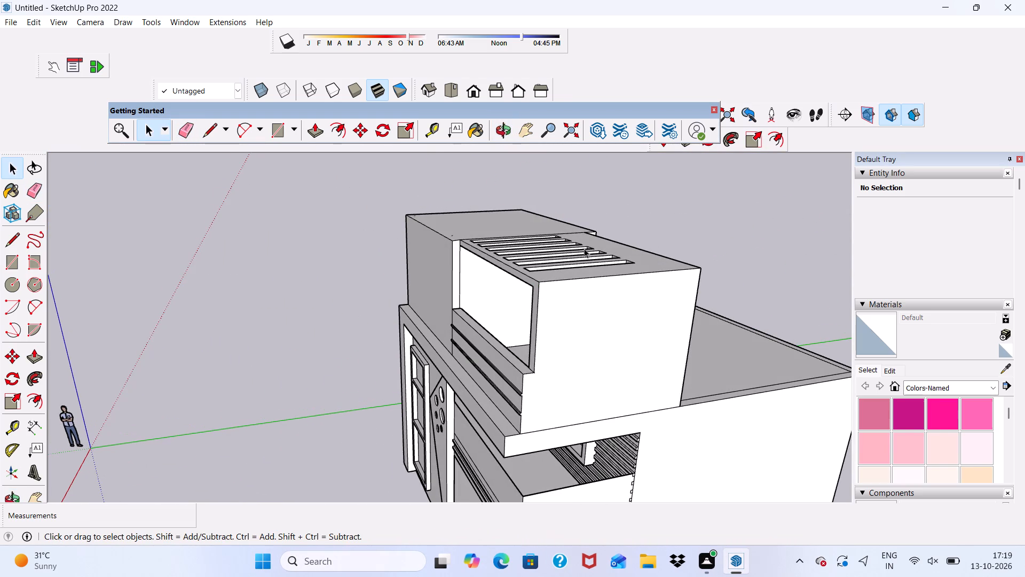
pyautogui.scroll(-1, 474, 277)
pyautogui.moveTo(478, 279); pyautogui.dragTo(696, 295, button='middle')
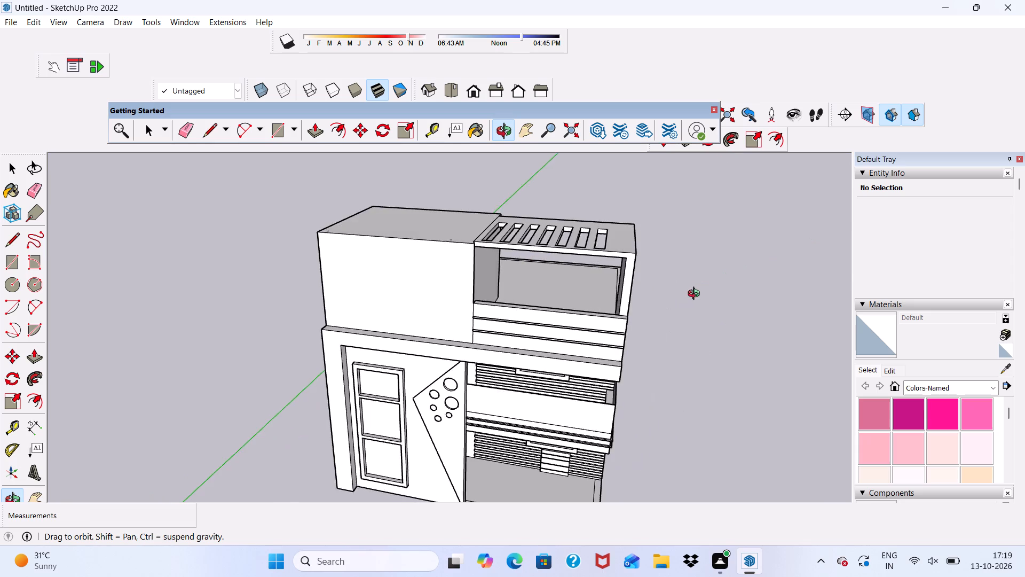
pyautogui.moveTo(696, 295); pyautogui.dragTo(782, 402, button='middle')
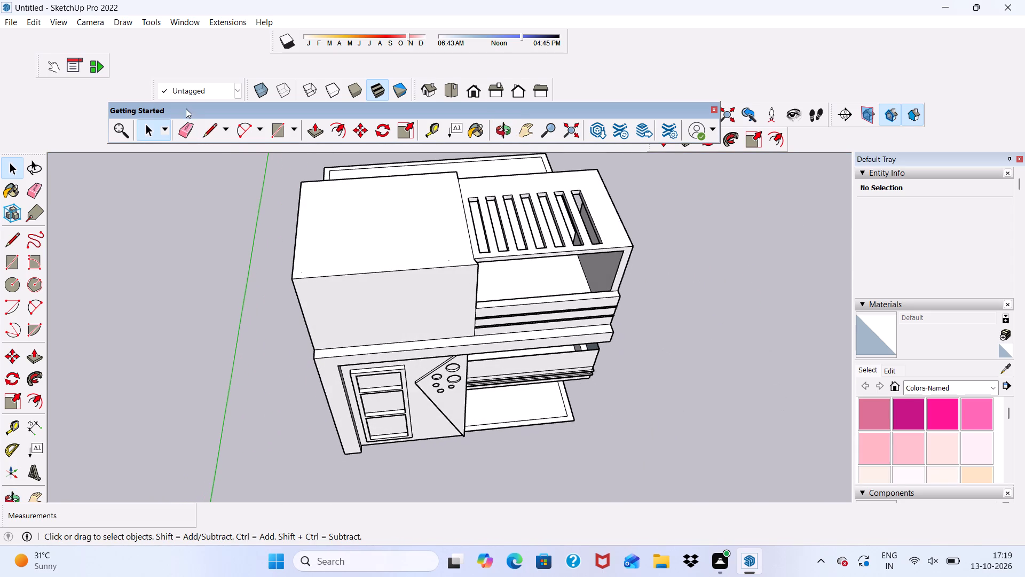
# Erase the tiny leftover line fragment on the corner block's roof near its front edge, beside the slotted slab.
pyautogui.scroll(1, 186, 128)
pyautogui.click(186, 128)
pyautogui.scroll(6, 408, 245)
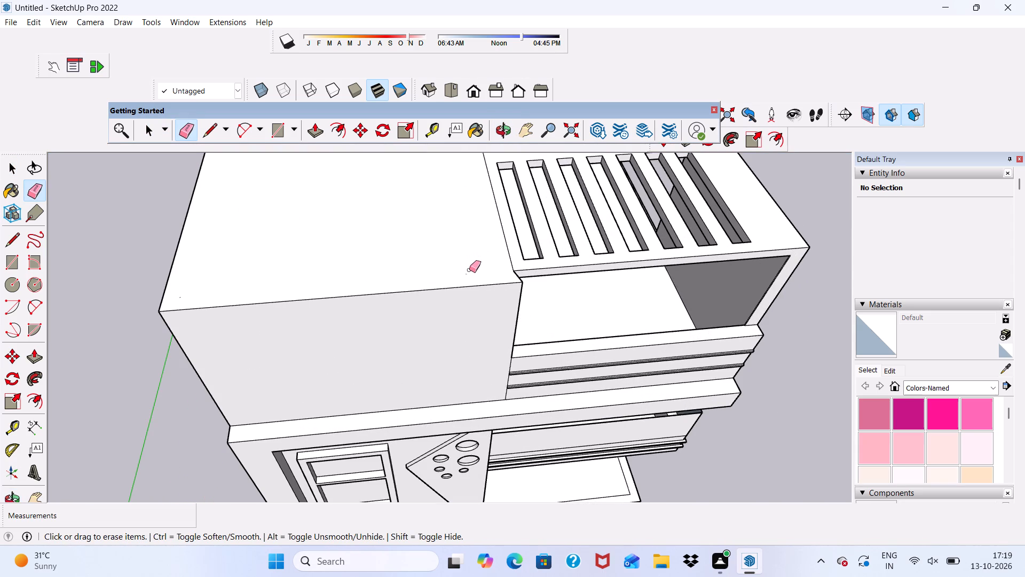
pyautogui.click(468, 272)
pyautogui.moveTo(468, 276); pyautogui.dragTo(468, 271)
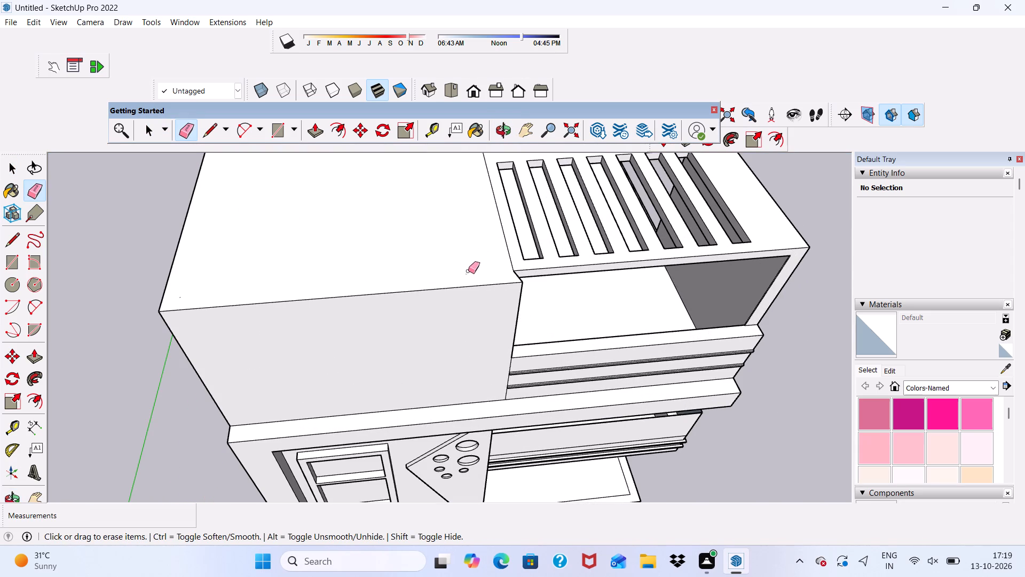
pyautogui.moveTo(468, 271); pyautogui.dragTo(470, 255)
pyautogui.scroll(-9, 464, 214)
pyautogui.moveTo(410, 249); pyautogui.dragTo(389, 119, button='middle')
pyautogui.press('space')
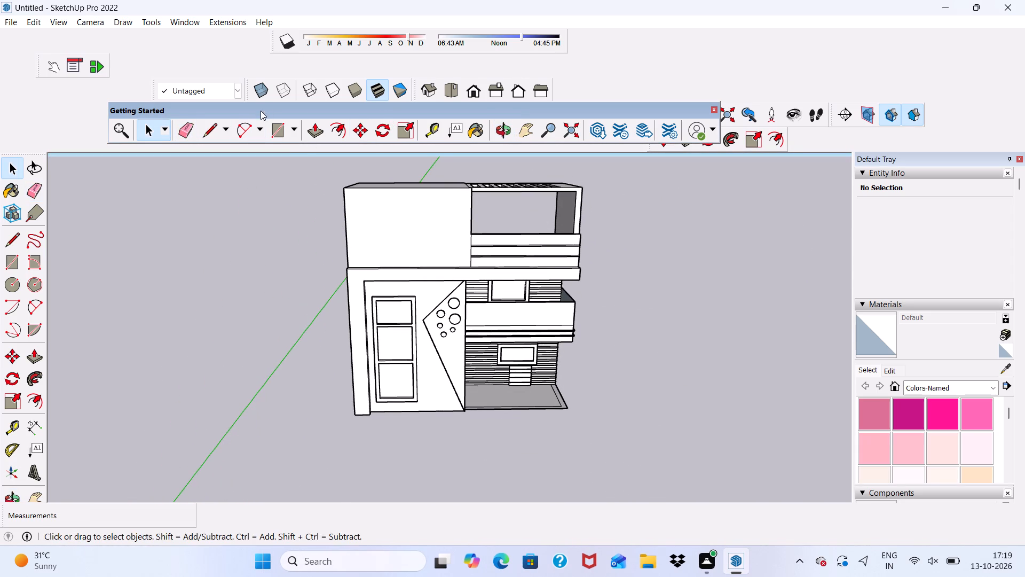
# Draw a horizontal rectangle about 11' 5 1/4" by 1' 9 3/8" on the upper part of the corner block's front face.
pyautogui.scroll(5, 262, 106)
pyautogui.click(272, 122)
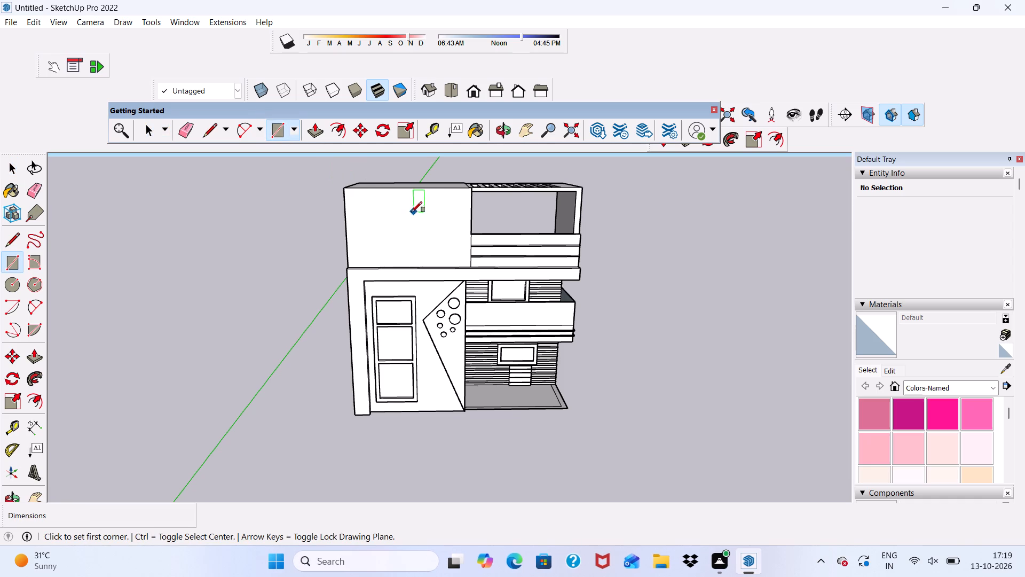
pyautogui.scroll(5, 367, 205)
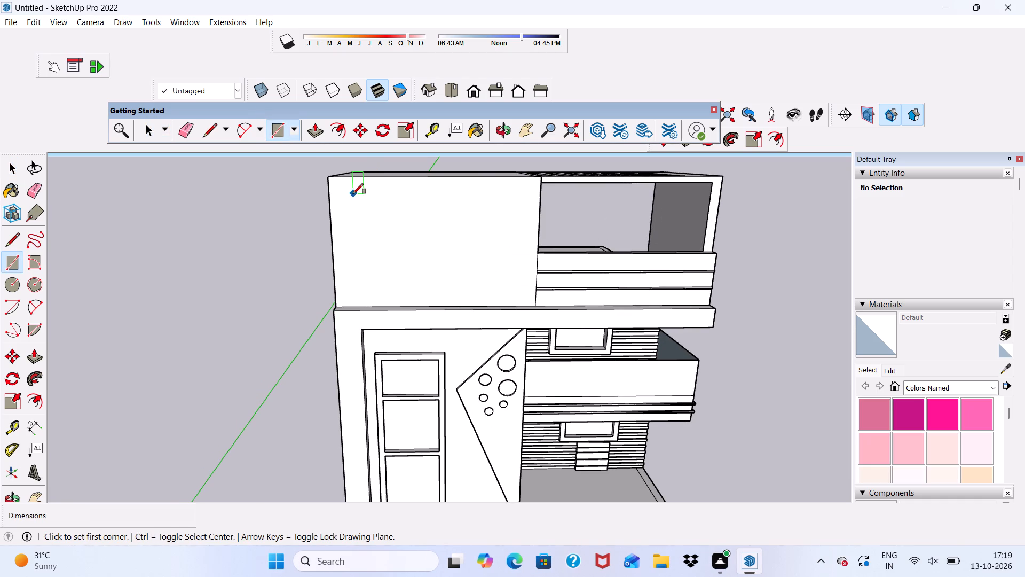
pyautogui.click(361, 202)
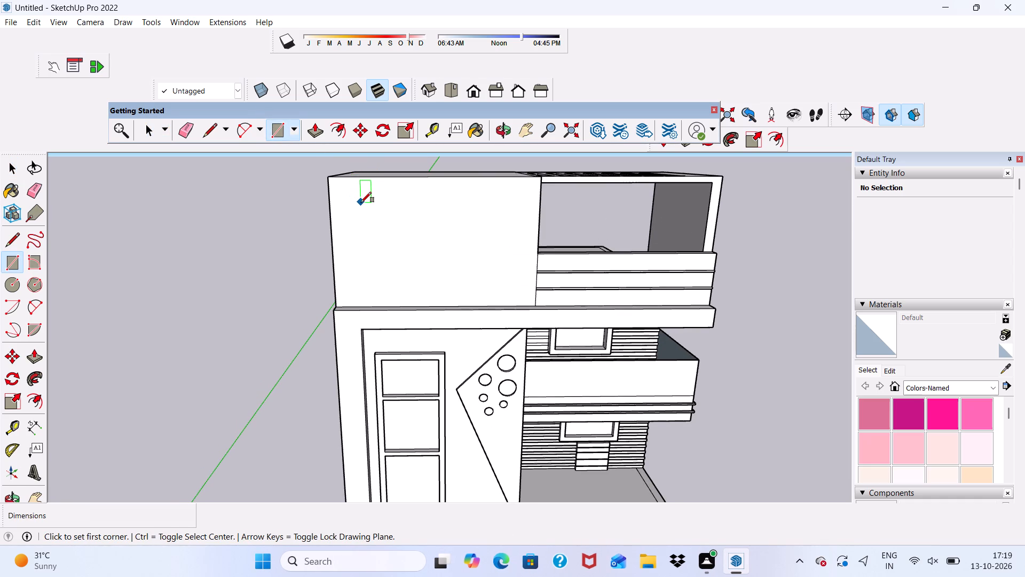
pyautogui.click(511, 226)
pyautogui.press('space')
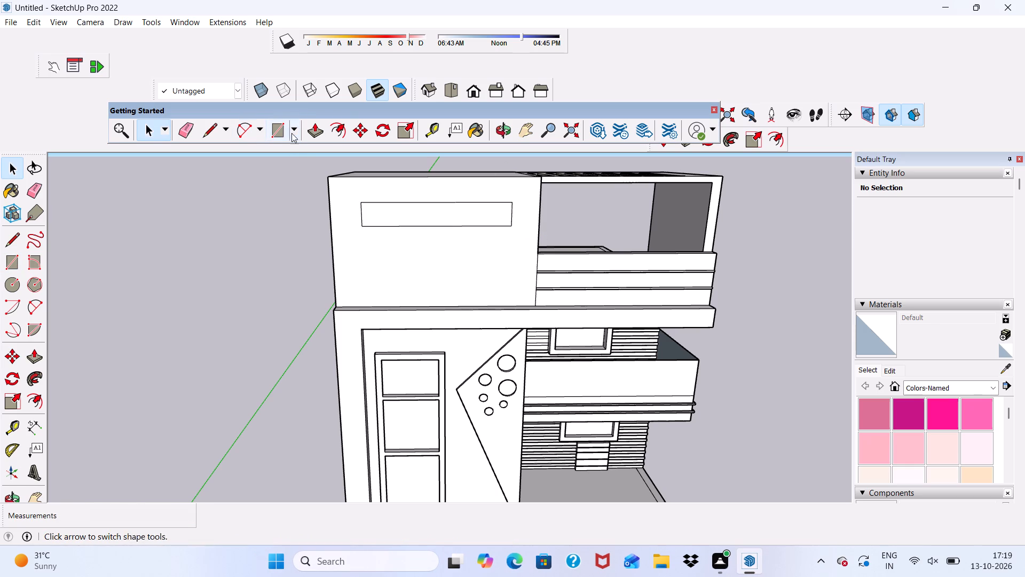
# Offset the rectangle on the corner block's front face outward by 6" to form a surrounding frame.
pyautogui.moveTo(339, 130); pyautogui.dragTo(342, 136)
pyautogui.click(375, 208)
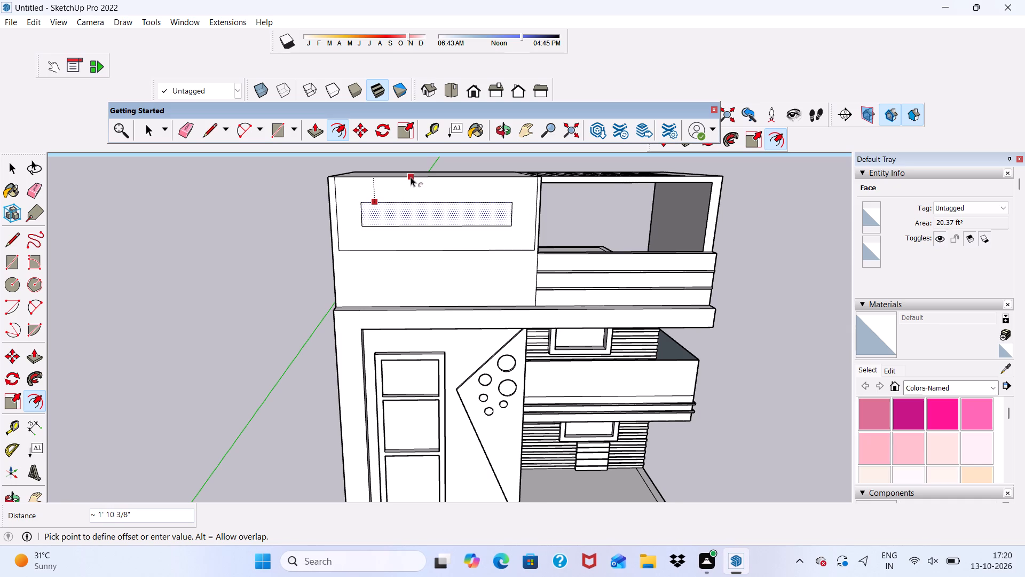
pyautogui.press('6')
pyautogui.hotkey('shift', '"')
pyautogui.press('Return')
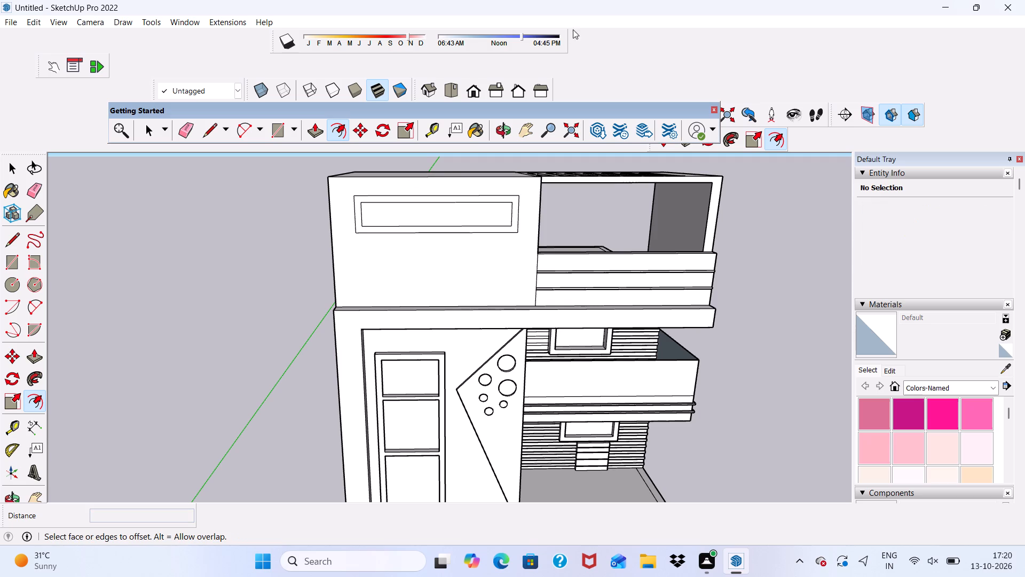
pyautogui.press('space')
# Push/Pull the 6" frame face around the rectangle on the corner block's front.
pyautogui.scroll(6, 388, 274)
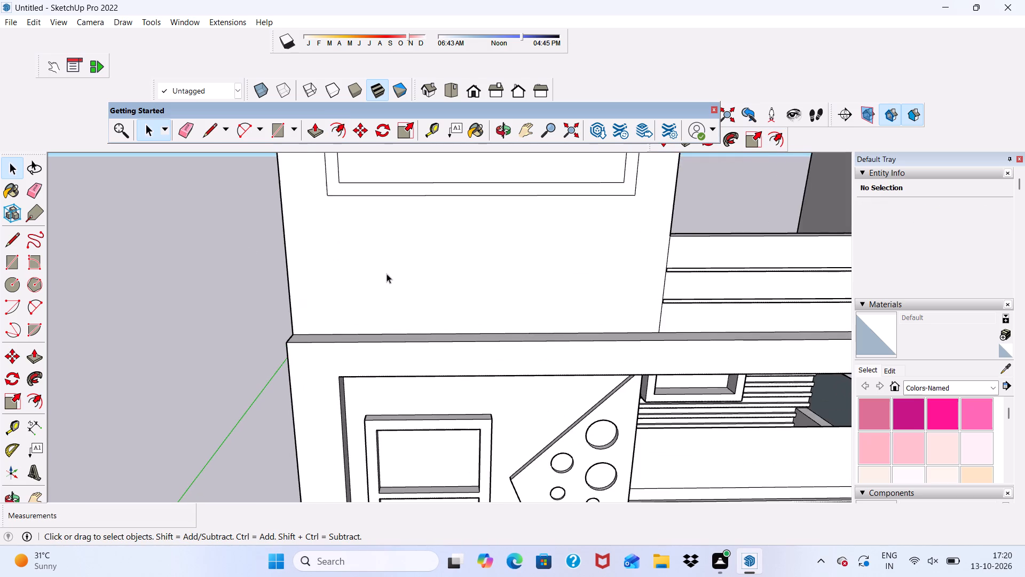
pyautogui.scroll(5, 345, 175)
pyautogui.scroll(-5, 336, 210)
pyautogui.moveTo(385, 234); pyautogui.dragTo(387, 196, button='middle')
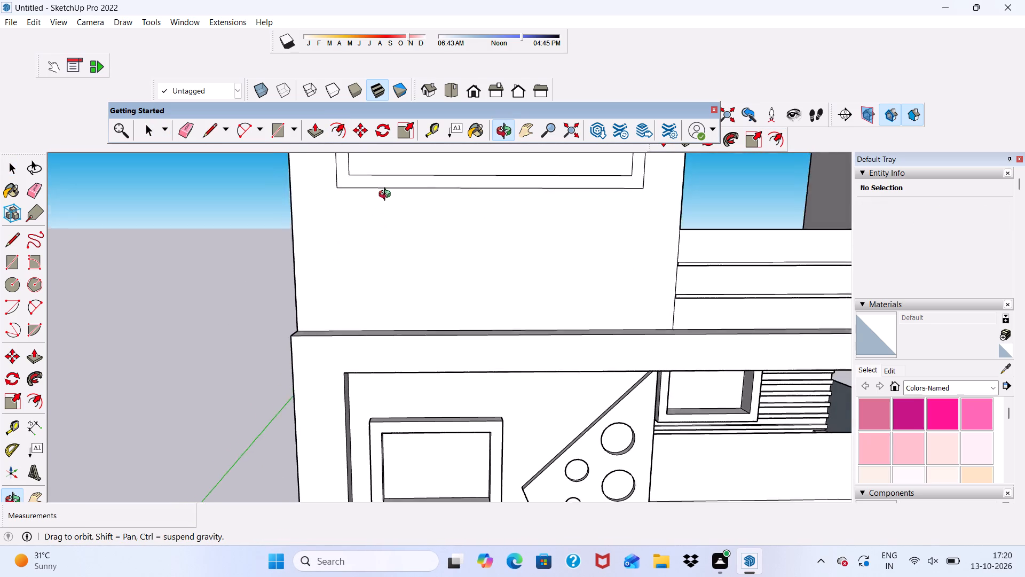
pyautogui.moveTo(387, 196); pyautogui.dragTo(396, 212, button='middle')
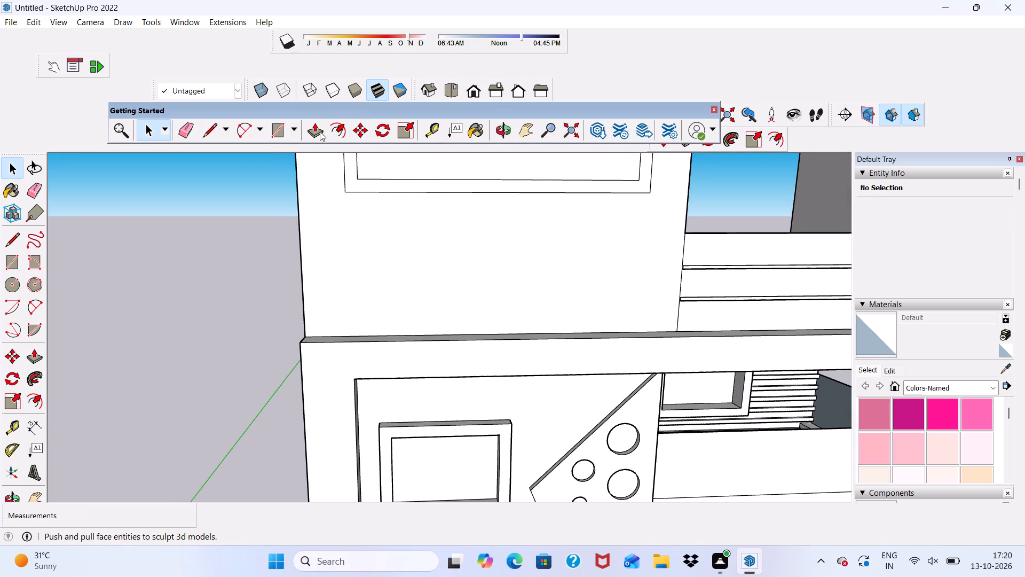
pyautogui.click(320, 131)
pyautogui.scroll(4, 358, 168)
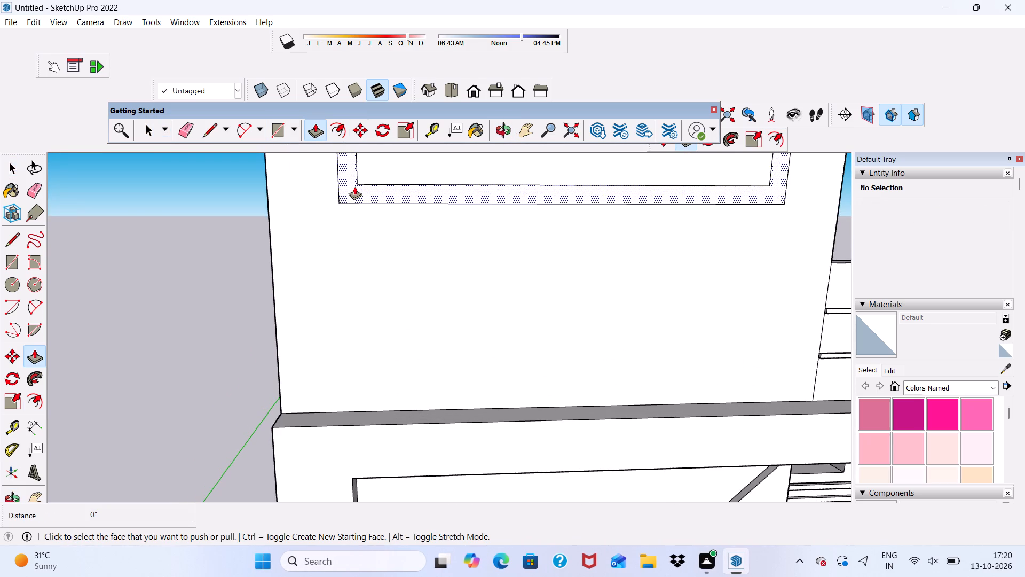
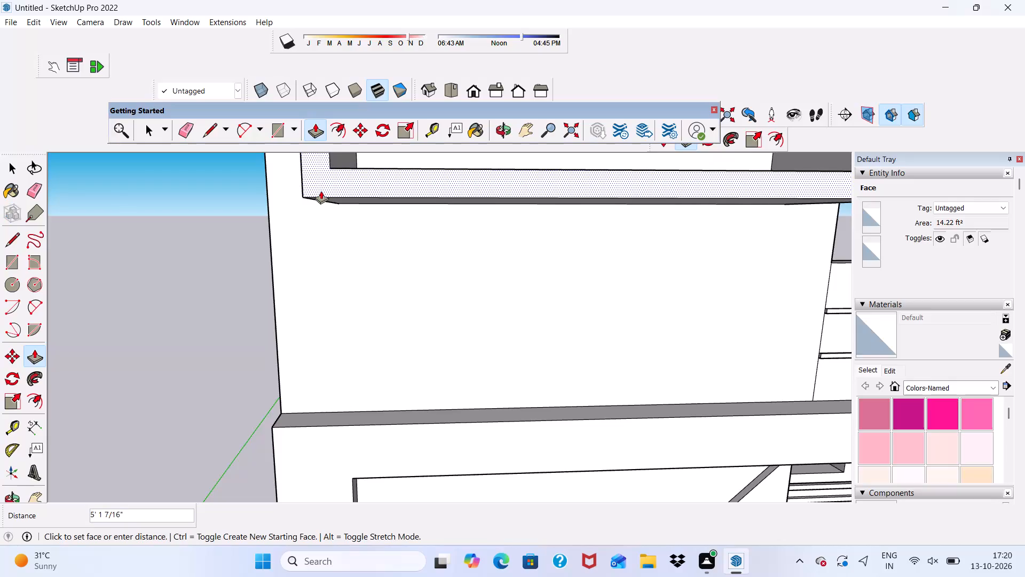
# Set the Push/Pull distance of the frame around the corner block's front rectangle to 3".
pyautogui.press('3')
pyautogui.hotkey('shift', '"')
pyautogui.press('Return')
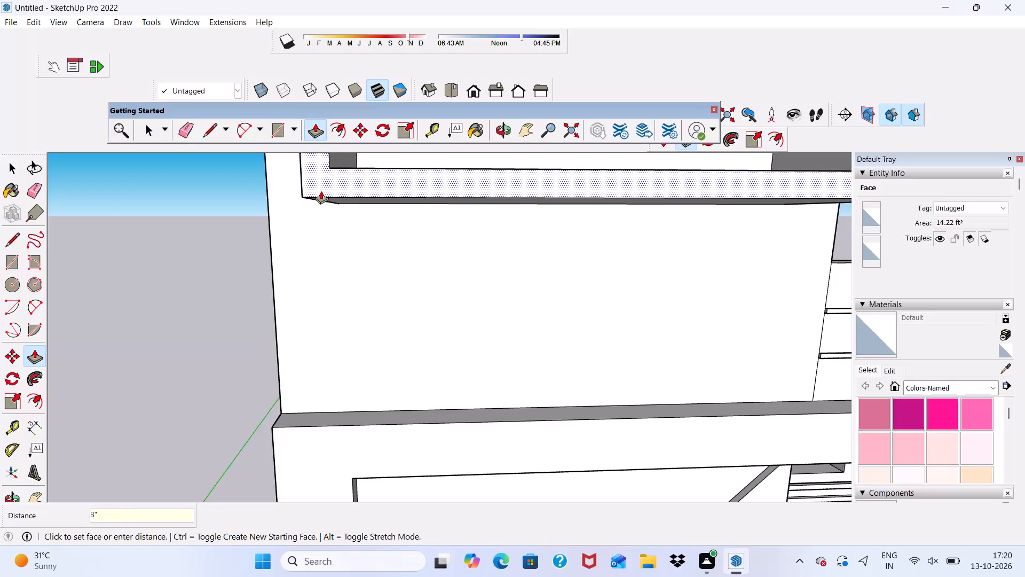
# Push/Pull the window frame face on the corner block's front outward by another 3".
pyautogui.scroll(-2, 338, 181)
pyautogui.scroll(-4, 372, 286)
pyautogui.moveTo(395, 251); pyautogui.dragTo(398, 259, button='middle')
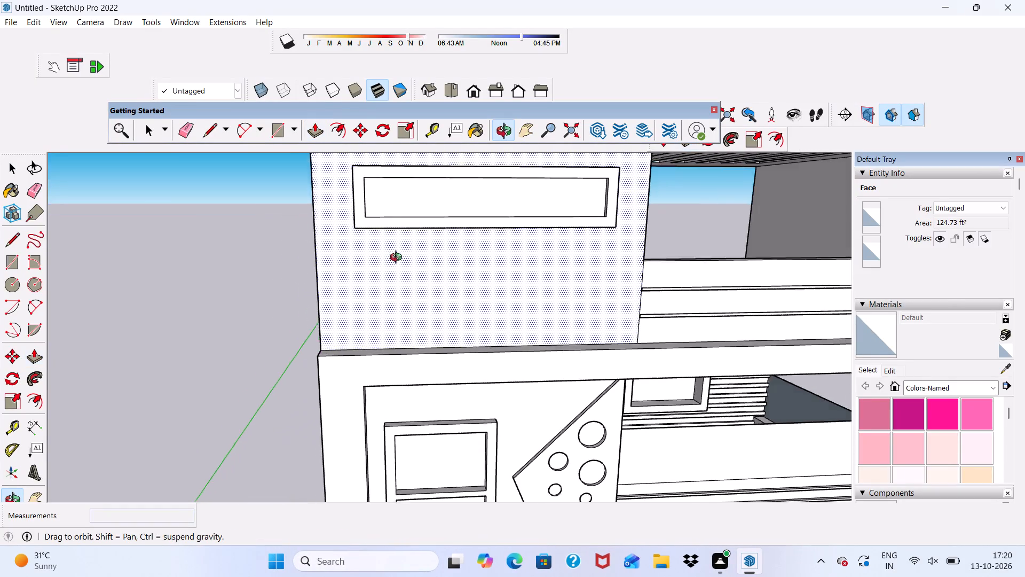
pyautogui.moveTo(398, 259); pyautogui.dragTo(273, 283, button='middle')
pyautogui.scroll(7, 289, 219)
pyautogui.click(299, 214)
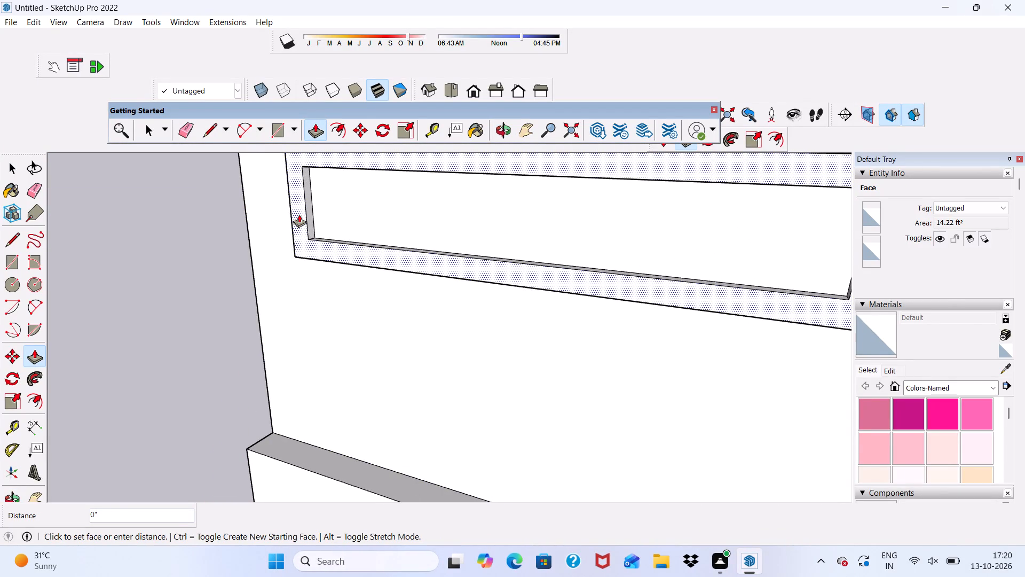
pyautogui.write('3"')
pyautogui.press('Return')
pyautogui.press('space')
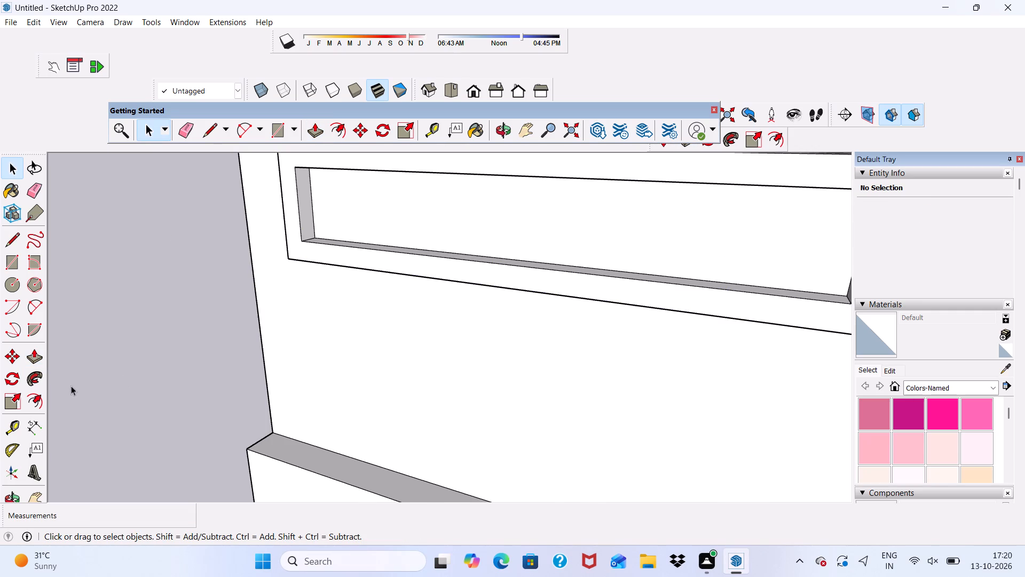
# Erase the two tiny leftover line fragments on the corner block's roof near its front edge.
pyautogui.scroll(-5, 100, 379)
pyautogui.moveTo(242, 312); pyautogui.dragTo(605, 301, button='middle')
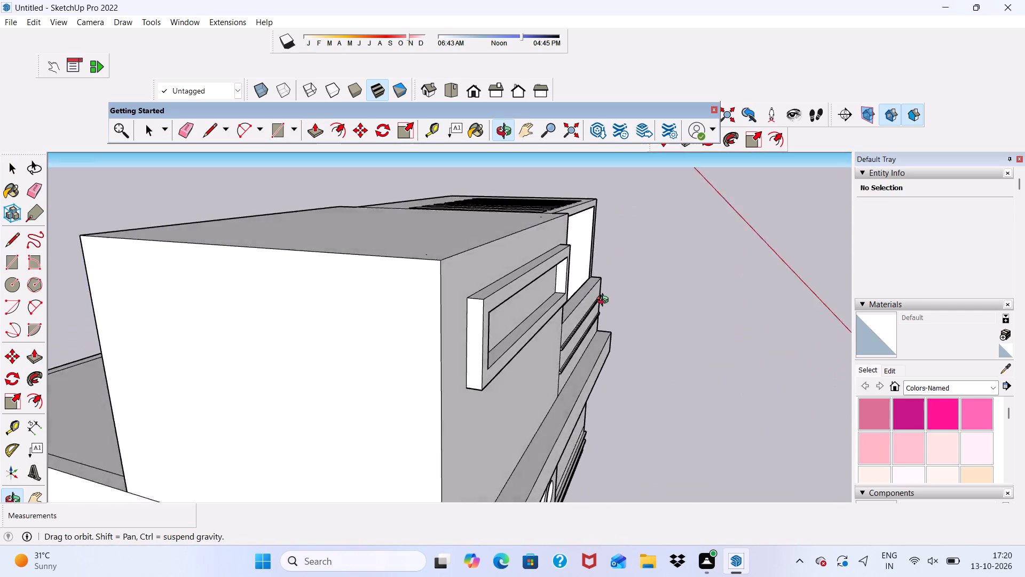
pyautogui.moveTo(605, 301); pyautogui.dragTo(311, 355, button='middle')
pyautogui.scroll(-1, 311, 355)
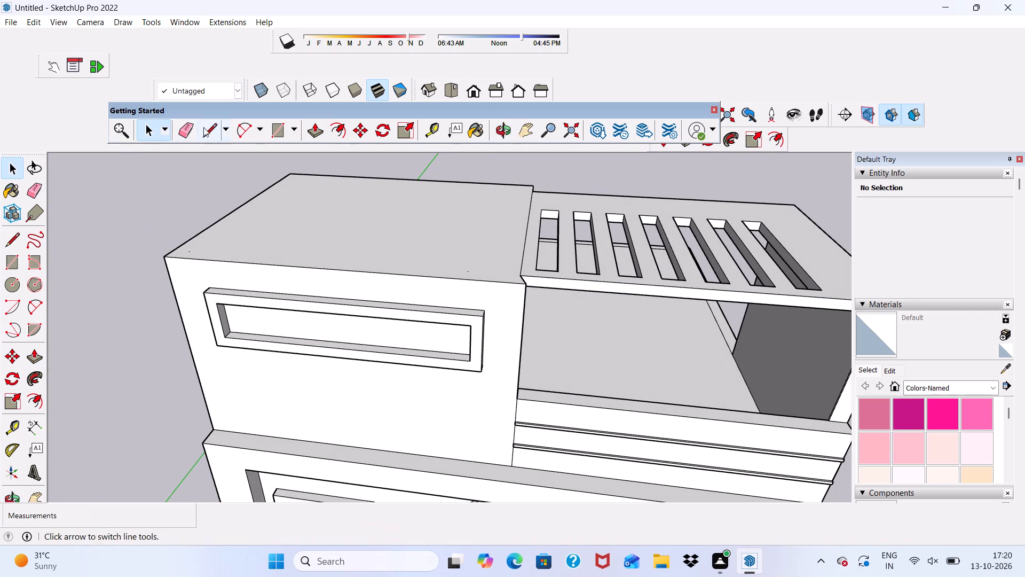
pyautogui.click(183, 129)
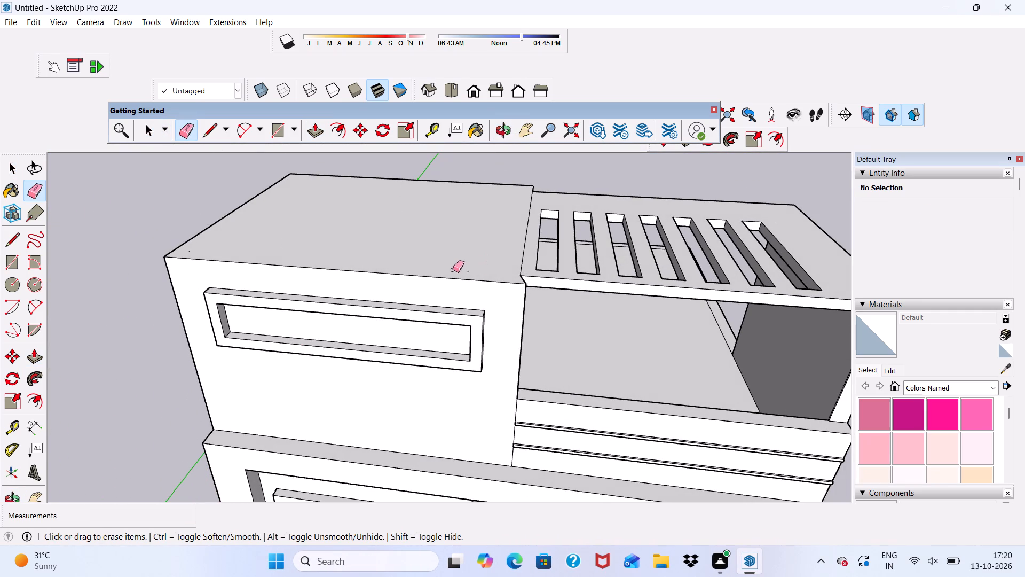
pyautogui.click(468, 271)
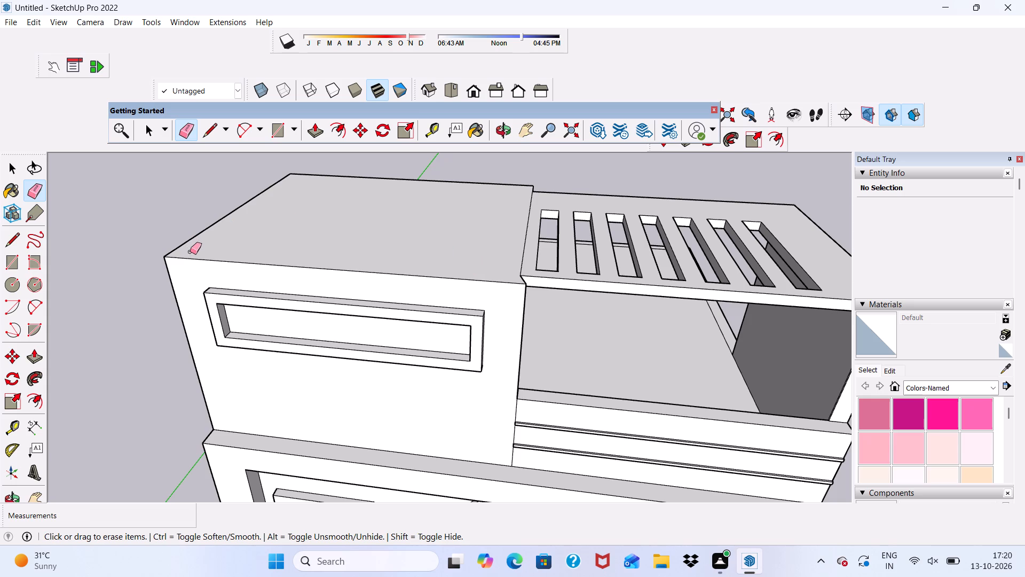
pyautogui.moveTo(190, 252); pyautogui.dragTo(197, 237)
pyautogui.scroll(-1, 210, 235)
pyautogui.hotkey('ctrl', 'z')
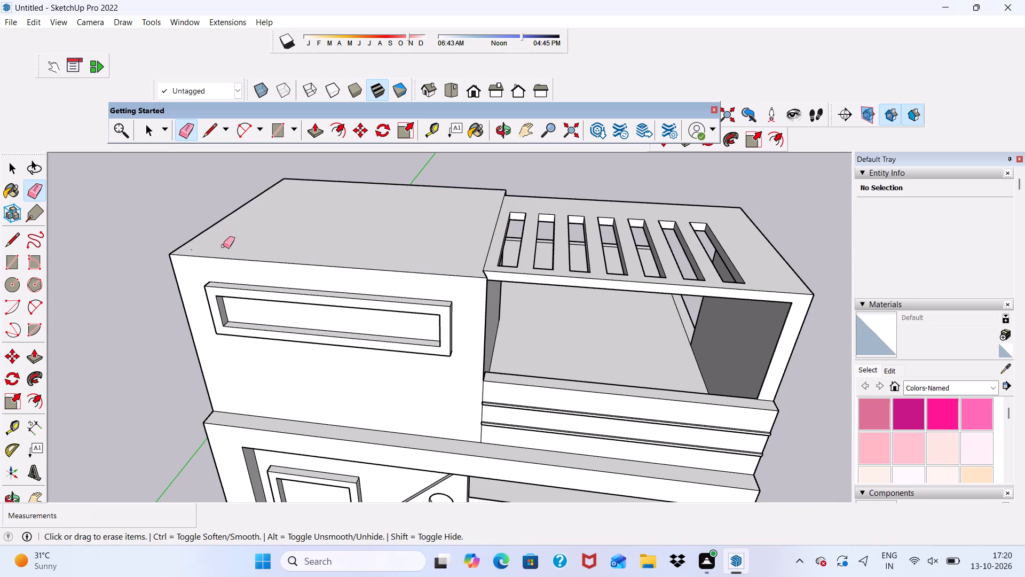
pyautogui.scroll(10, 187, 240)
pyautogui.moveTo(198, 270); pyautogui.dragTo(192, 257)
pyautogui.click(192, 260)
pyautogui.scroll(-6, 124, 248)
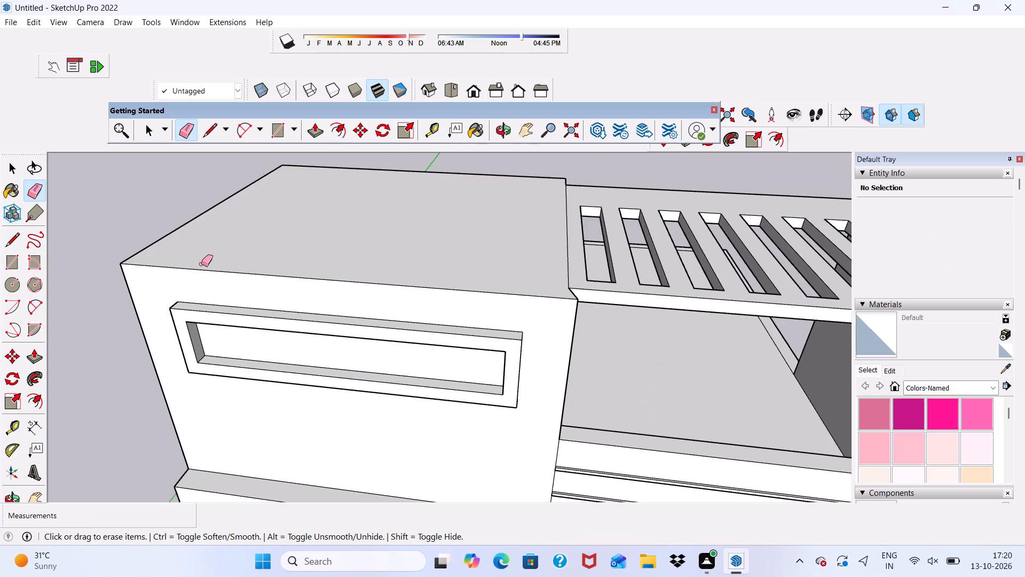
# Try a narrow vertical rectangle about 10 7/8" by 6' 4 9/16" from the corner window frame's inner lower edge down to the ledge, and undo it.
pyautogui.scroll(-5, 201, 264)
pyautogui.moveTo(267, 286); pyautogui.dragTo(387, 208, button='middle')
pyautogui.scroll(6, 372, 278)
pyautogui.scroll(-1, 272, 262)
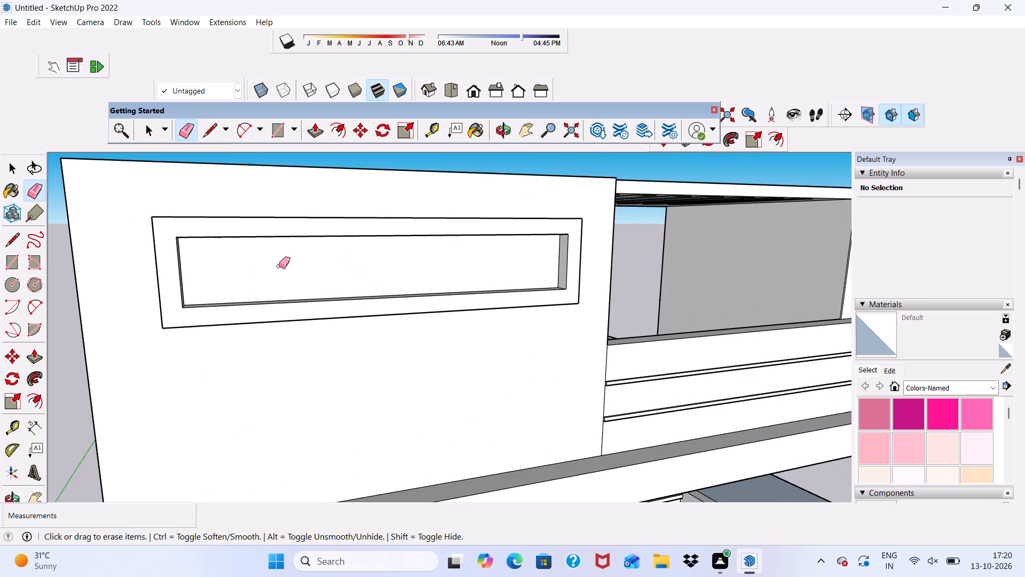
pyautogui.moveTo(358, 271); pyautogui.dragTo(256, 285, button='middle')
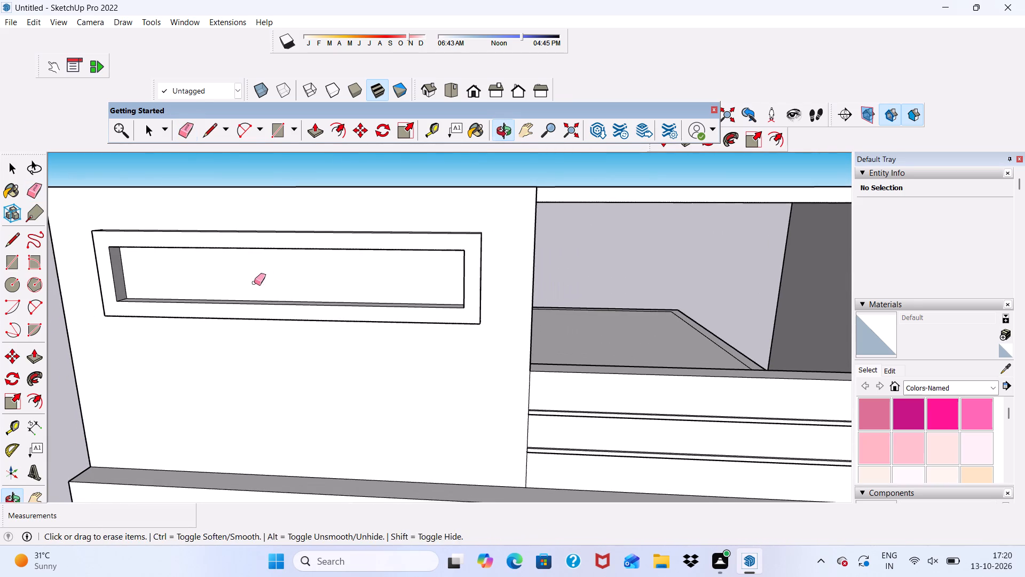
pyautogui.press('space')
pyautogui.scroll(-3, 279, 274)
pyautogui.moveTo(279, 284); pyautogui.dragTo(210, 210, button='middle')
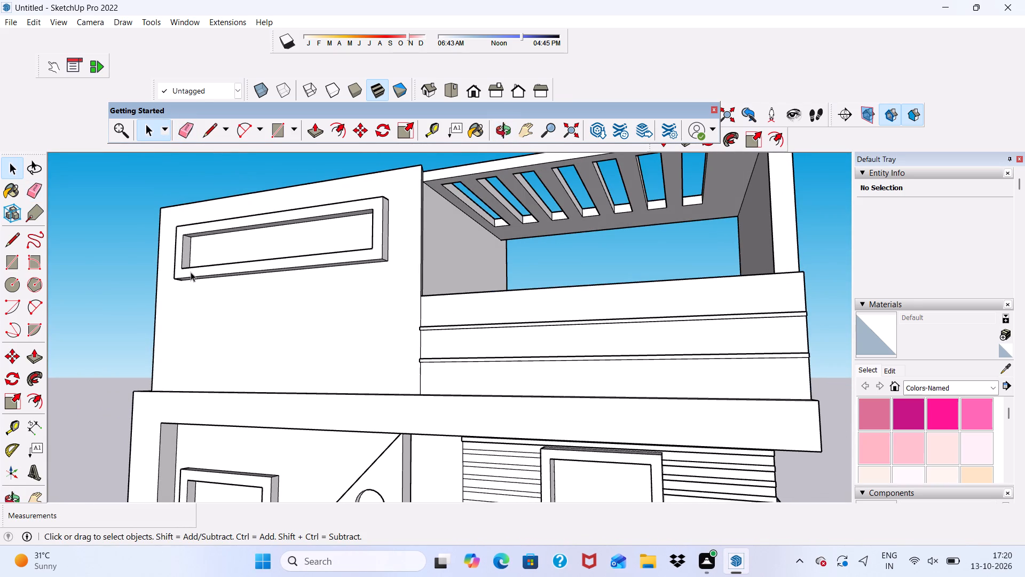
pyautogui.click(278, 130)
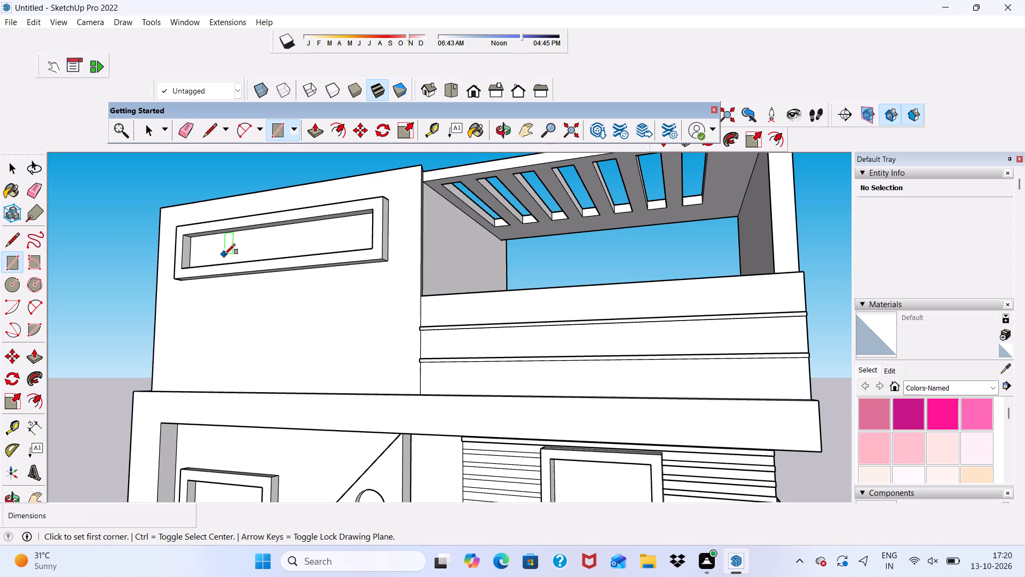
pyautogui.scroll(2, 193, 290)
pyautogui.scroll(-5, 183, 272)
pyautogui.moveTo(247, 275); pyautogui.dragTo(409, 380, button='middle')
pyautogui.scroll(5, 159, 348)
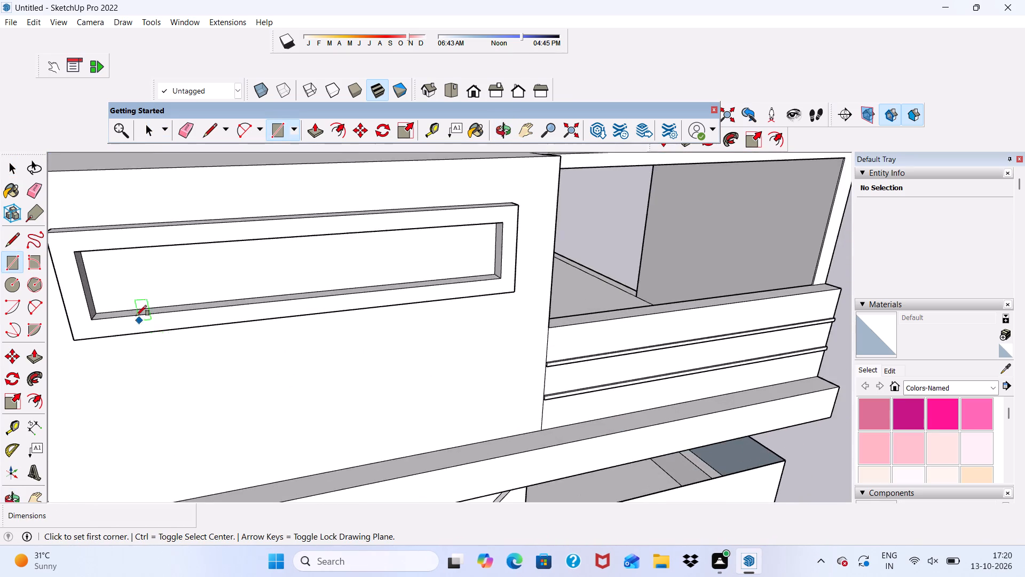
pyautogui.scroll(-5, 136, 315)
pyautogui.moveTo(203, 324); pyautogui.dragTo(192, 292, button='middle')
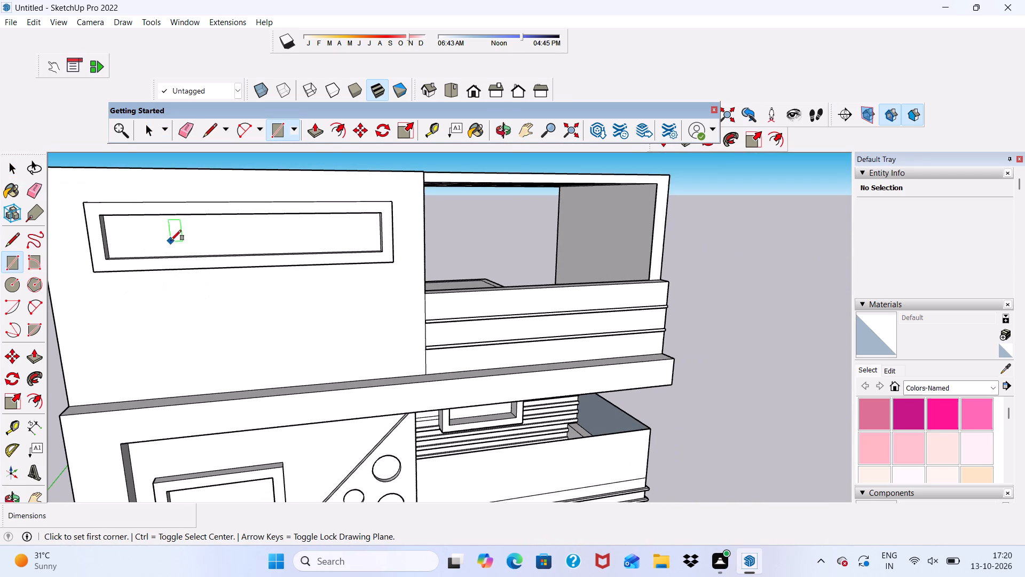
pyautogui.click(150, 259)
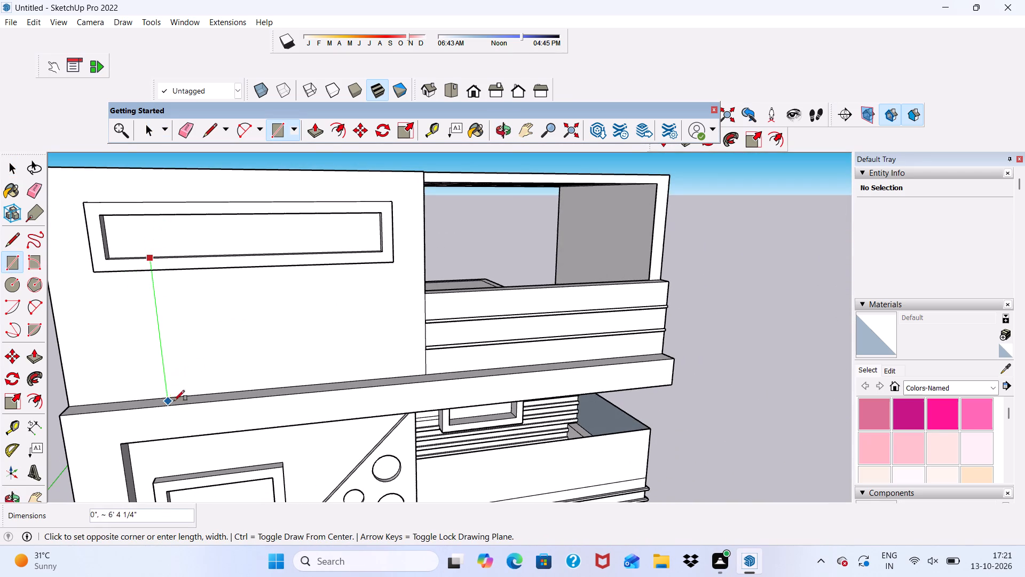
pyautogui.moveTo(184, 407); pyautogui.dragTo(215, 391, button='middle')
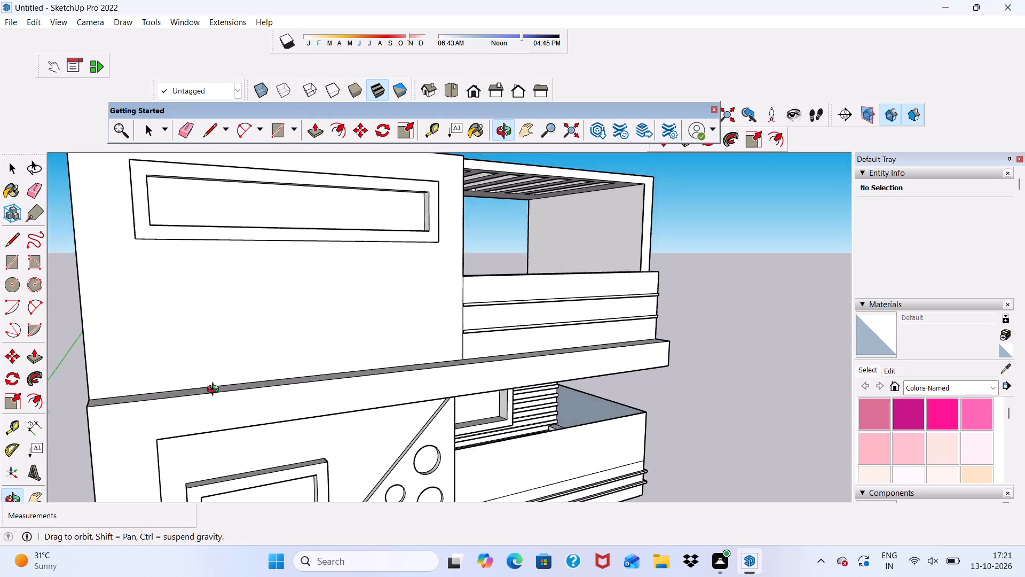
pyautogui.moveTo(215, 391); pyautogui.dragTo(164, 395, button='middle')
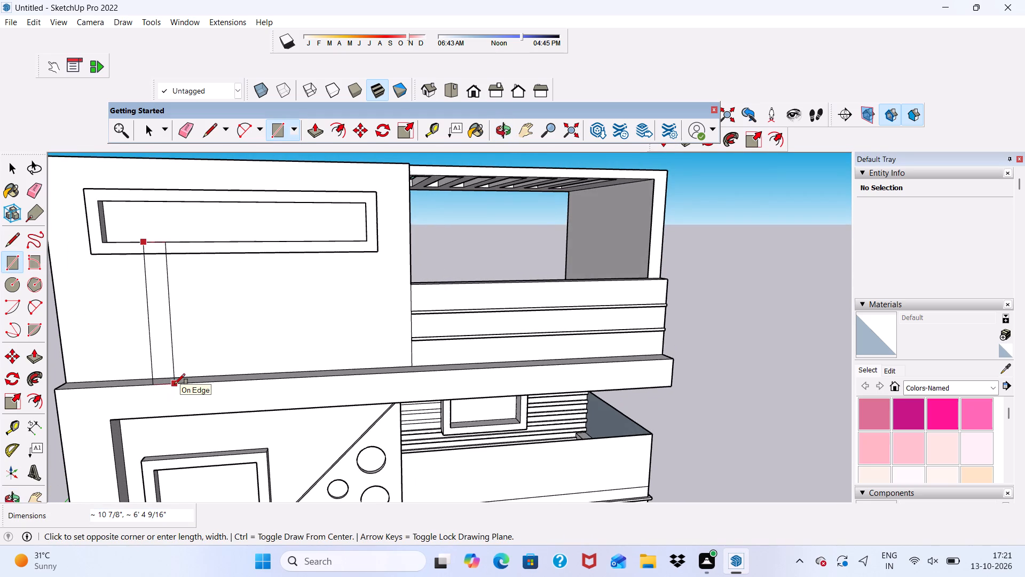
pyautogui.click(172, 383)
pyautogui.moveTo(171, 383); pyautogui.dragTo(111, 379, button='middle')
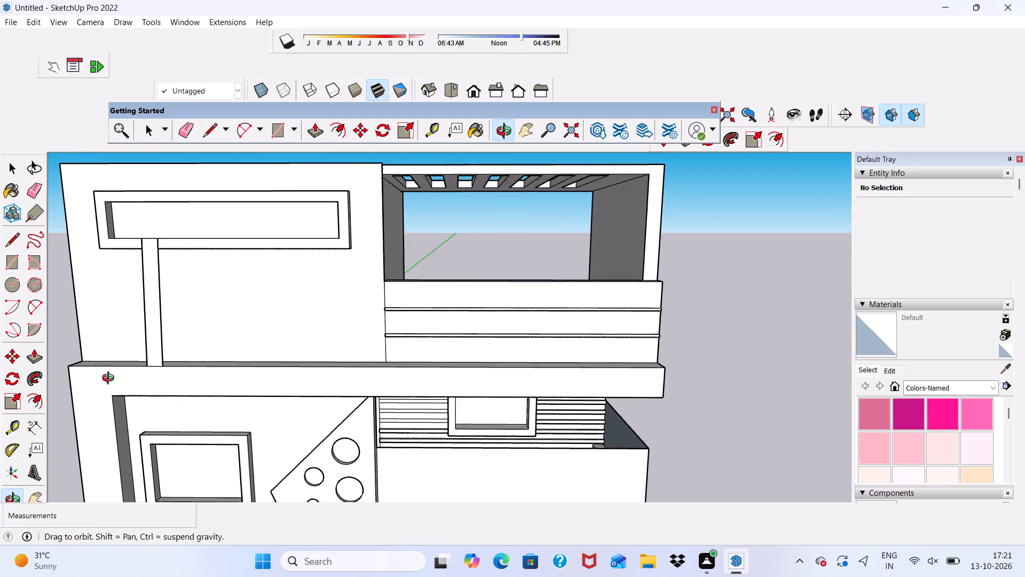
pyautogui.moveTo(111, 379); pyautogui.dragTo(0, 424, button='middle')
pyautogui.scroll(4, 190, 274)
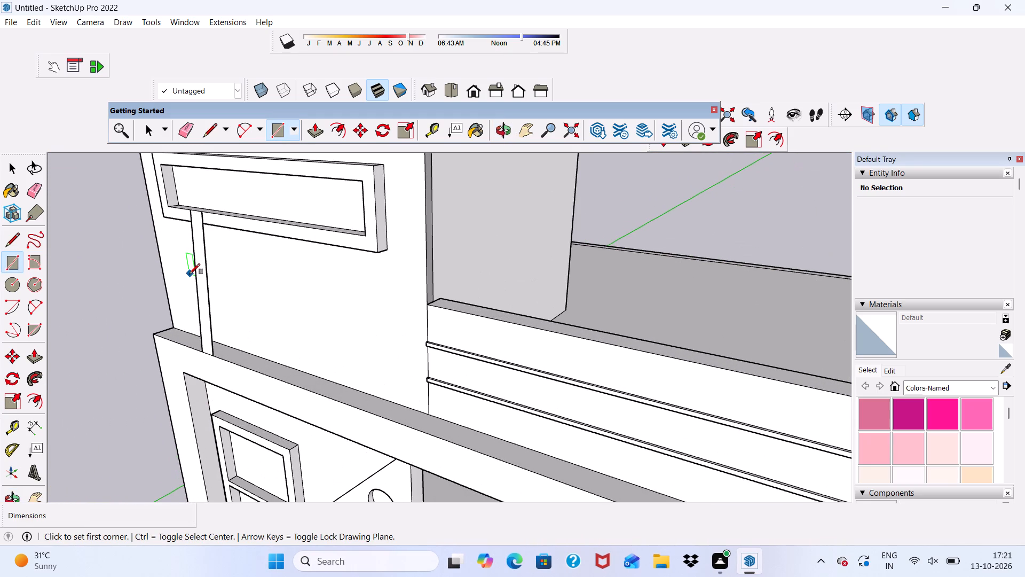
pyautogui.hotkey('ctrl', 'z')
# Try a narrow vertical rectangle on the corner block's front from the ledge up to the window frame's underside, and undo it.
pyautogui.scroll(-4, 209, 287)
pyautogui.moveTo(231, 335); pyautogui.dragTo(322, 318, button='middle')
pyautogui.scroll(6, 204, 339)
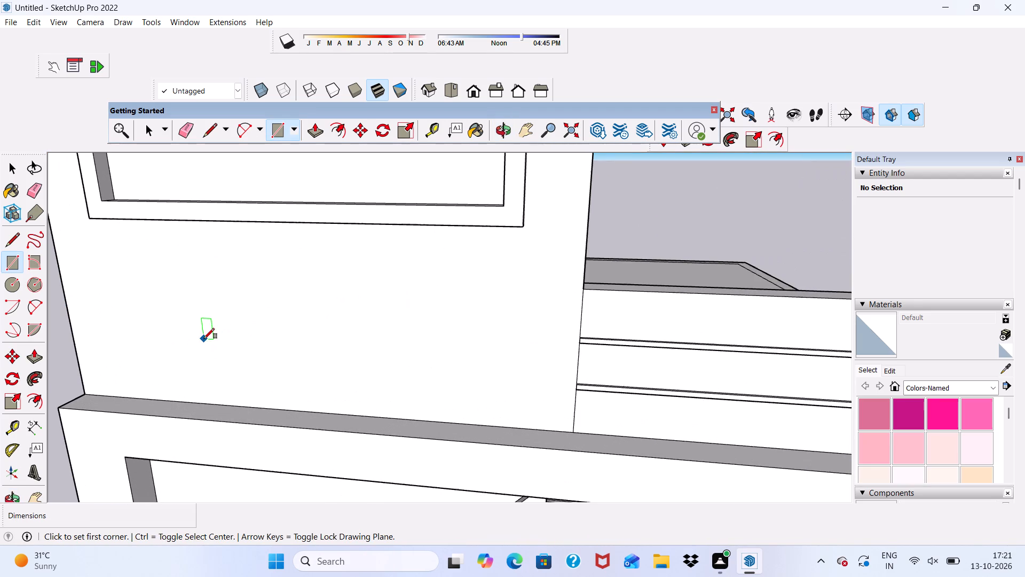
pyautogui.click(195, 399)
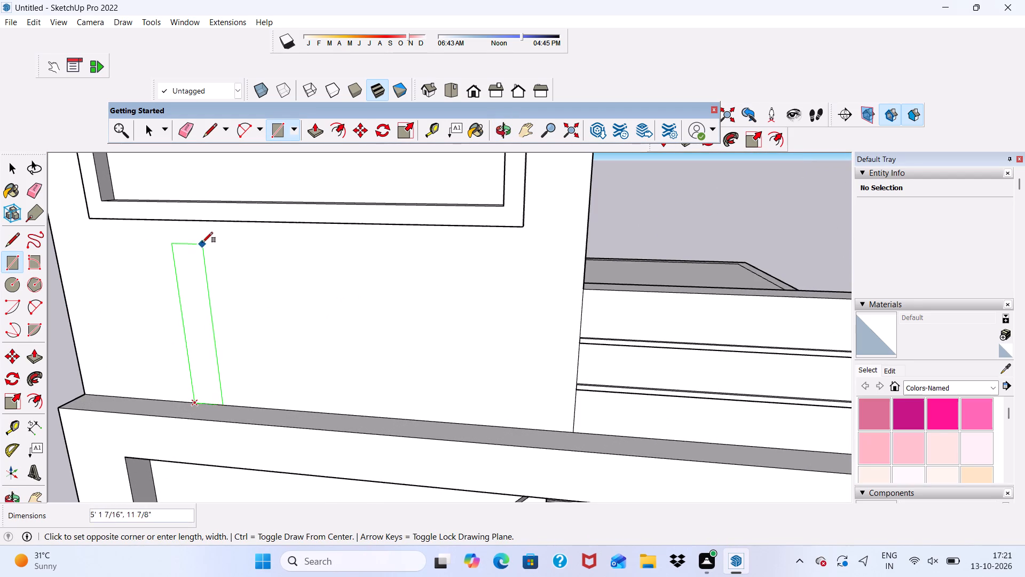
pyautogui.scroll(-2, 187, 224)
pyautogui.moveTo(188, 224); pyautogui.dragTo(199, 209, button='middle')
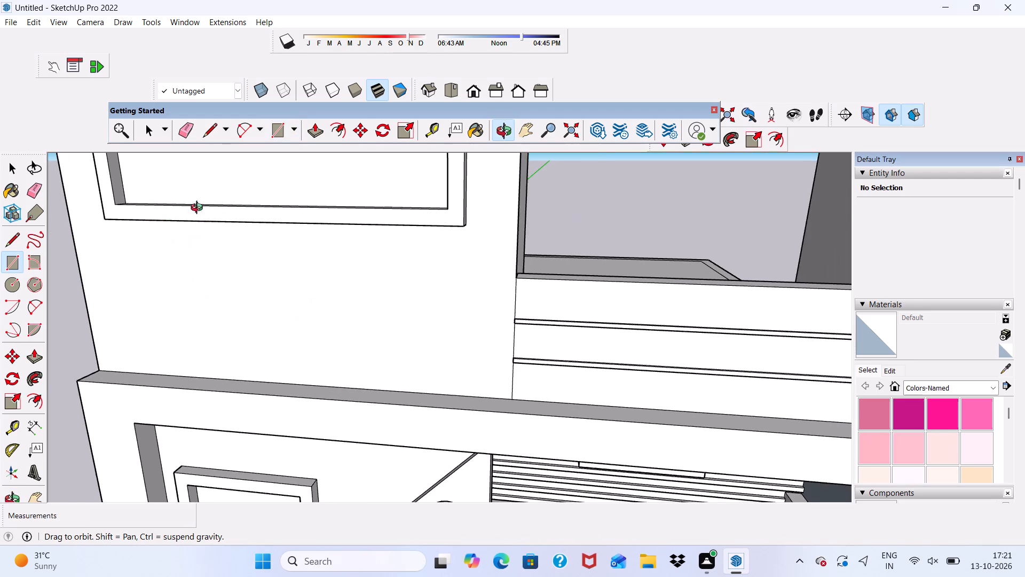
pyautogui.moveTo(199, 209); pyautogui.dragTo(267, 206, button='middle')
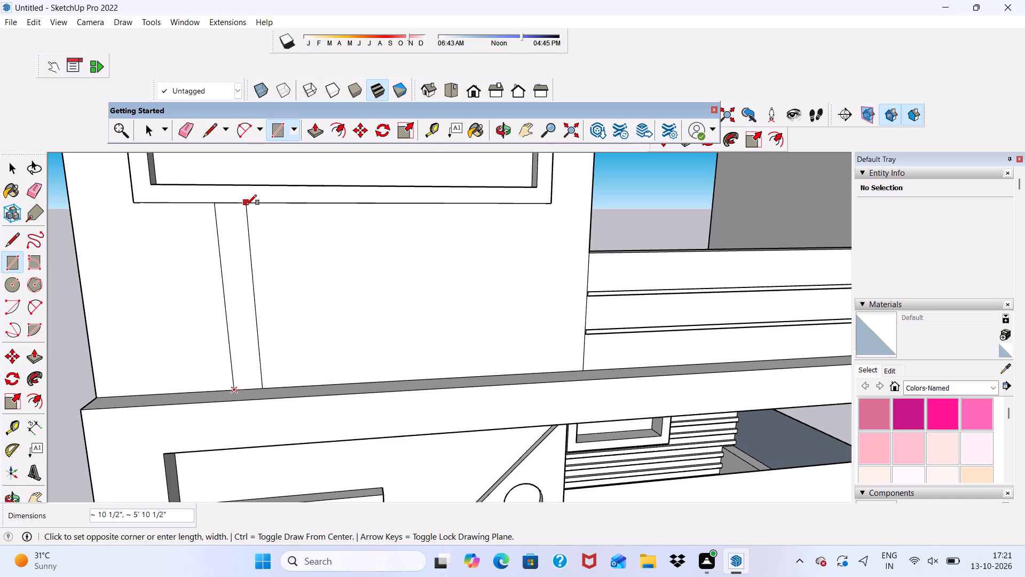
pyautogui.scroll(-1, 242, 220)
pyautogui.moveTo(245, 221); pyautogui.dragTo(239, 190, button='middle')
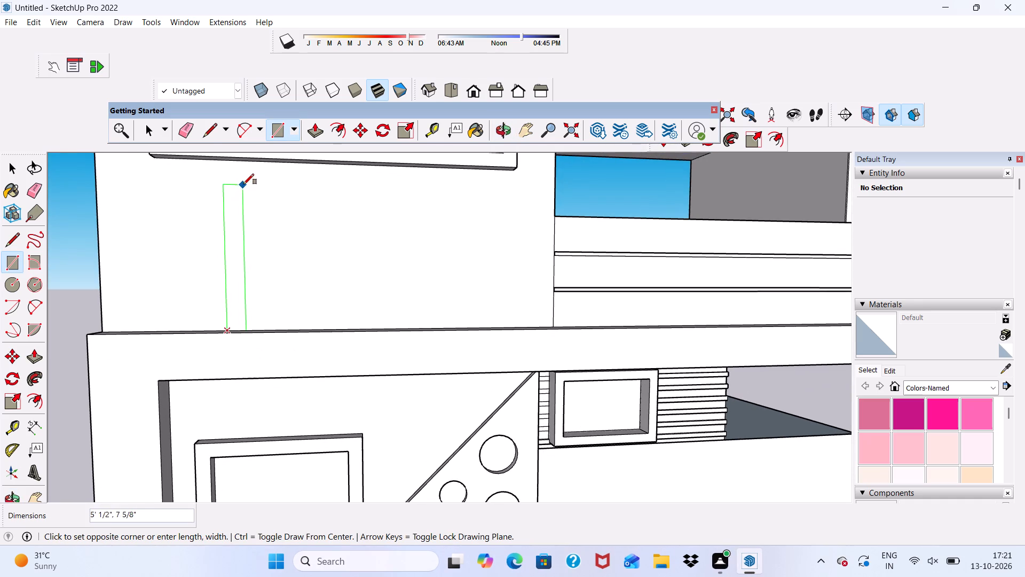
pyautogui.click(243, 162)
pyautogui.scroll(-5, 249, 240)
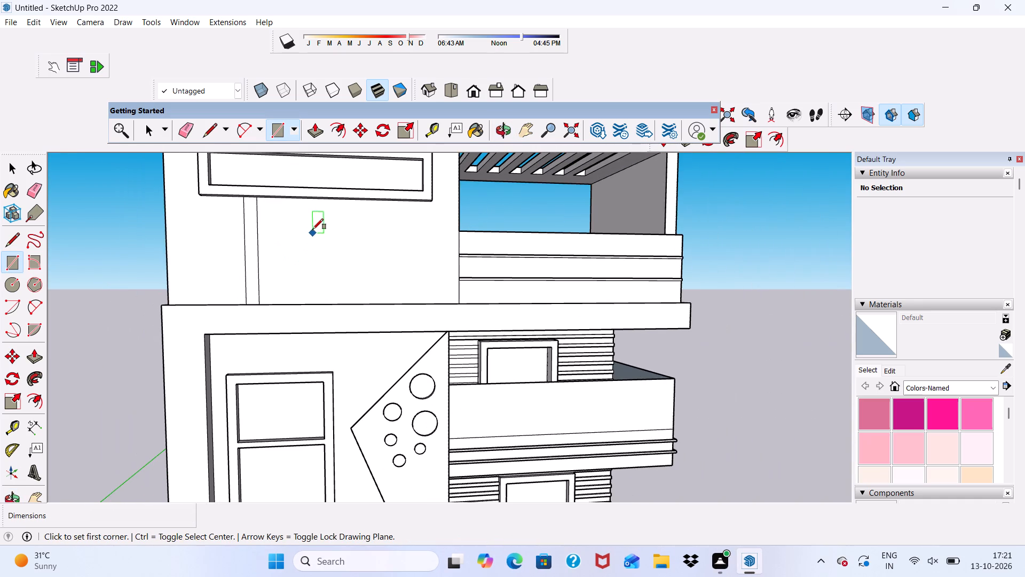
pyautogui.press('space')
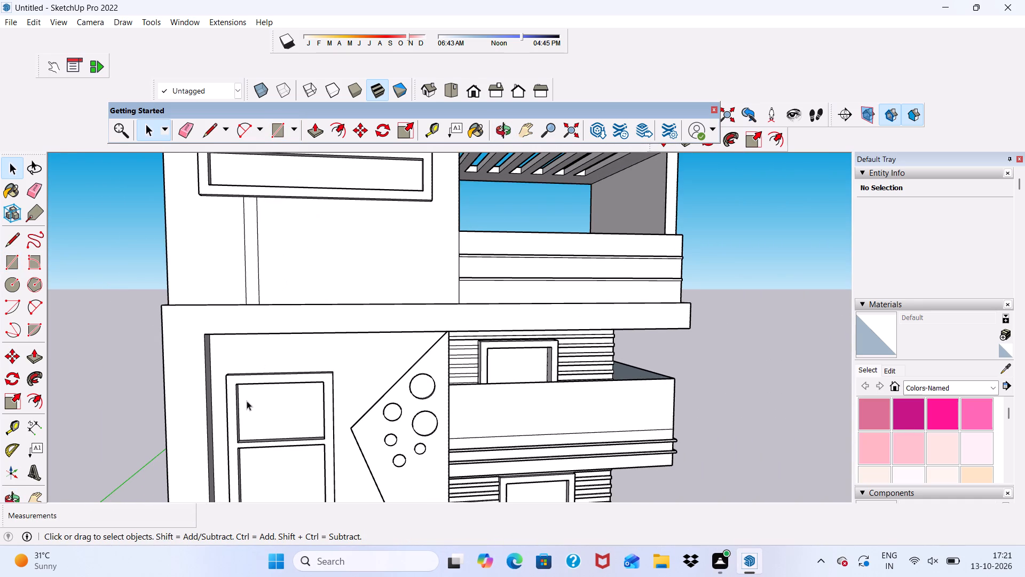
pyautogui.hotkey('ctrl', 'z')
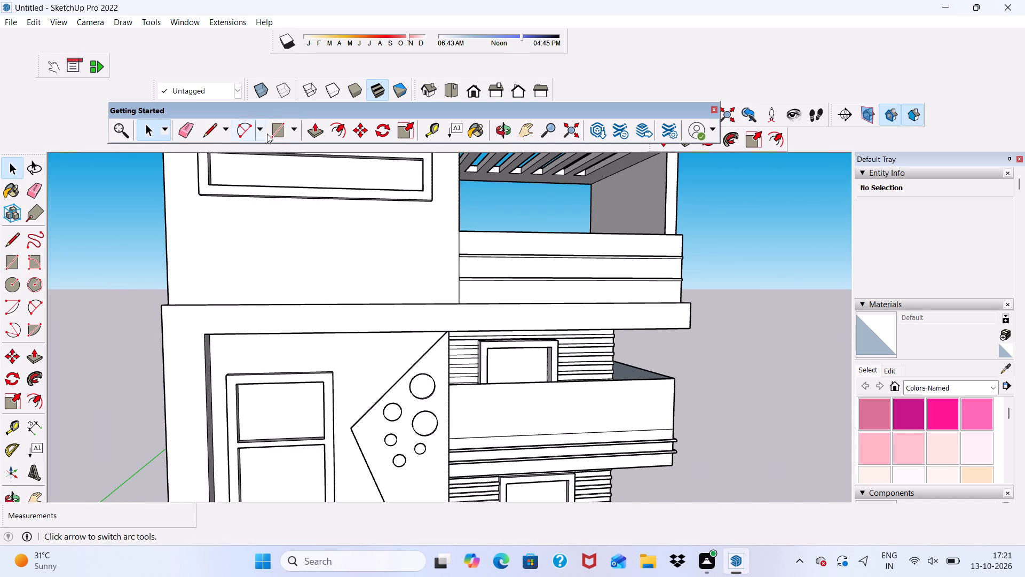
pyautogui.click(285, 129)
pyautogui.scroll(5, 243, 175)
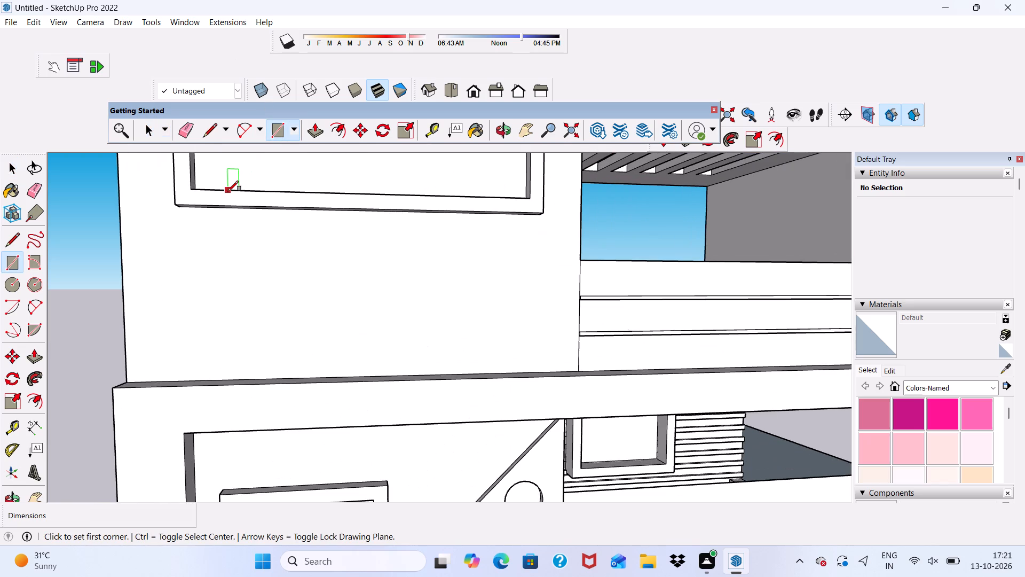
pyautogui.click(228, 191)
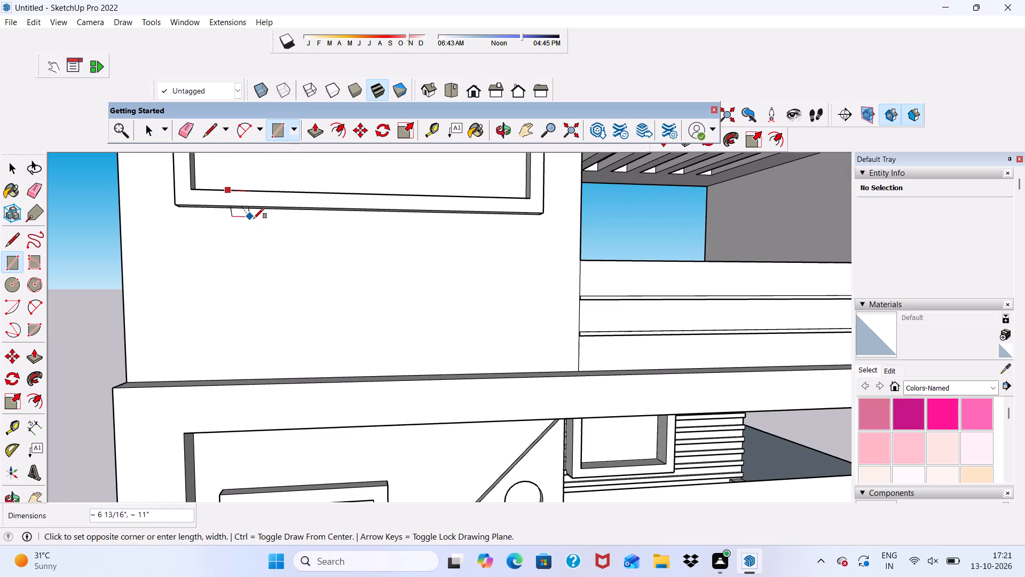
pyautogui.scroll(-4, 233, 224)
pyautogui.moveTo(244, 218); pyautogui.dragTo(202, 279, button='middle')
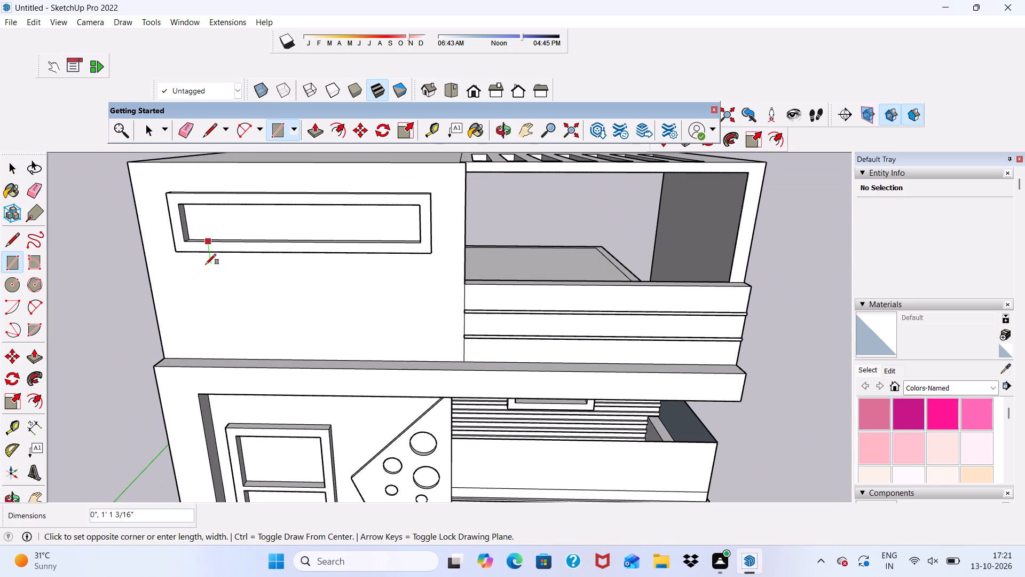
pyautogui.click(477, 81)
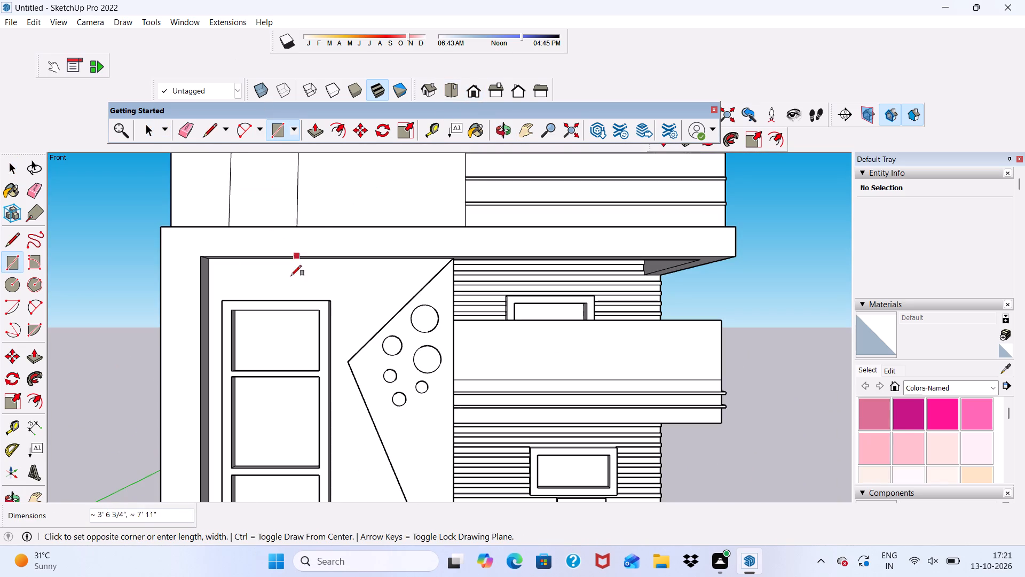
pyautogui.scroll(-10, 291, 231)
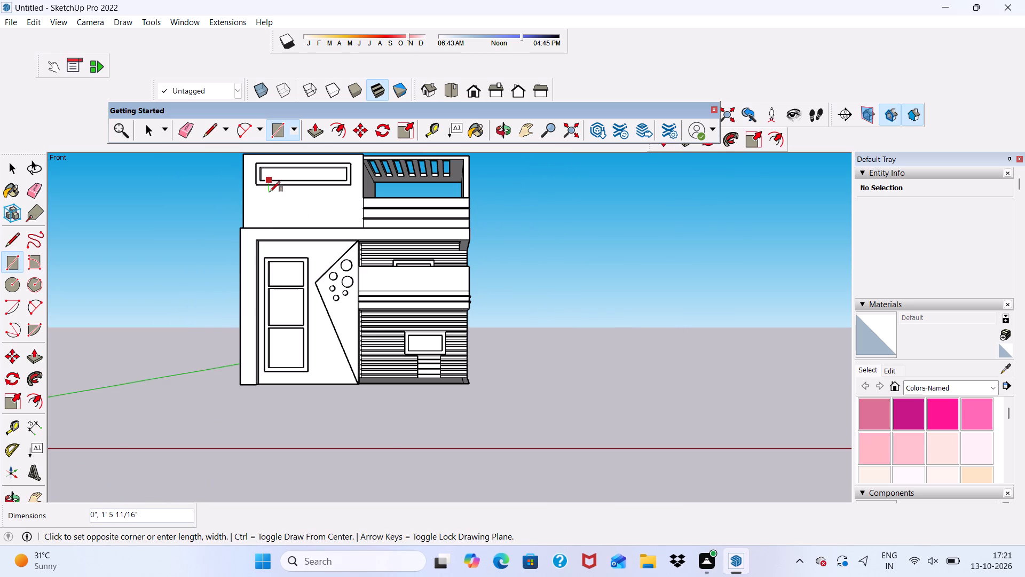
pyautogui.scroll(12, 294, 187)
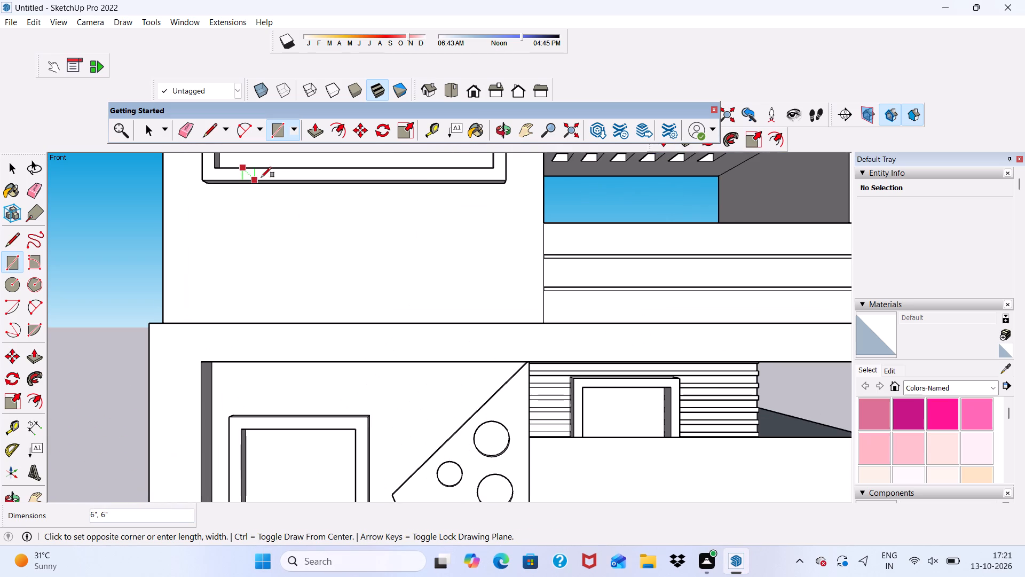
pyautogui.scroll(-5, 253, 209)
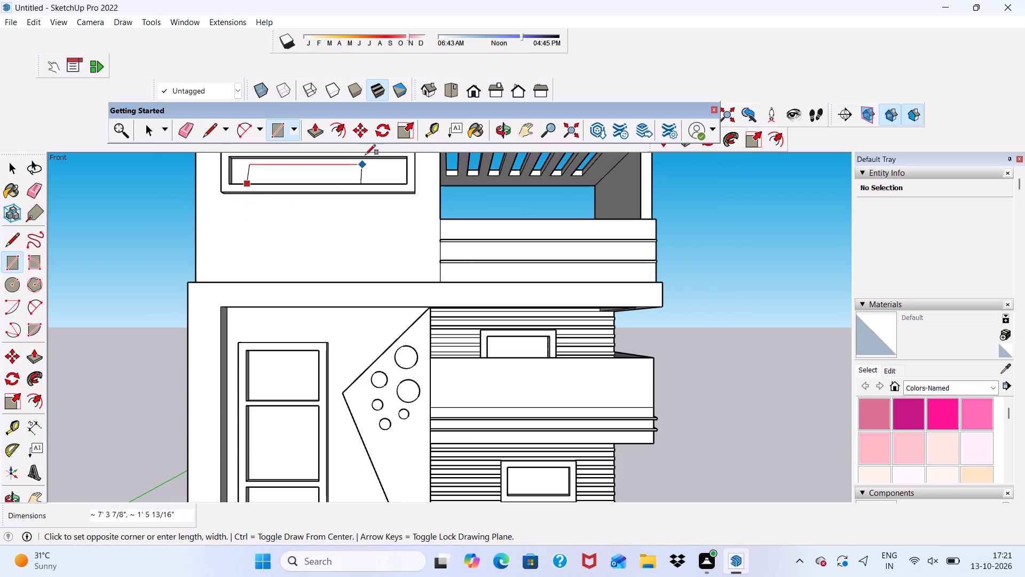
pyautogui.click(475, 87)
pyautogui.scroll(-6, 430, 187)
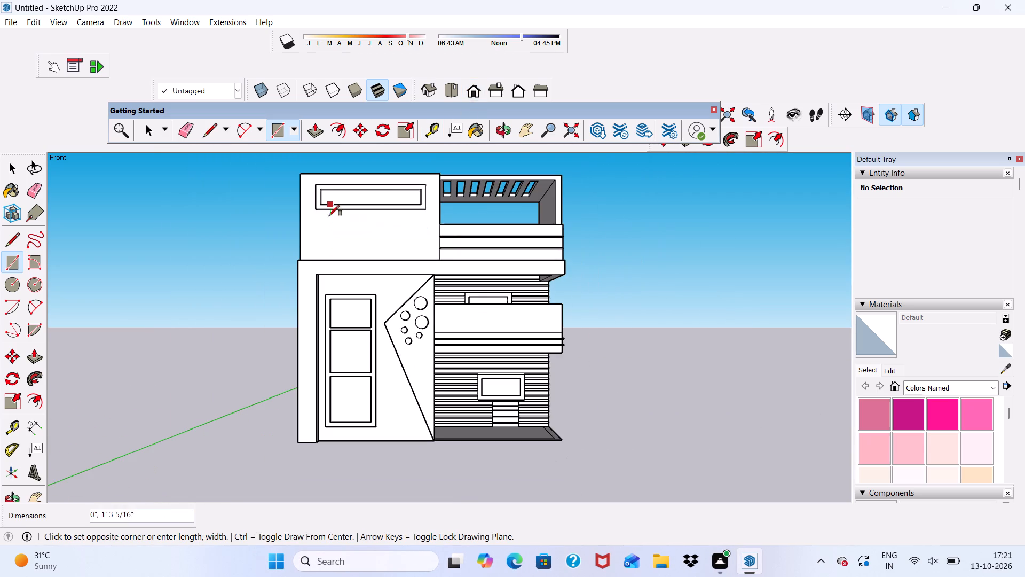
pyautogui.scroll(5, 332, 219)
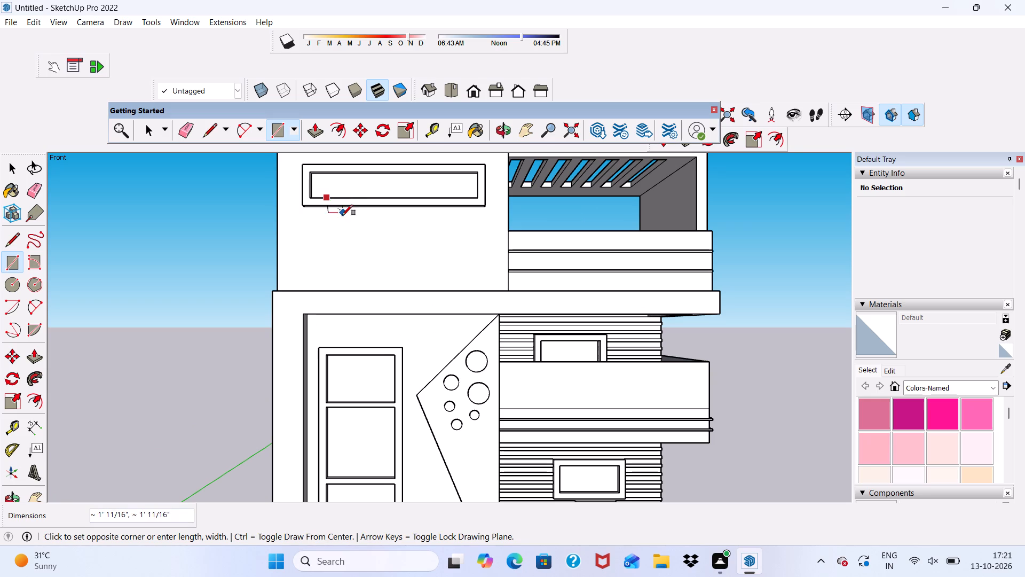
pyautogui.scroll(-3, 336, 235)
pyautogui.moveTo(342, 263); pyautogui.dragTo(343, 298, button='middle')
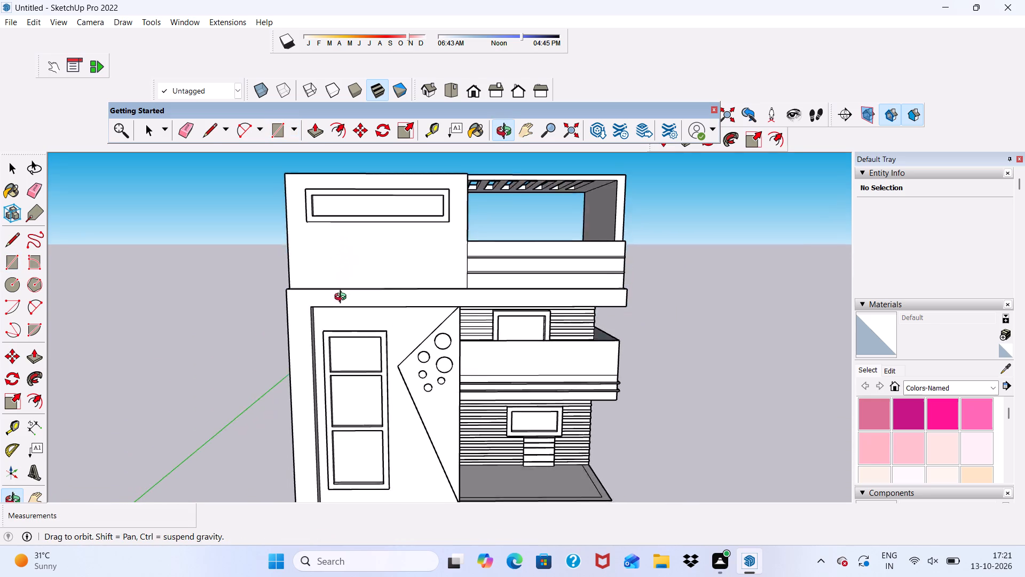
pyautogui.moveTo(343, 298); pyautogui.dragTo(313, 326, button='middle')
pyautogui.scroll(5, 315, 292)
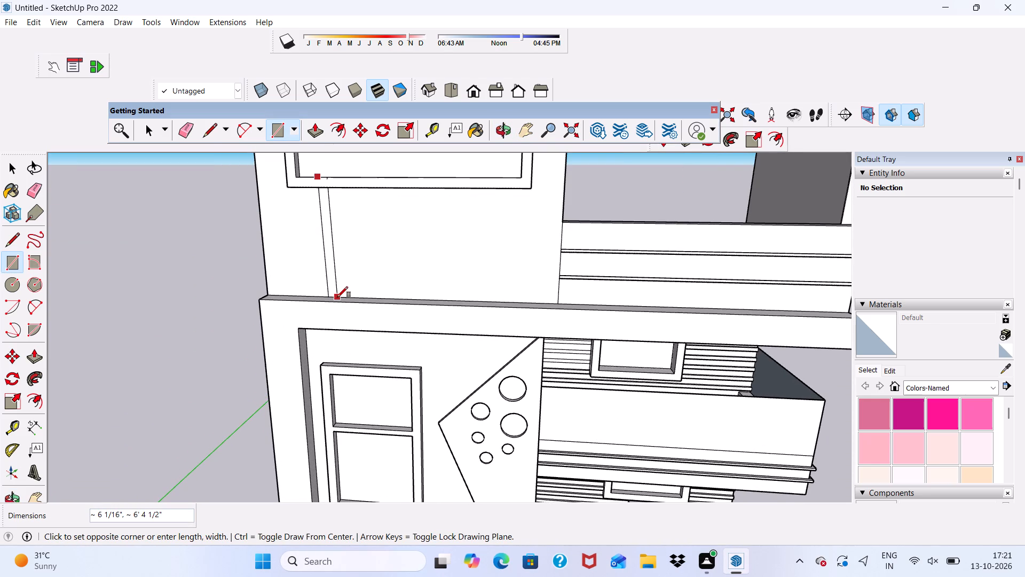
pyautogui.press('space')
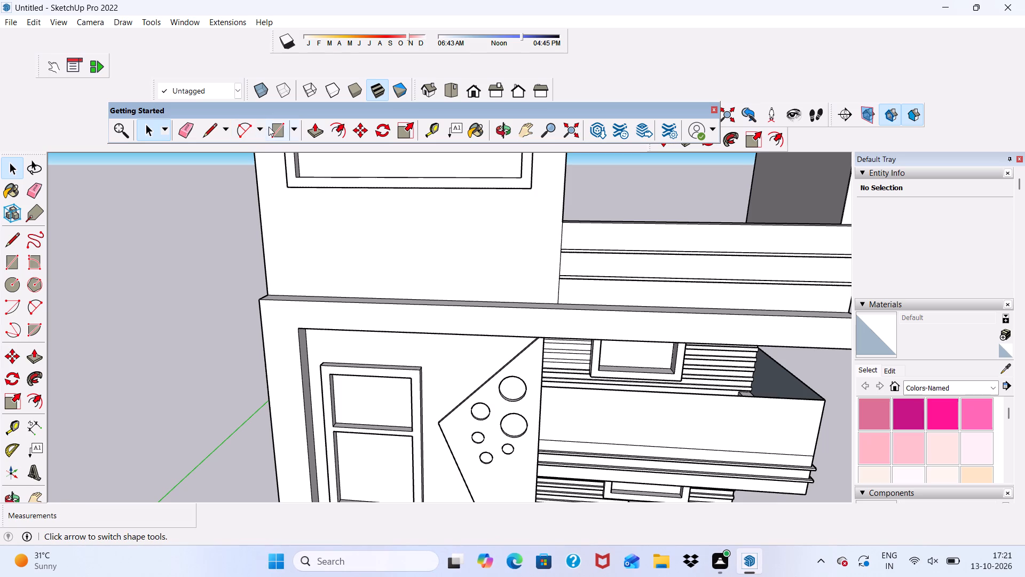
# Draw a rectangle about 9 11/16" by 6" across the corner window frame's lower rail, near the end by the block's outer edge.
pyautogui.click(274, 127)
pyautogui.scroll(3, 312, 178)
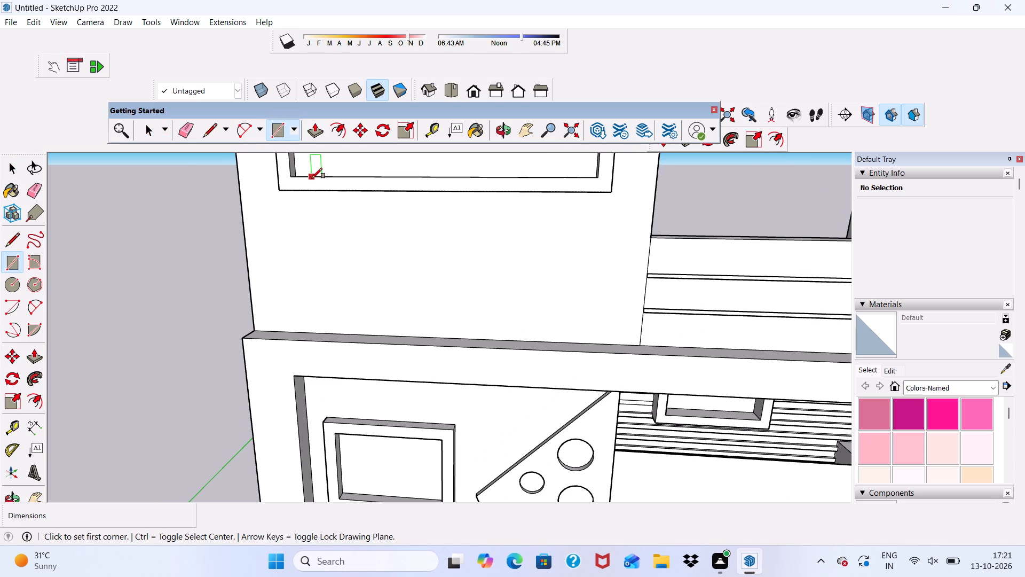
pyautogui.click(312, 178)
pyautogui.click(332, 193)
pyautogui.press('space')
# Push/Pull the small rectangle on the window frame's lower rail outward by 3".
pyautogui.click(319, 185)
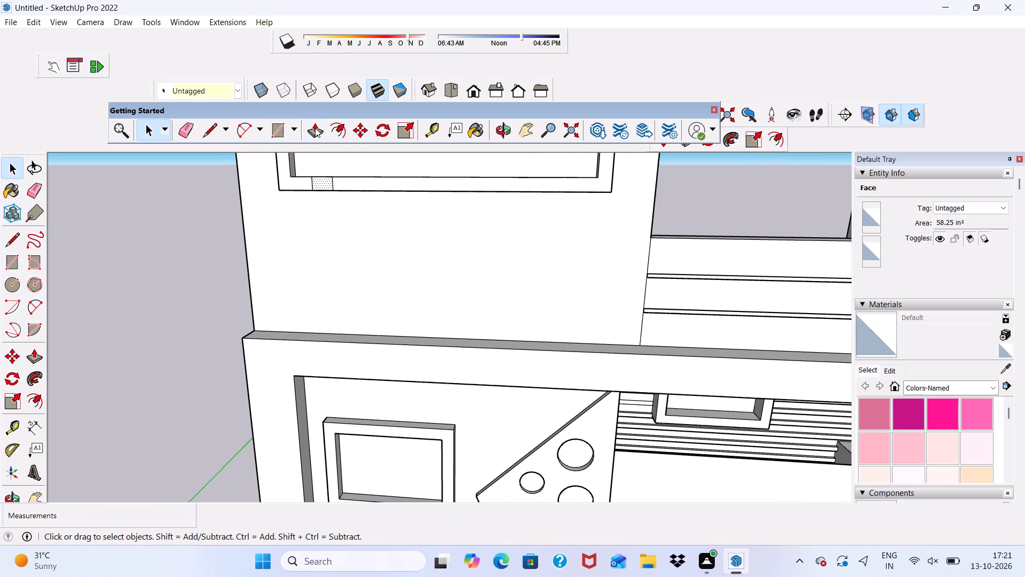
pyautogui.click(315, 128)
pyautogui.click(319, 176)
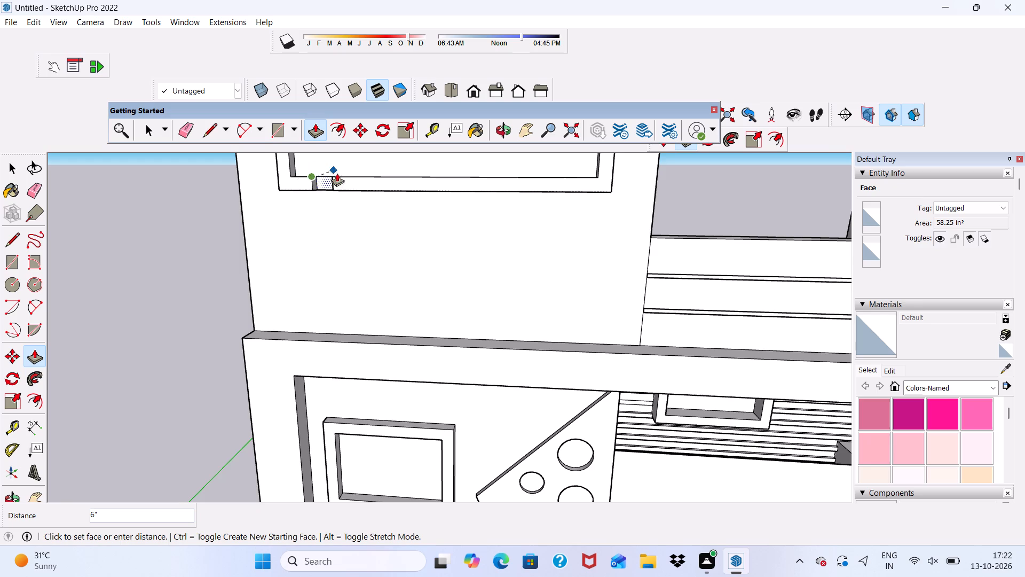
pyautogui.scroll(-2, 343, 188)
pyautogui.moveTo(317, 181); pyautogui.dragTo(295, 242, button='middle')
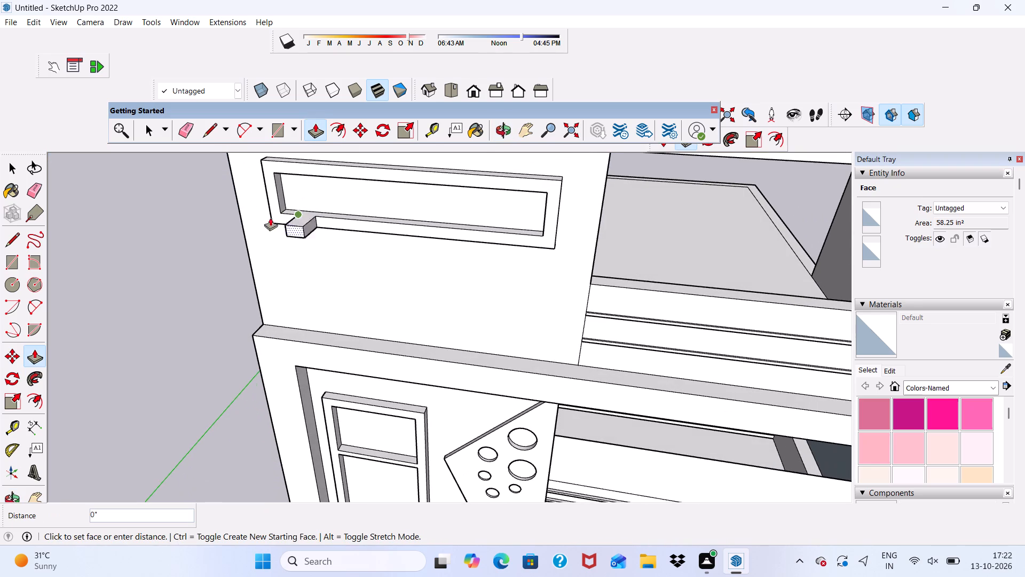
pyautogui.scroll(-1, 247, 238)
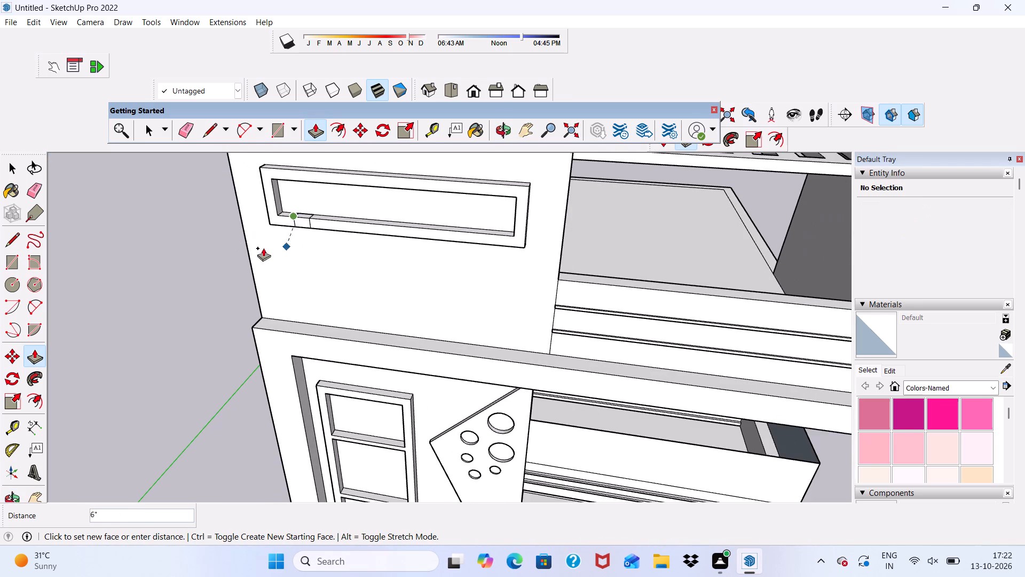
pyautogui.scroll(4, 216, 234)
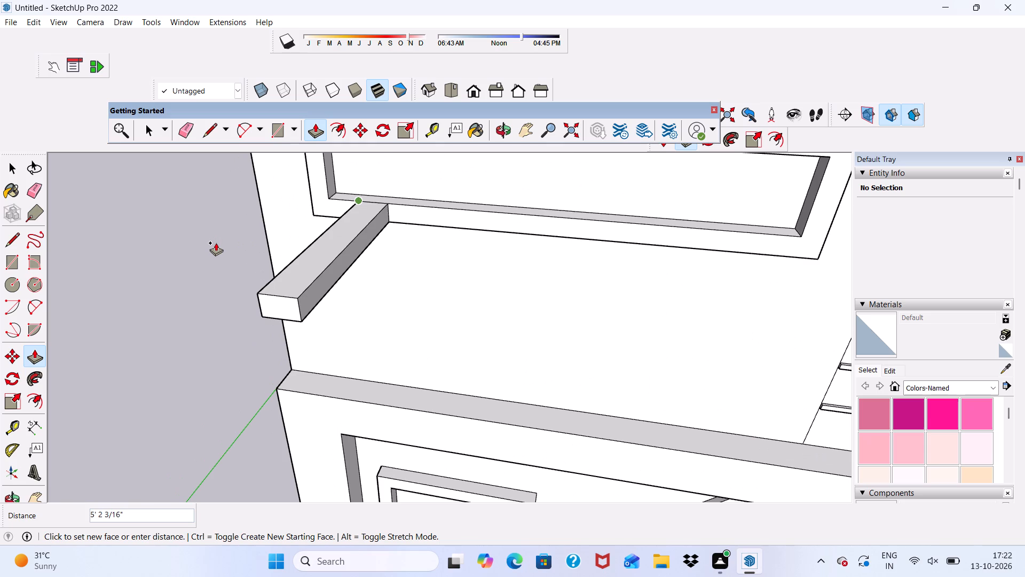
pyautogui.press('3')
pyautogui.hotkey('shift', '"')
pyautogui.press('Return')
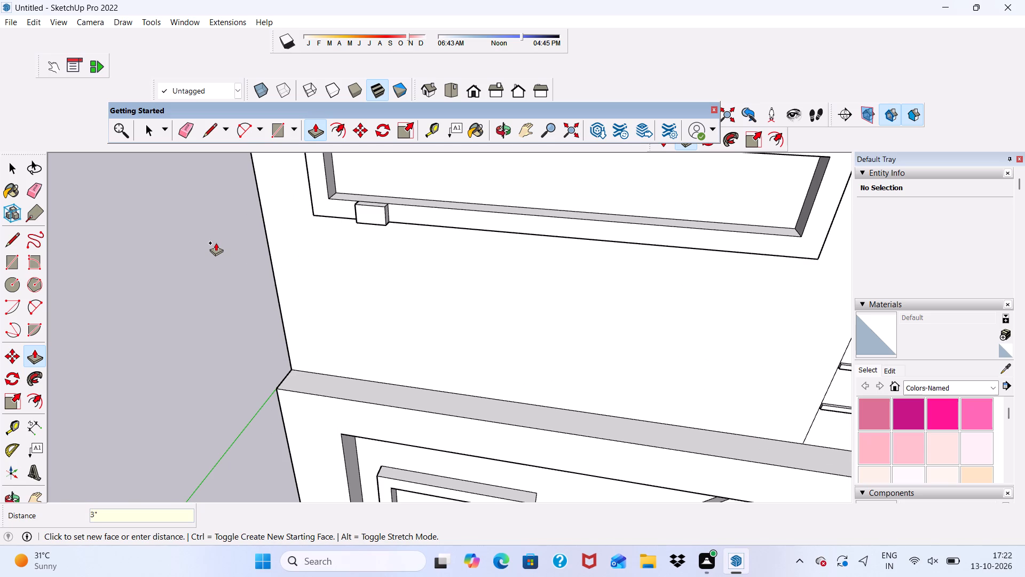
# Push/Pull the small projecting block's underside down to the ledge, about 5' 10 1/4", to form a vertical strip.
pyautogui.scroll(-2, 300, 283)
pyautogui.moveTo(428, 261); pyautogui.dragTo(427, 131, button='middle')
pyautogui.scroll(4, 419, 159)
pyautogui.scroll(-2, 383, 248)
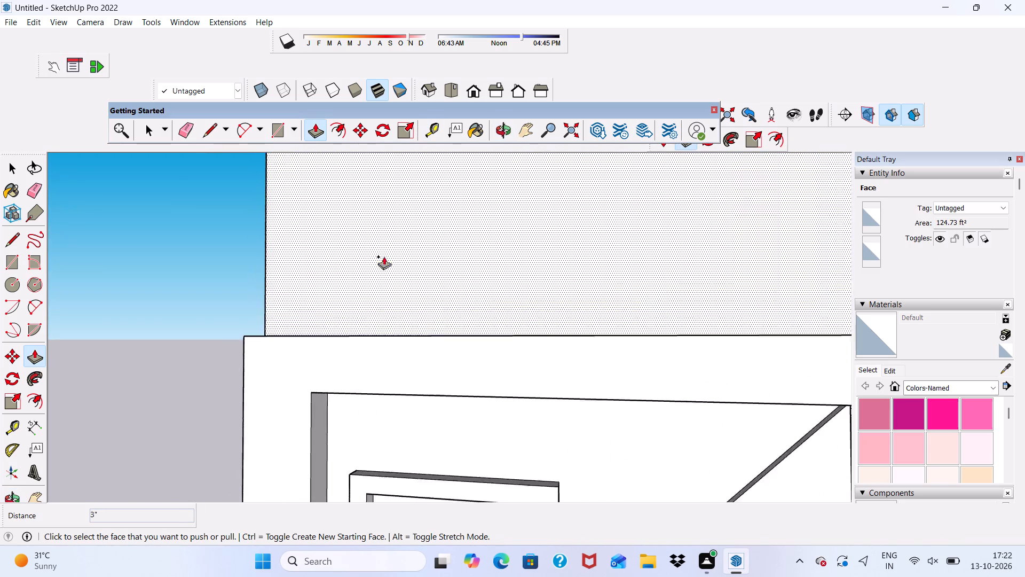
pyautogui.scroll(-4, 384, 256)
pyautogui.scroll(18, 382, 167)
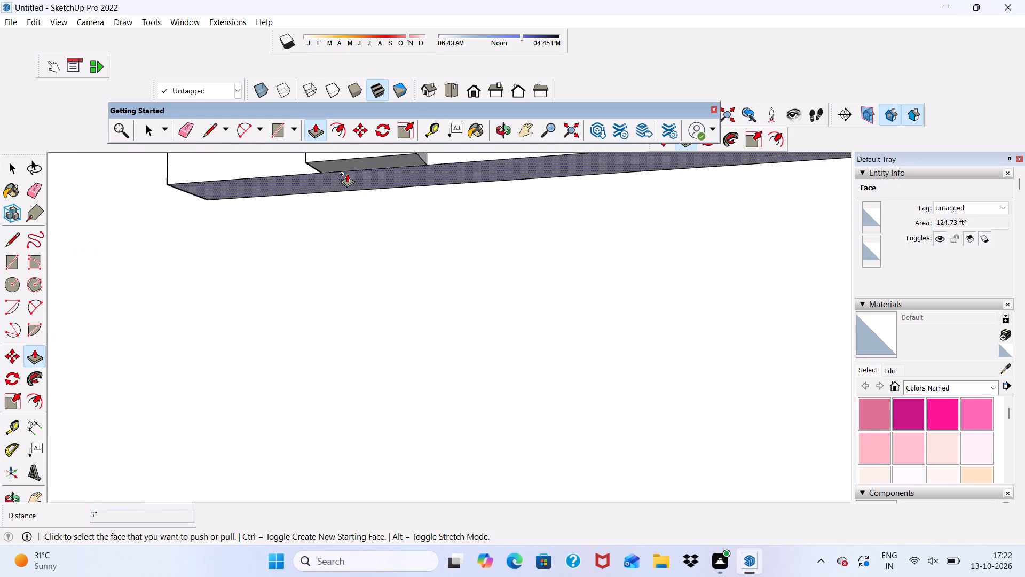
pyautogui.click(349, 163)
pyautogui.scroll(-5, 361, 183)
pyautogui.scroll(1, 407, 193)
pyautogui.scroll(-5, 411, 201)
pyautogui.scroll(1, 425, 261)
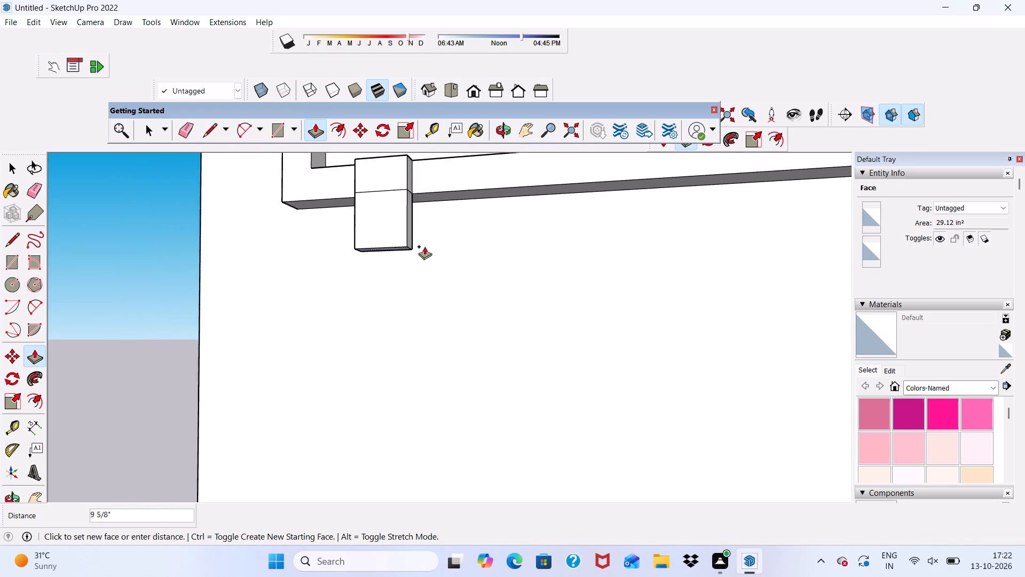
pyautogui.scroll(-8, 422, 242)
pyautogui.scroll(6, 419, 383)
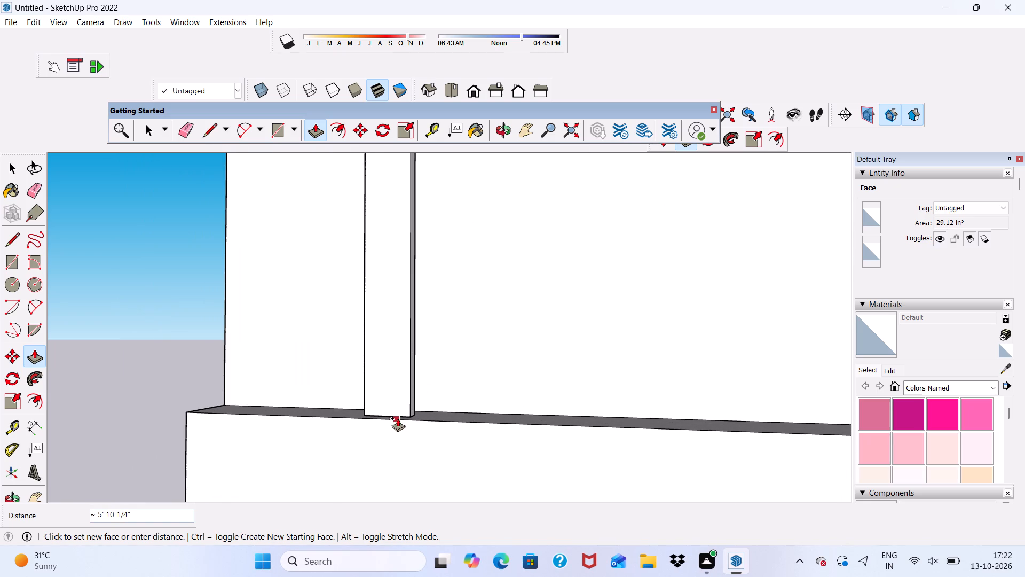
pyautogui.scroll(-2, 400, 416)
pyautogui.moveTo(402, 415); pyautogui.dragTo(305, 434, button='middle')
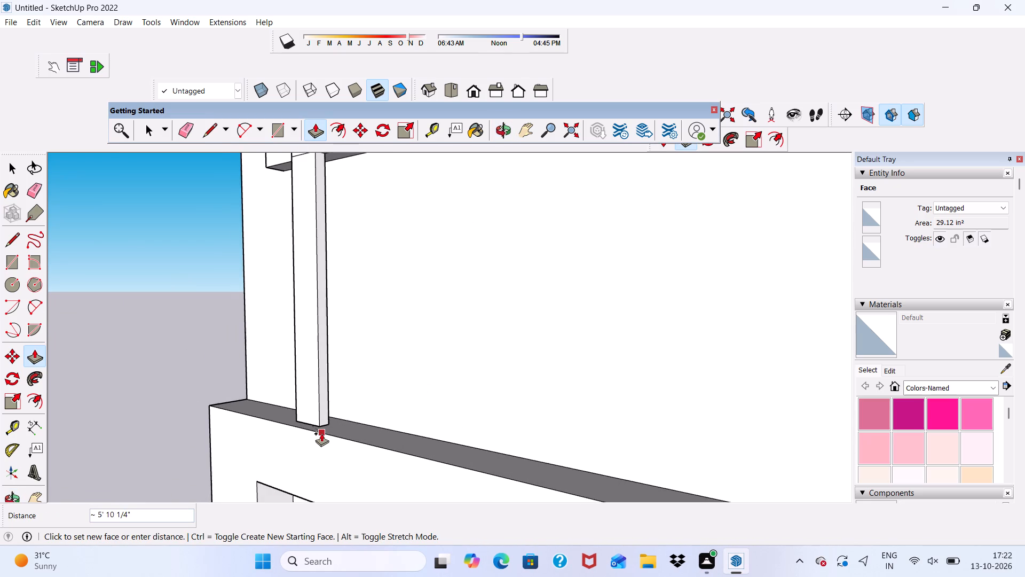
pyautogui.scroll(6, 321, 433)
pyautogui.click(323, 433)
# Erase the seam lines across the vertical strip's front and both sides near the window frame's lower edge.
pyautogui.scroll(-2, 235, 418)
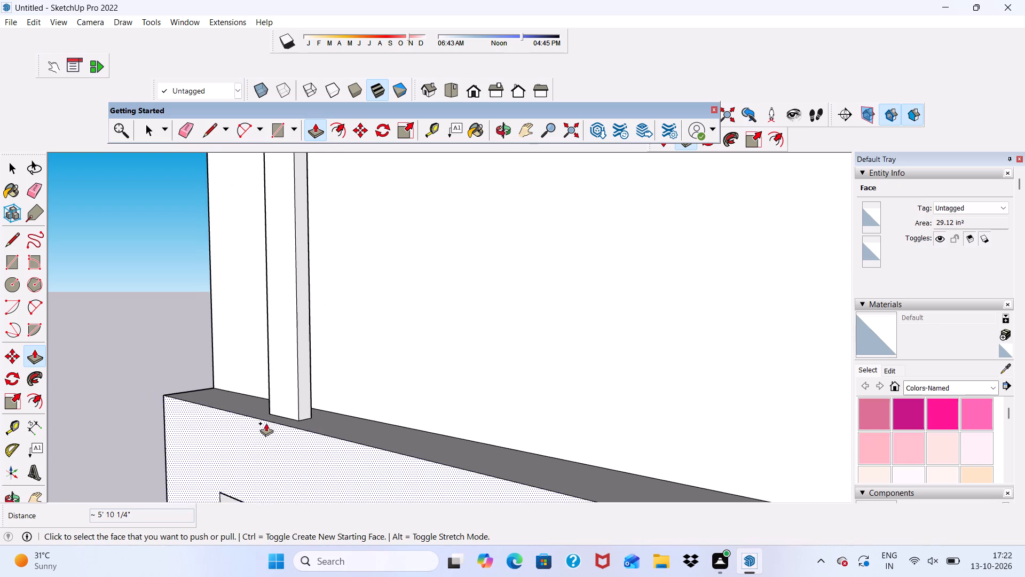
pyautogui.scroll(-7, 266, 423)
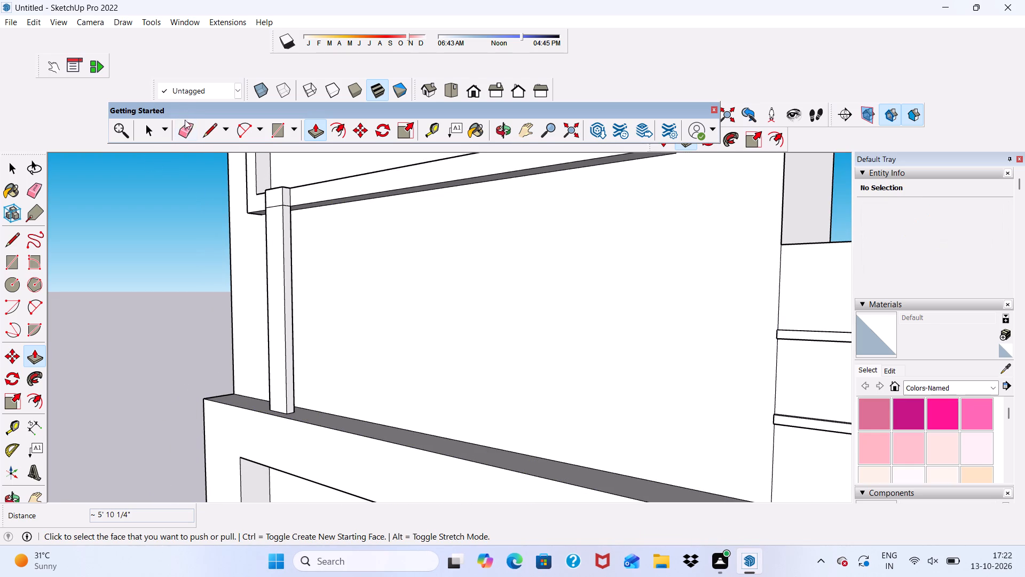
pyautogui.click(186, 124)
pyautogui.scroll(14, 306, 189)
pyautogui.moveTo(278, 222); pyautogui.dragTo(279, 243)
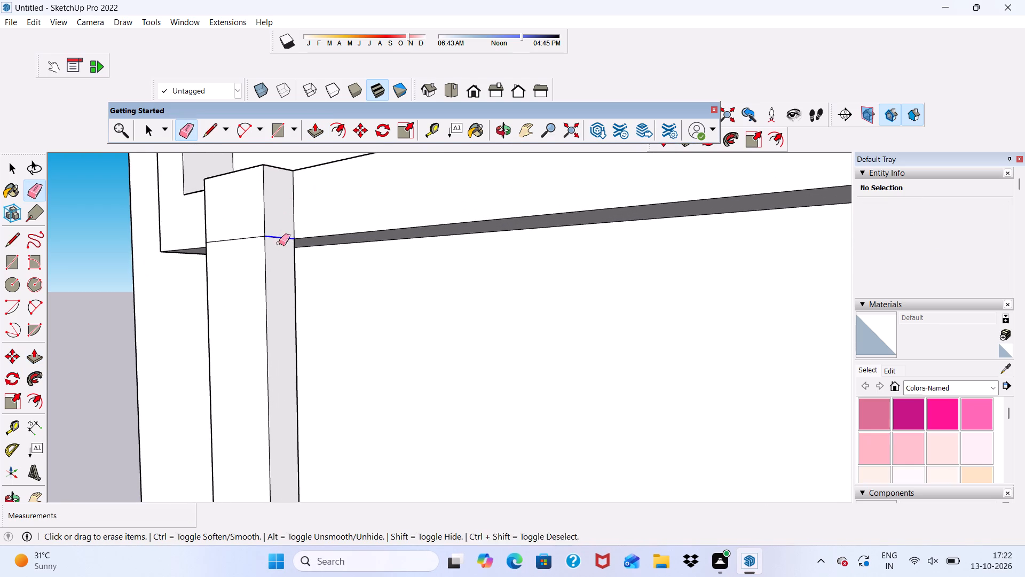
pyautogui.moveTo(279, 243); pyautogui.dragTo(279, 245)
pyautogui.moveTo(245, 233); pyautogui.dragTo(242, 254)
pyautogui.scroll(-3, 240, 267)
pyautogui.moveTo(240, 269); pyautogui.dragTo(530, 299, button='middle')
pyautogui.scroll(2, 340, 292)
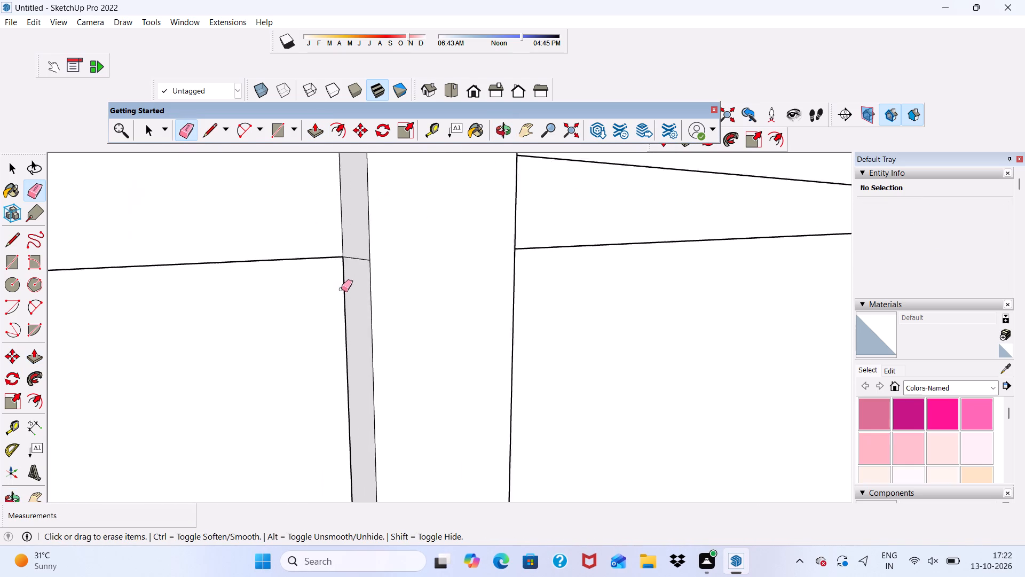
pyautogui.scroll(4, 341, 289)
pyautogui.moveTo(365, 242); pyautogui.dragTo(361, 272)
pyautogui.scroll(-6, 381, 271)
pyautogui.press('space')
pyautogui.click(421, 269)
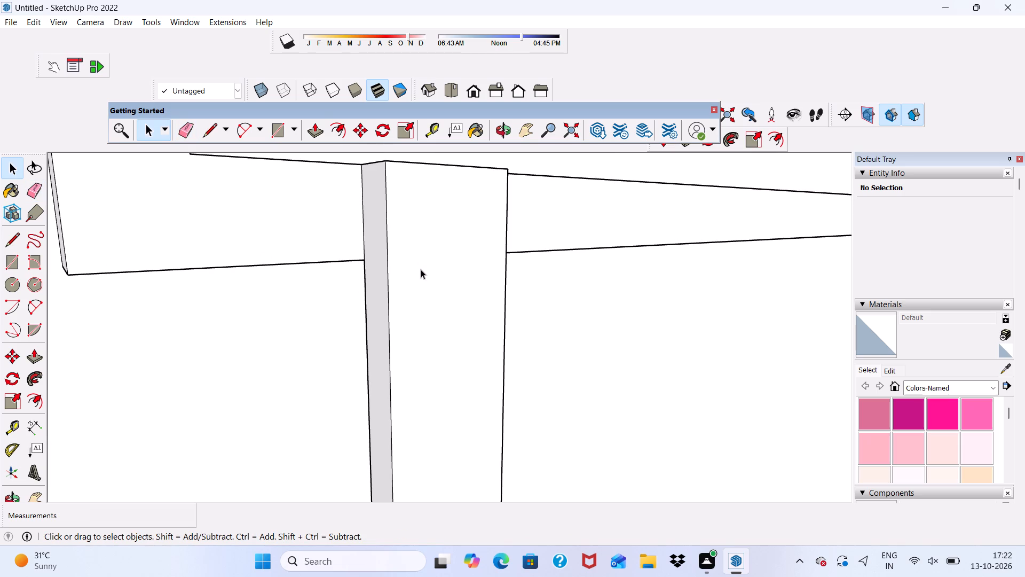
# Push/Pull the vertical strip's front face outward in two small freehand pulls, the second about 2 1/2".
pyautogui.click(311, 133)
pyautogui.click(400, 244)
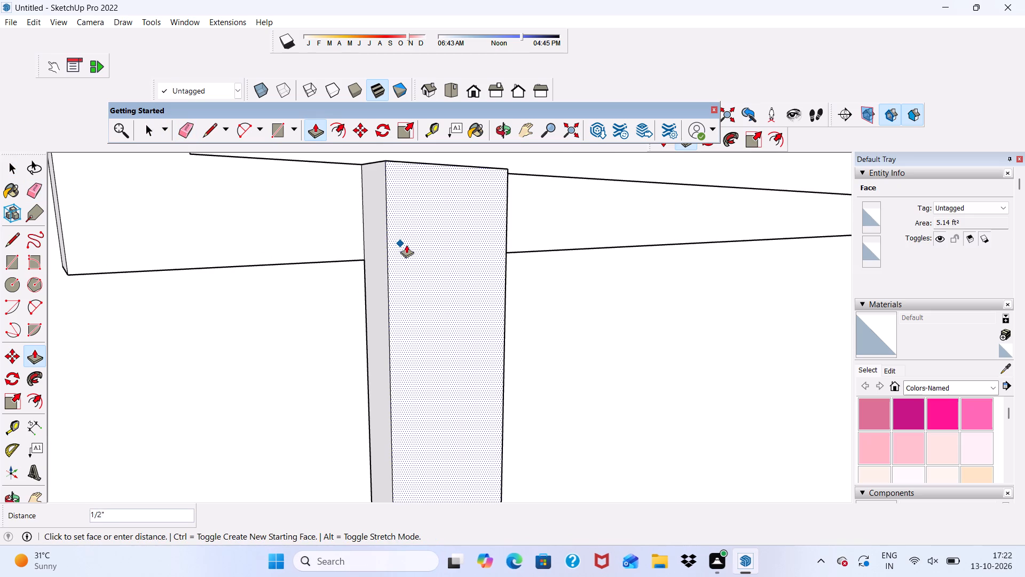
pyautogui.click(408, 246)
pyautogui.scroll(-10, 402, 217)
pyautogui.moveTo(436, 252); pyautogui.dragTo(364, 228, button='middle')
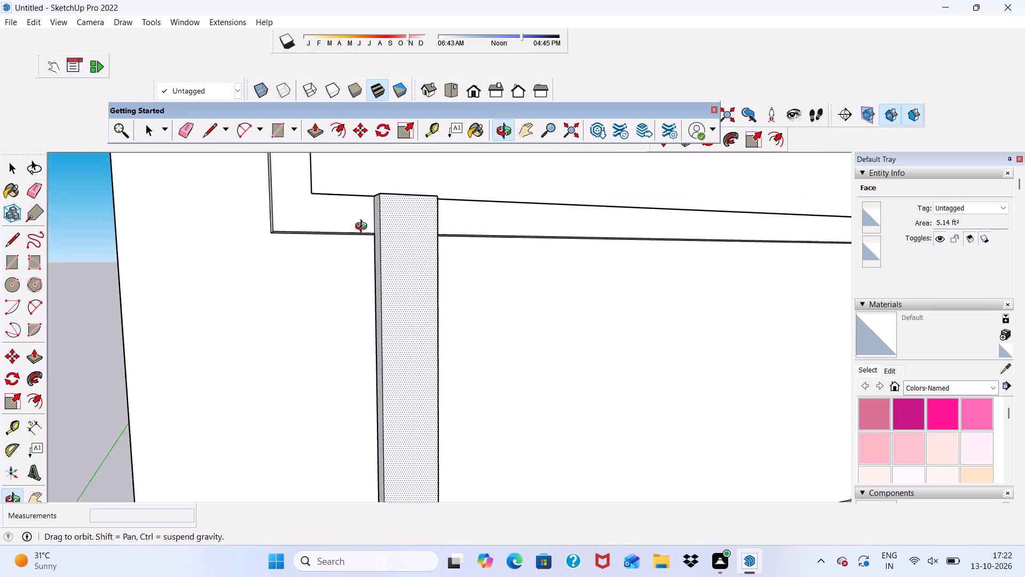
pyautogui.moveTo(364, 228); pyautogui.dragTo(266, 180, button='middle')
pyautogui.scroll(1, 266, 180)
pyautogui.scroll(-9, 309, 212)
pyautogui.scroll(-1, 369, 260)
pyautogui.moveTo(370, 269); pyautogui.dragTo(330, 335, button='middle')
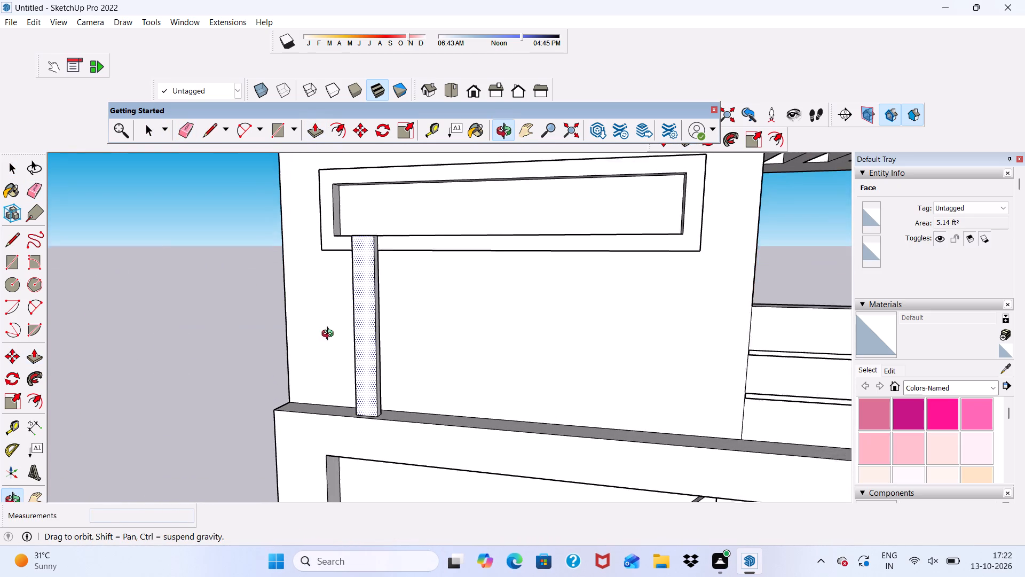
pyautogui.moveTo(330, 335); pyautogui.dragTo(328, 336, button='middle')
pyautogui.scroll(3, 354, 358)
pyautogui.click(358, 349)
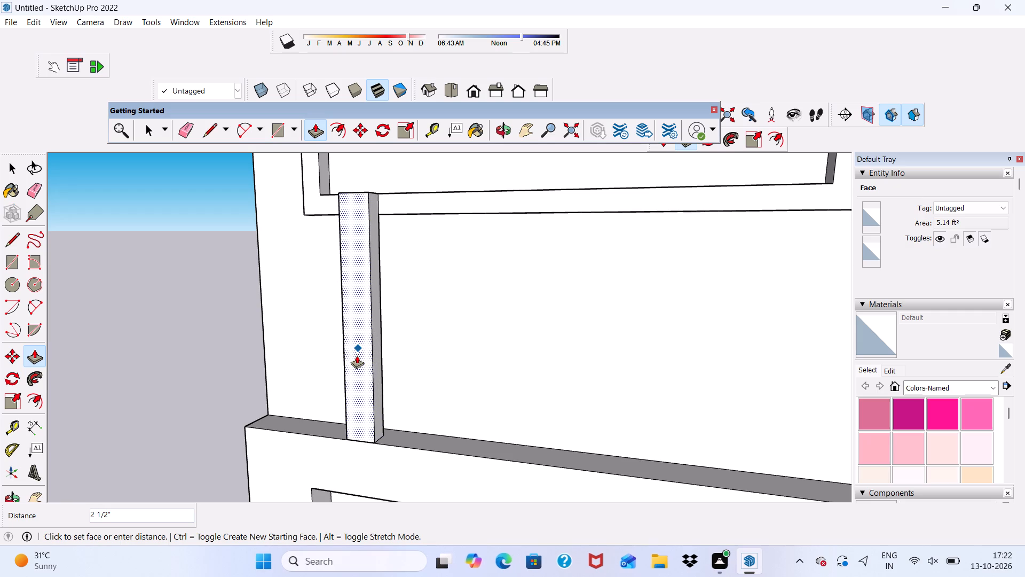
pyautogui.click(356, 355)
pyautogui.scroll(-2, 374, 305)
pyautogui.press('space')
pyautogui.click(214, 271)
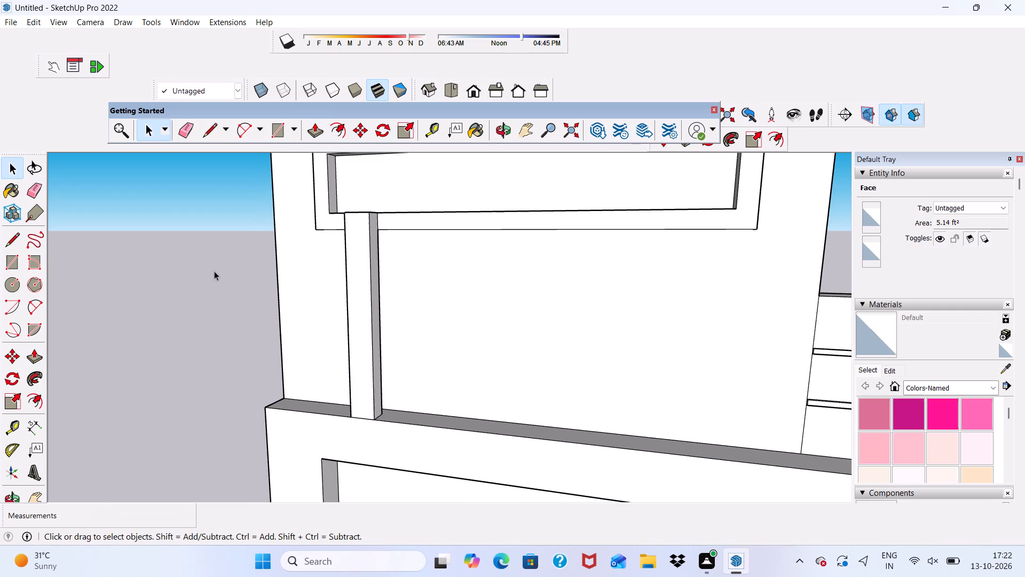
# Draw a rectangle about 8" wide across the full height of the window frame's lower rail, just beside the vertical strip.
pyautogui.scroll(-4, 248, 279)
pyautogui.moveTo(318, 290); pyautogui.dragTo(603, 275, button='middle')
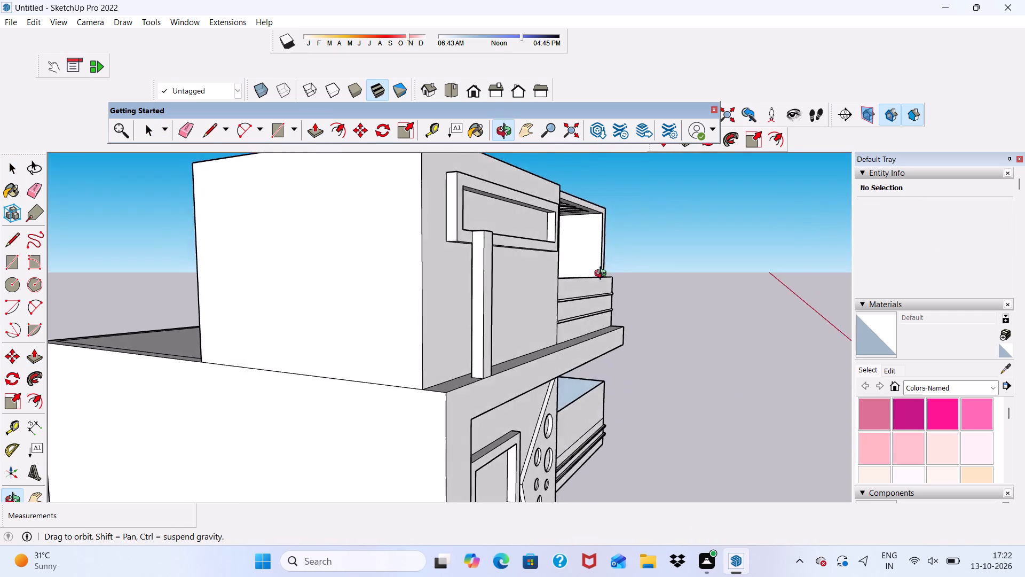
pyautogui.moveTo(603, 275); pyautogui.dragTo(397, 286, button='middle')
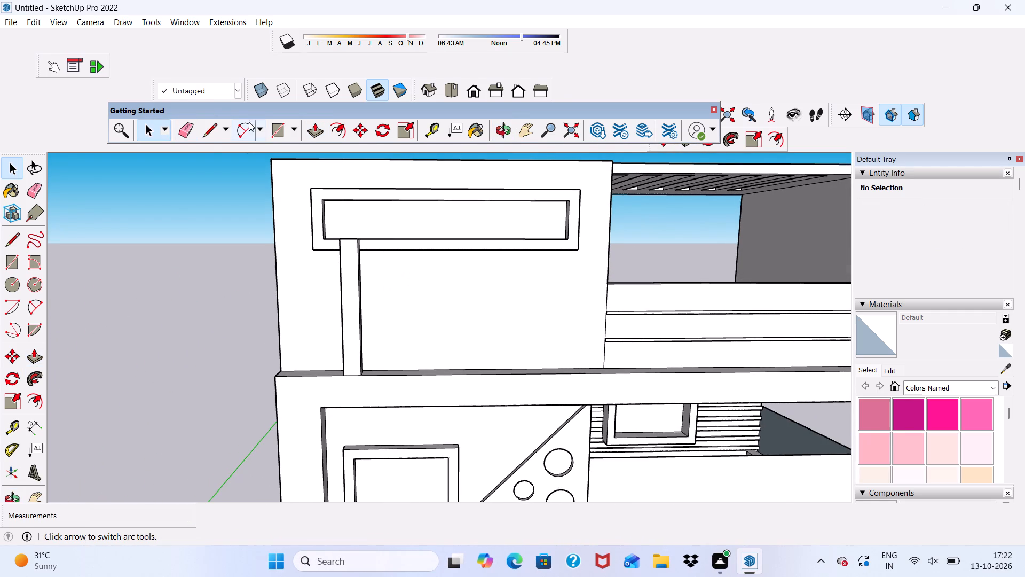
pyautogui.click(271, 131)
pyautogui.scroll(10, 363, 242)
pyautogui.click(367, 240)
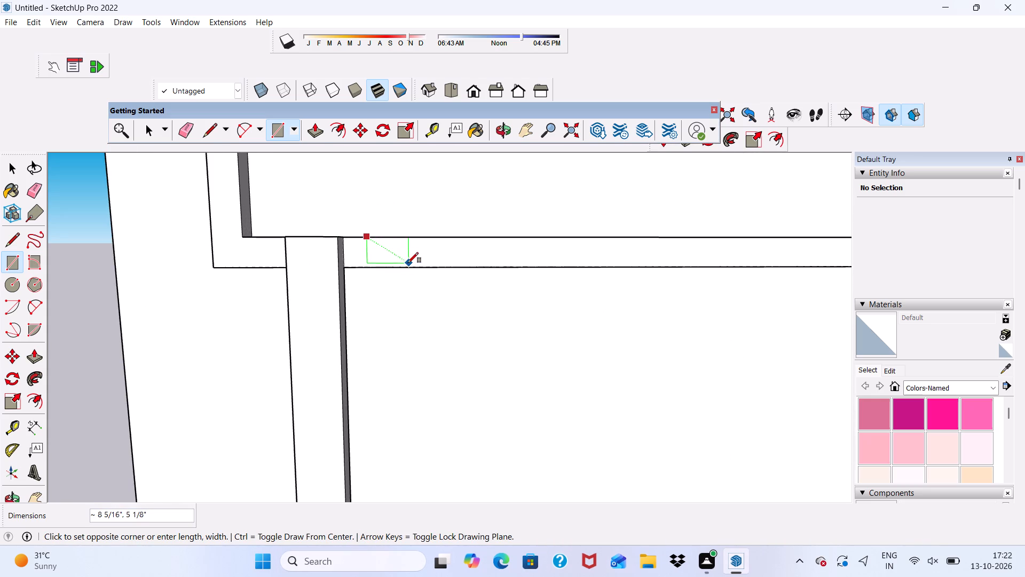
pyautogui.click(407, 268)
# Copy the small rectangle along the lower rail by 1' 1 1/2" and repeat it as an array of 4 copies.
pyautogui.press('space')
pyautogui.doubleClick(380, 253)
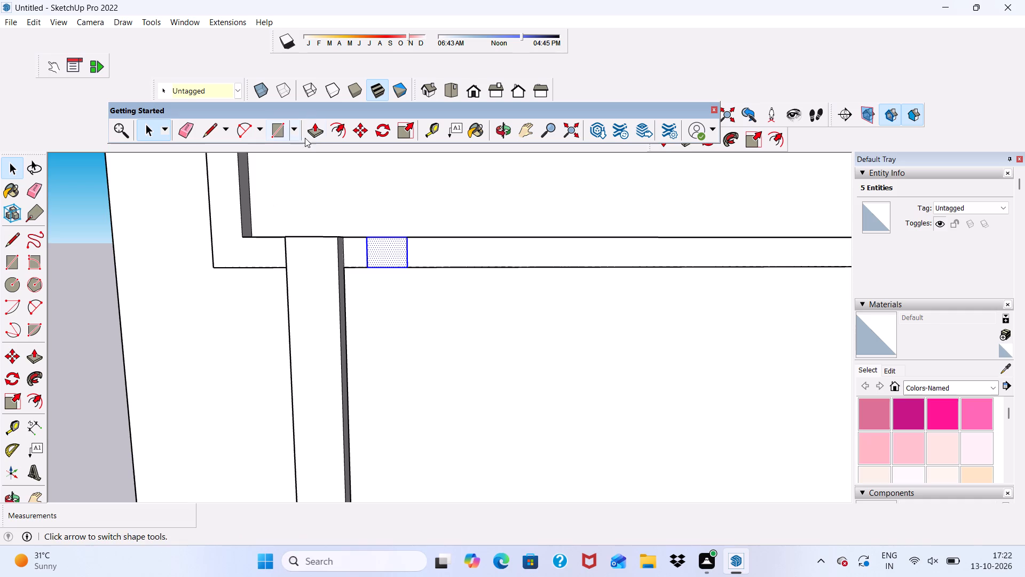
pyautogui.click(360, 129)
pyautogui.click(379, 259)
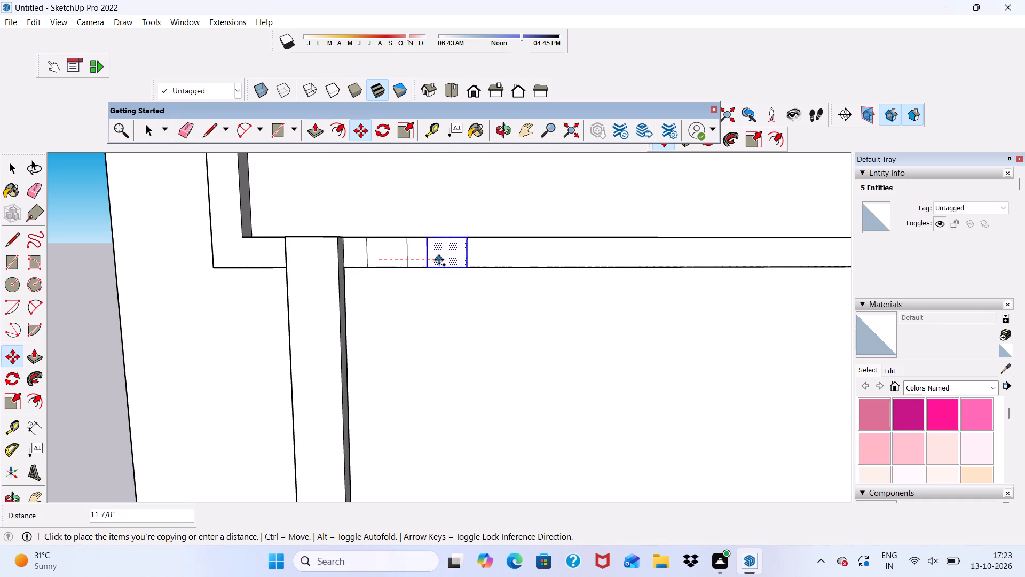
pyautogui.click(446, 261)
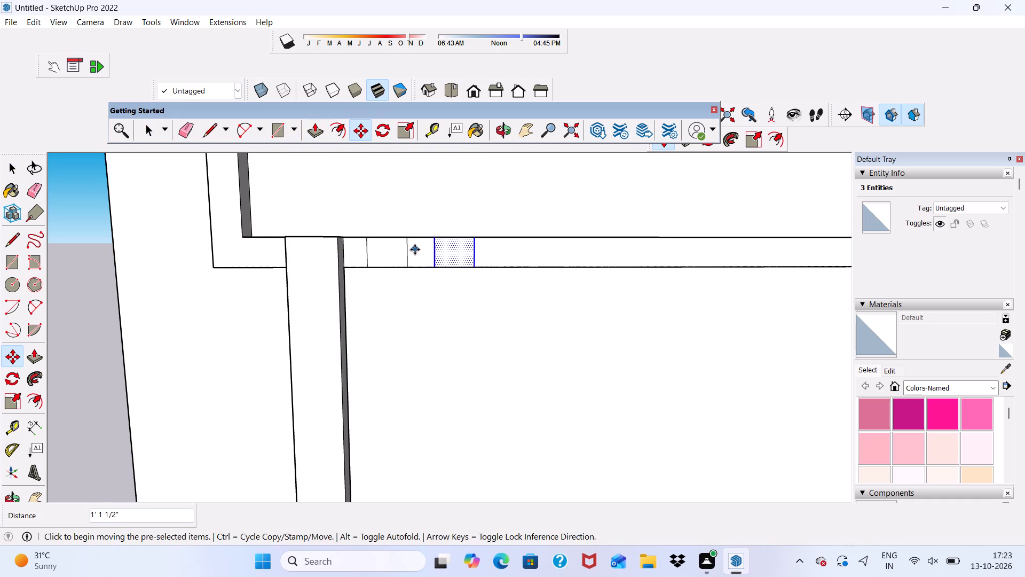
pyautogui.hotkey('shift', '*')
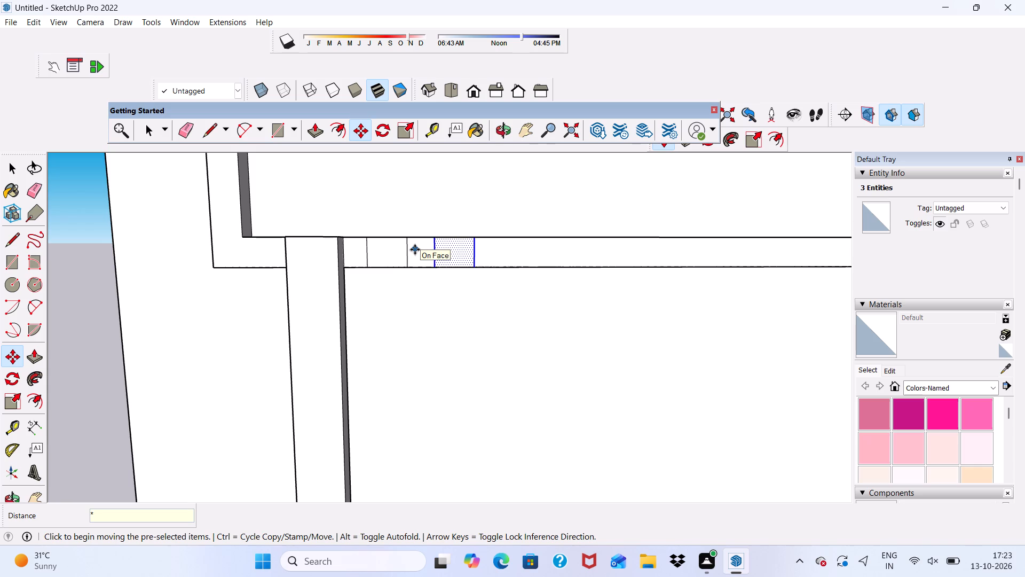
pyautogui.press('4')
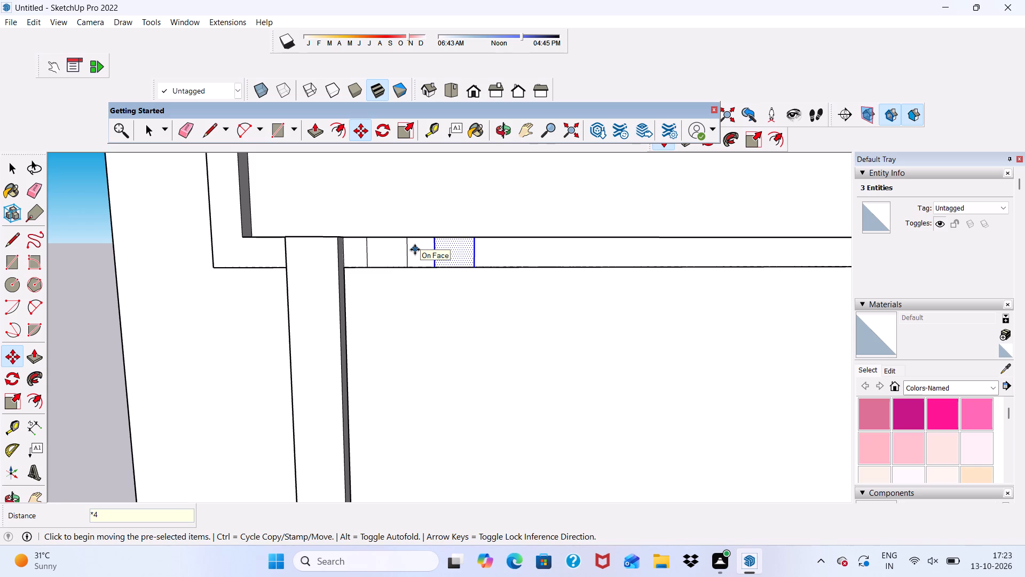
pyautogui.press('Return')
pyautogui.scroll(1, 415, 250)
pyautogui.press('space')
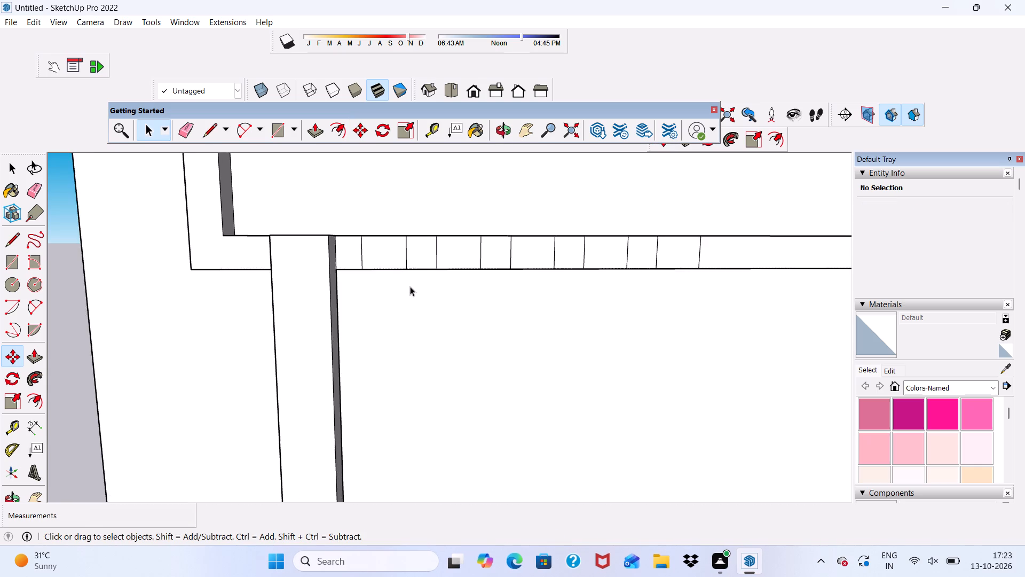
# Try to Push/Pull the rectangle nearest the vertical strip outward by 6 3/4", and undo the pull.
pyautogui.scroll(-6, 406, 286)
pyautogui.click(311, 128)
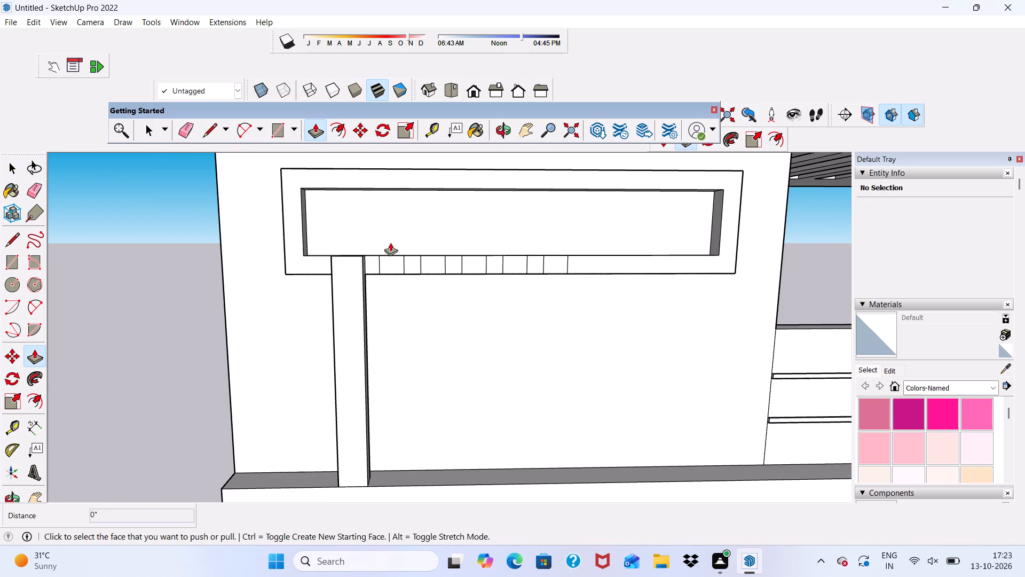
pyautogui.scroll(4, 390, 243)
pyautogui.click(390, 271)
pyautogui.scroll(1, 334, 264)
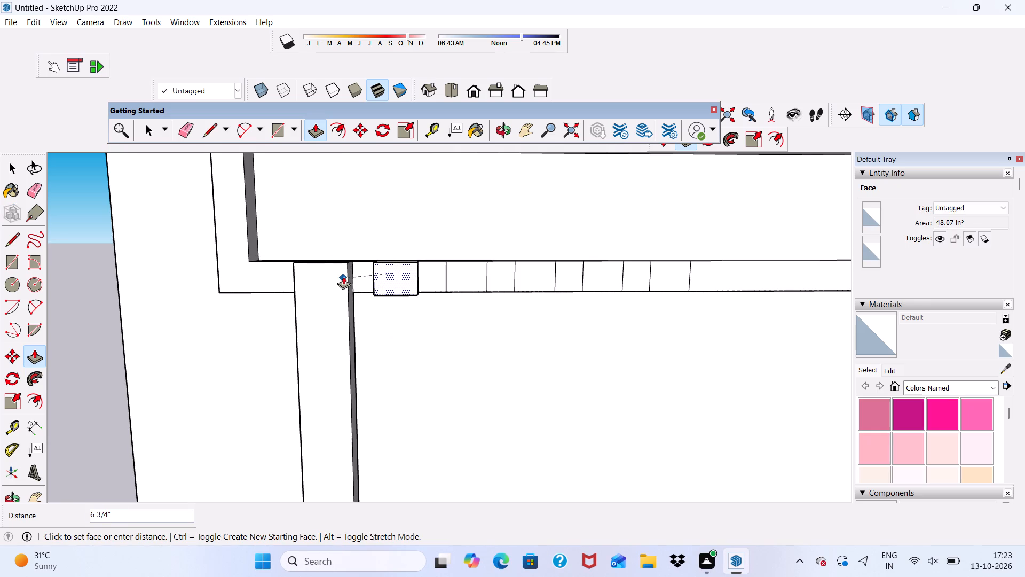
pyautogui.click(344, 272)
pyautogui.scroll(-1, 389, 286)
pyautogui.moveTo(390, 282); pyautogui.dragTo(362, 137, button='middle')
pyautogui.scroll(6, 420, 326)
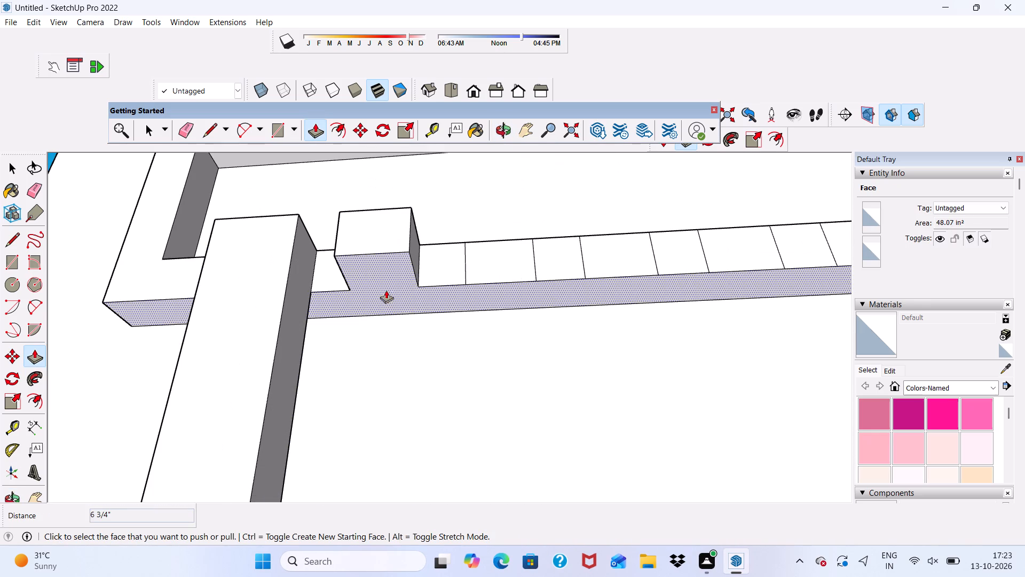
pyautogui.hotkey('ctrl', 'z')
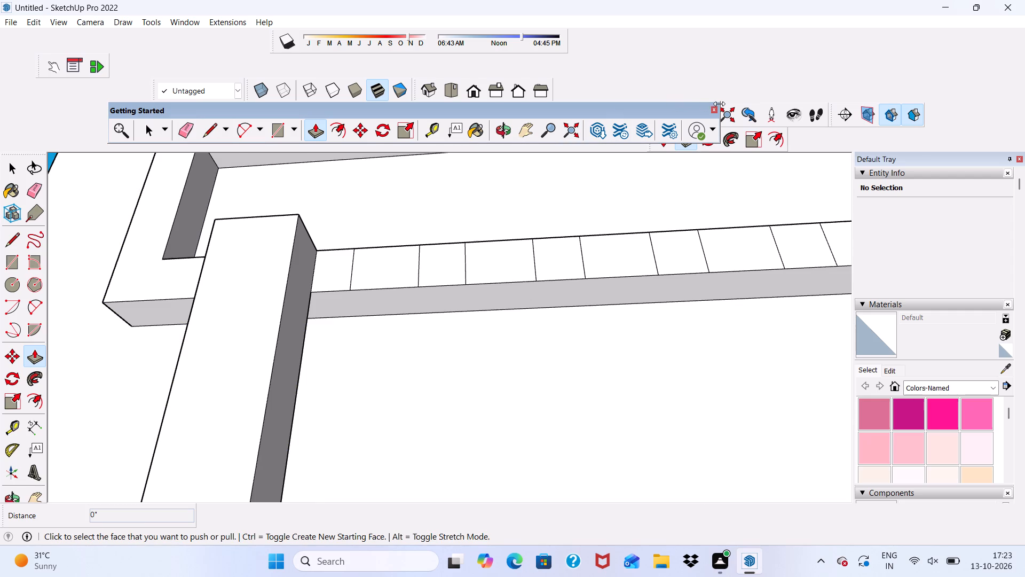
# Measure how far the vertical strip projects from the window frame along its top side edge with the Dimension tool.
pyautogui.scroll(-2, 627, 123)
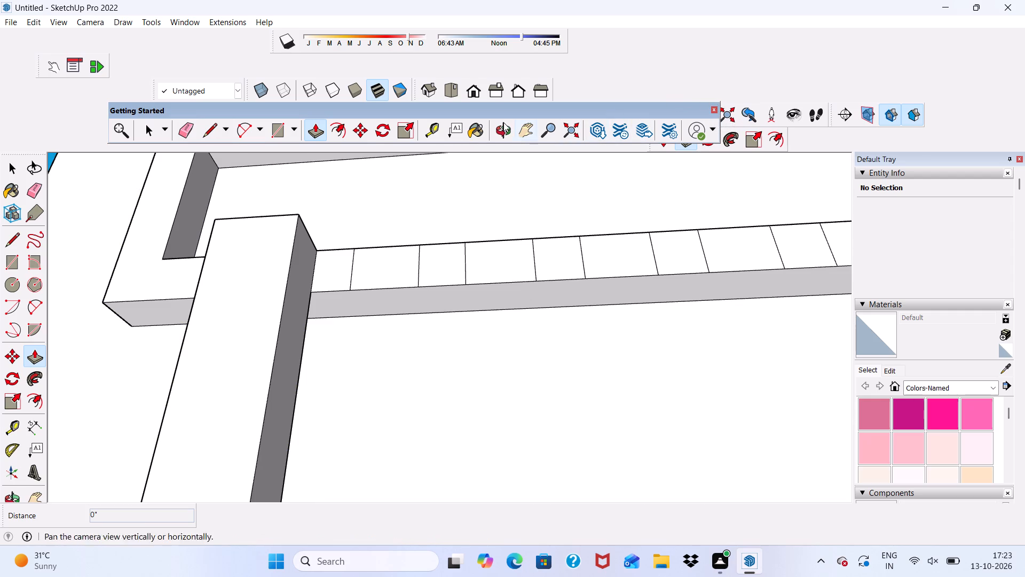
pyautogui.click(373, 107)
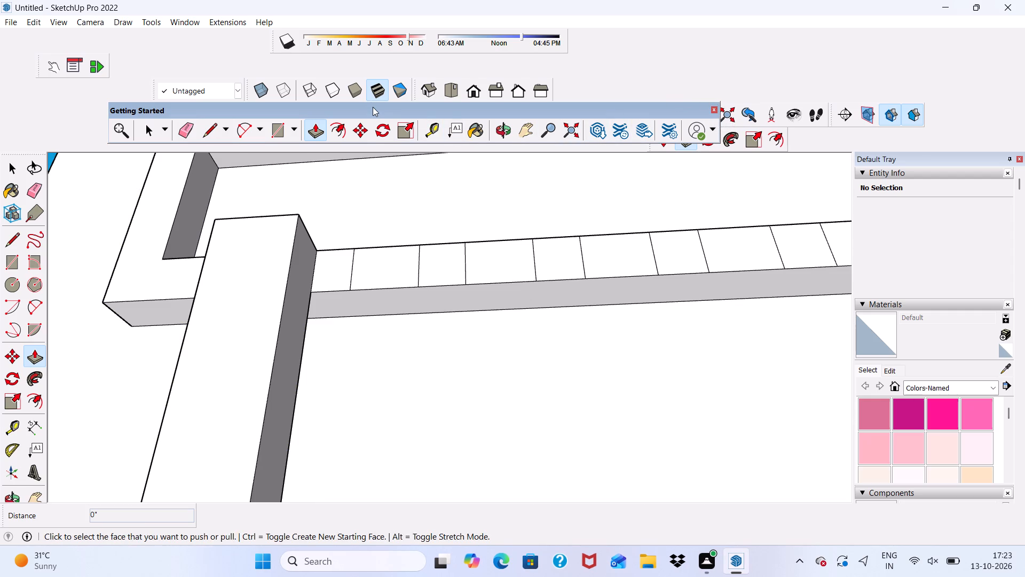
pyautogui.scroll(-12, 366, 186)
pyautogui.scroll(2, 703, 143)
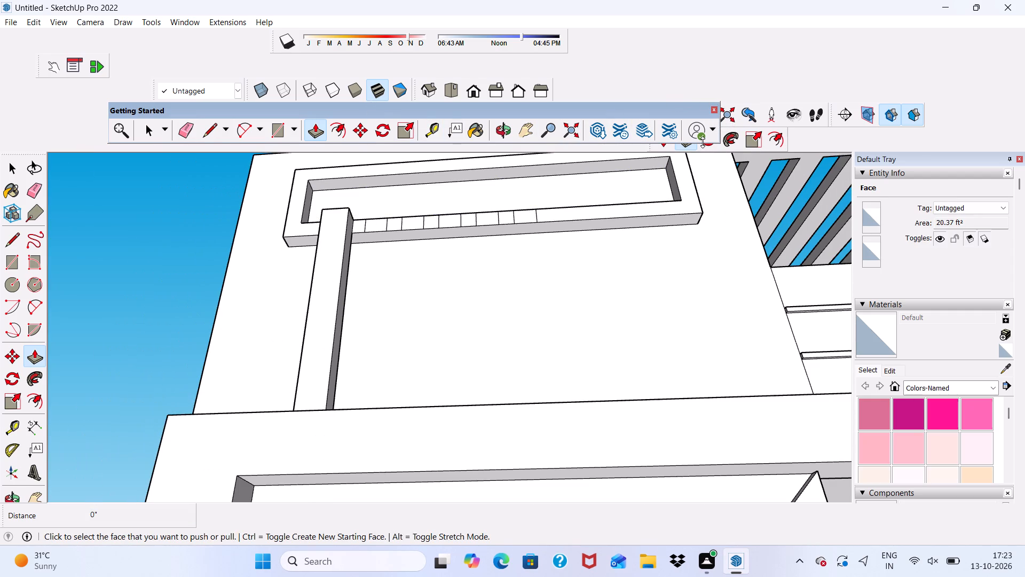
pyautogui.scroll(3, 703, 142)
pyautogui.click(30, 429)
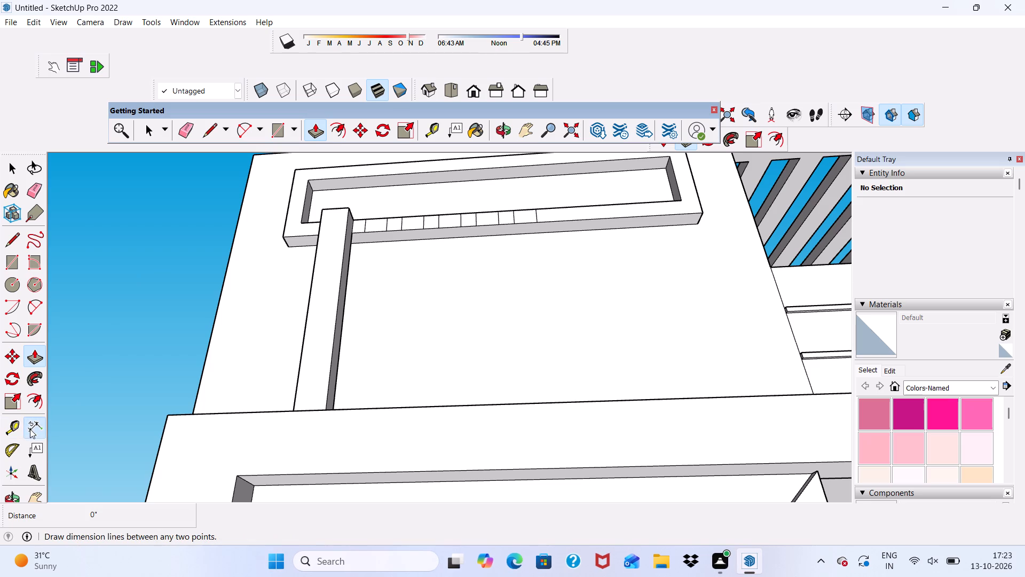
pyautogui.scroll(10, 368, 235)
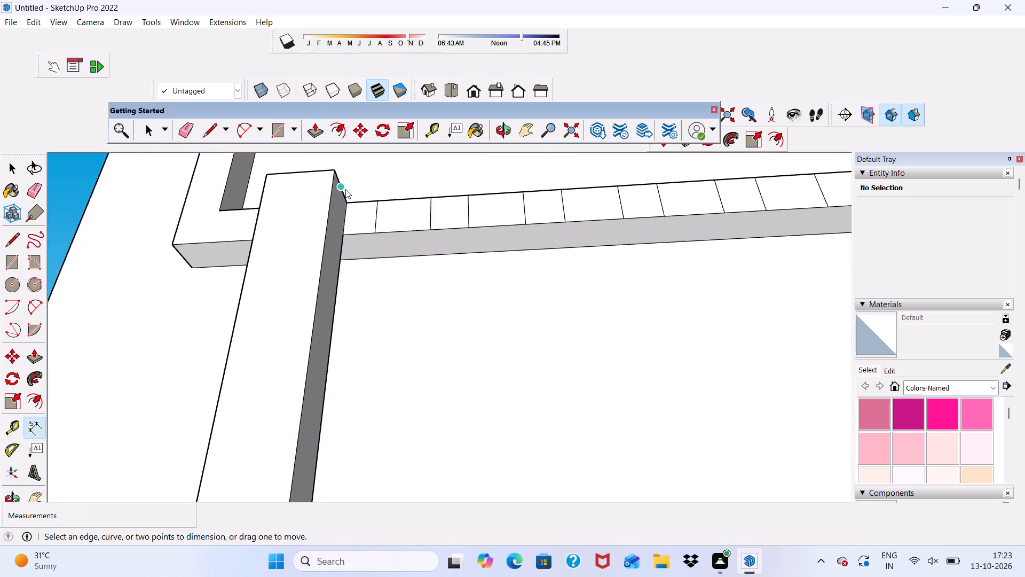
pyautogui.scroll(8, 345, 189)
pyautogui.scroll(-4, 308, 238)
pyautogui.moveTo(338, 238); pyautogui.dragTo(276, 310, button='middle')
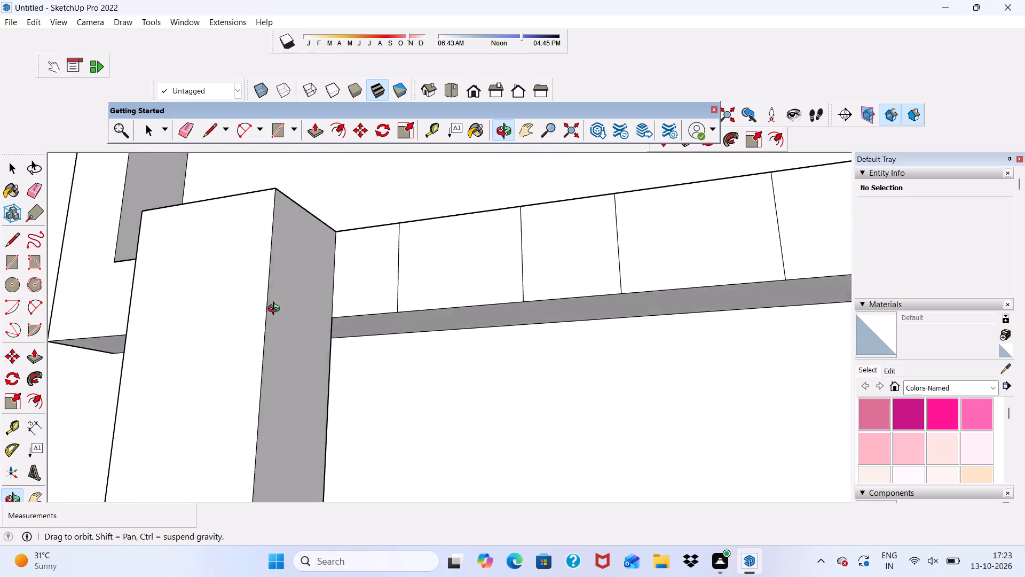
pyautogui.moveTo(276, 310); pyautogui.dragTo(160, 376, button='middle')
pyautogui.scroll(5, 279, 225)
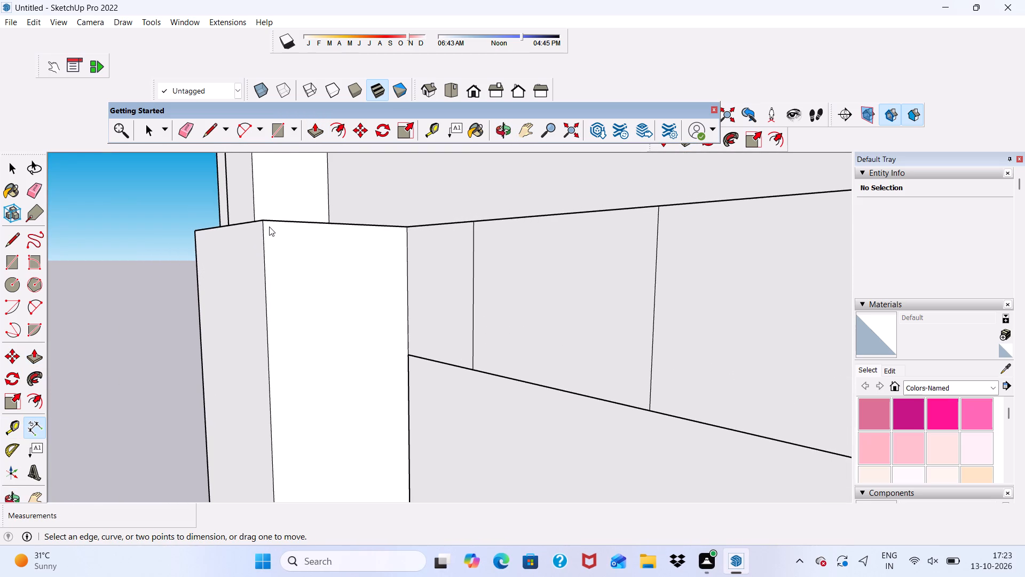
pyautogui.click(265, 223)
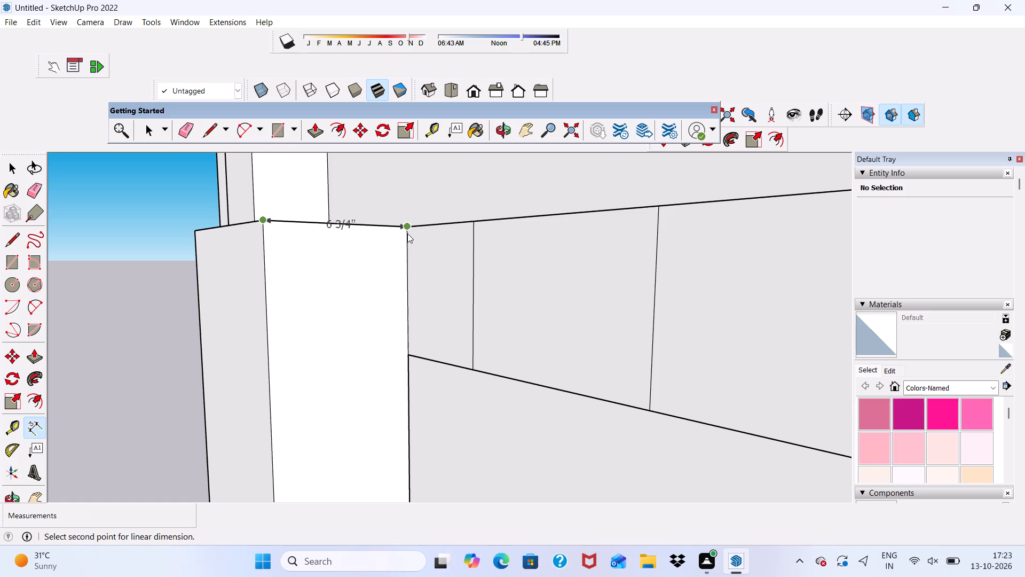
pyautogui.click(407, 233)
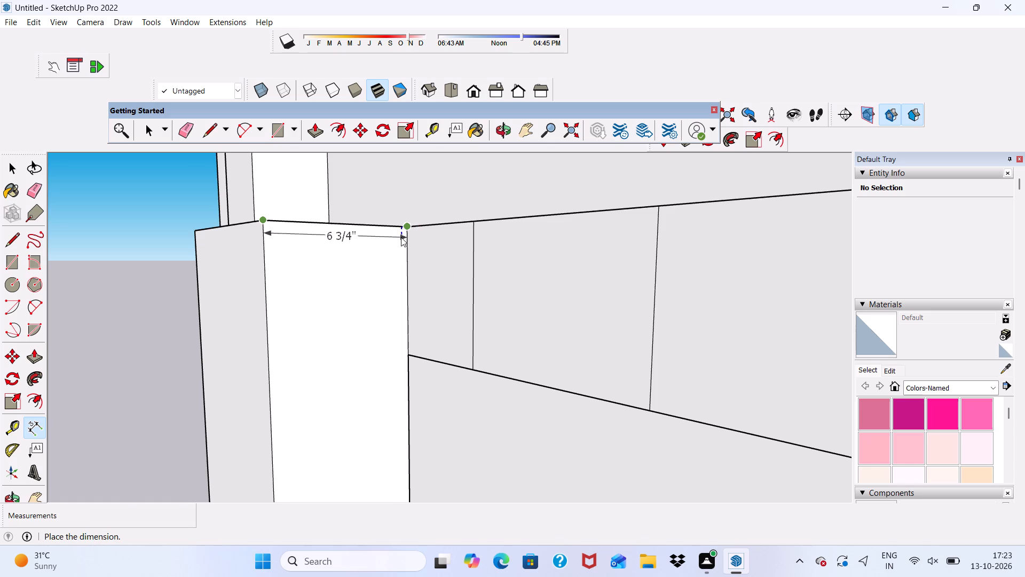
pyautogui.press('space')
pyautogui.scroll(1, 391, 247)
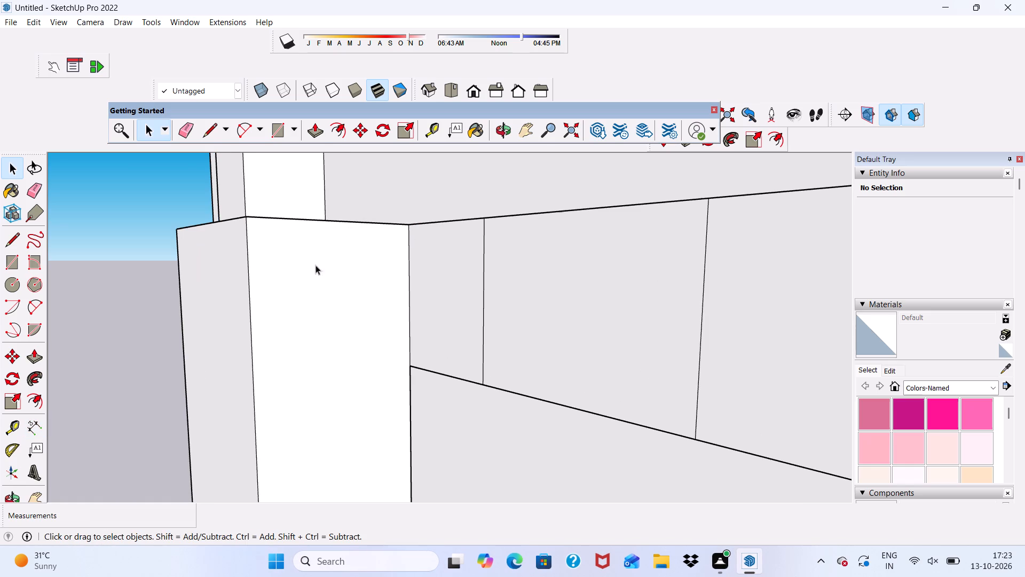
# Measure the vertical strip's depth across its side face, starting from the window frame's lower corner.
pyautogui.click(30, 427)
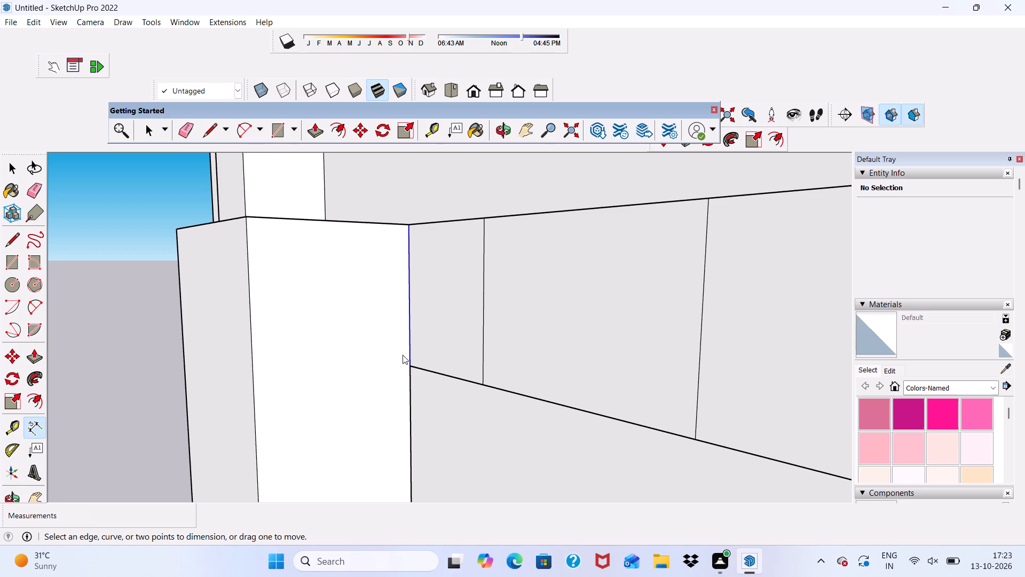
pyautogui.click(411, 364)
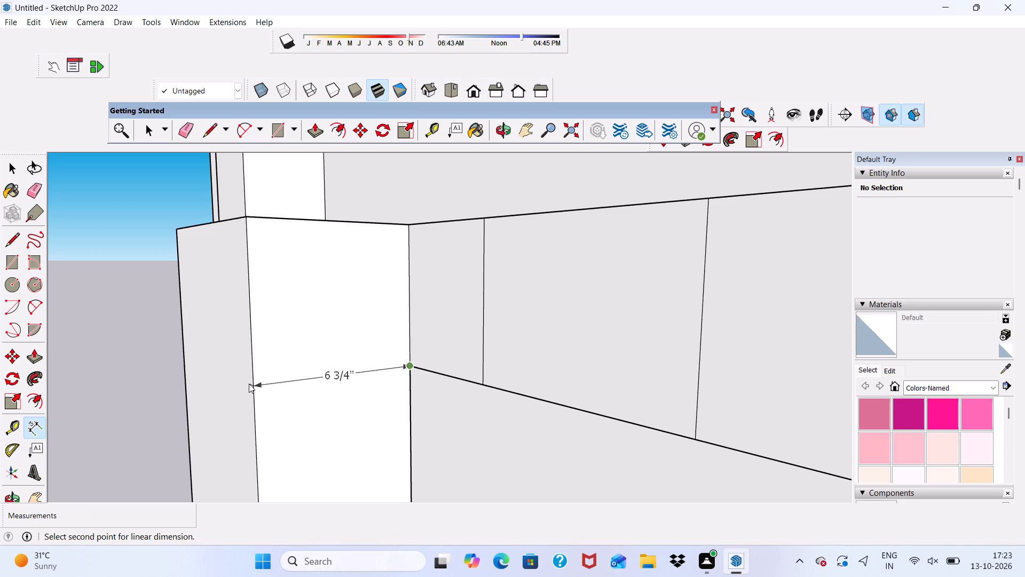
pyautogui.scroll(5, 248, 384)
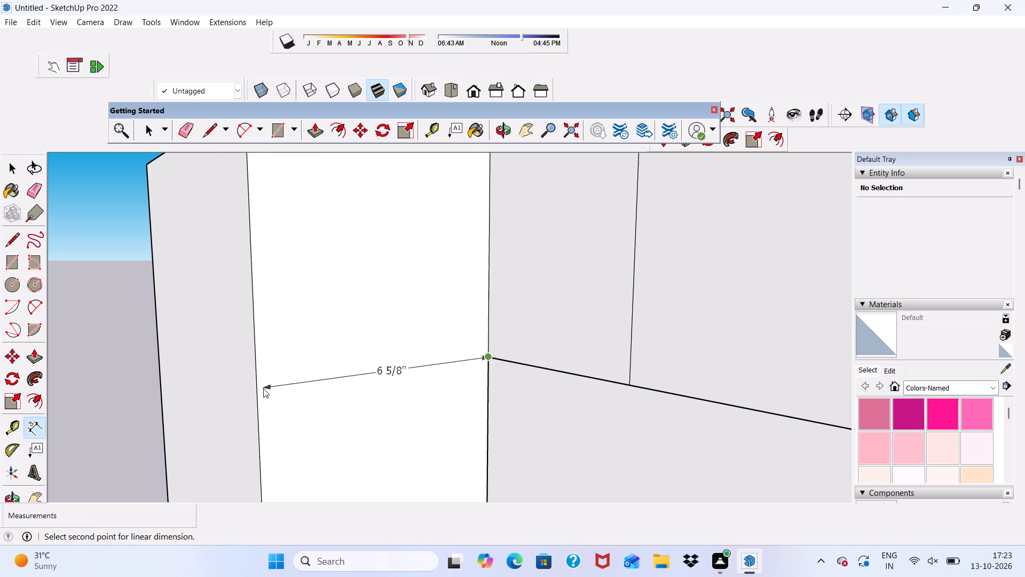
pyautogui.click(253, 394)
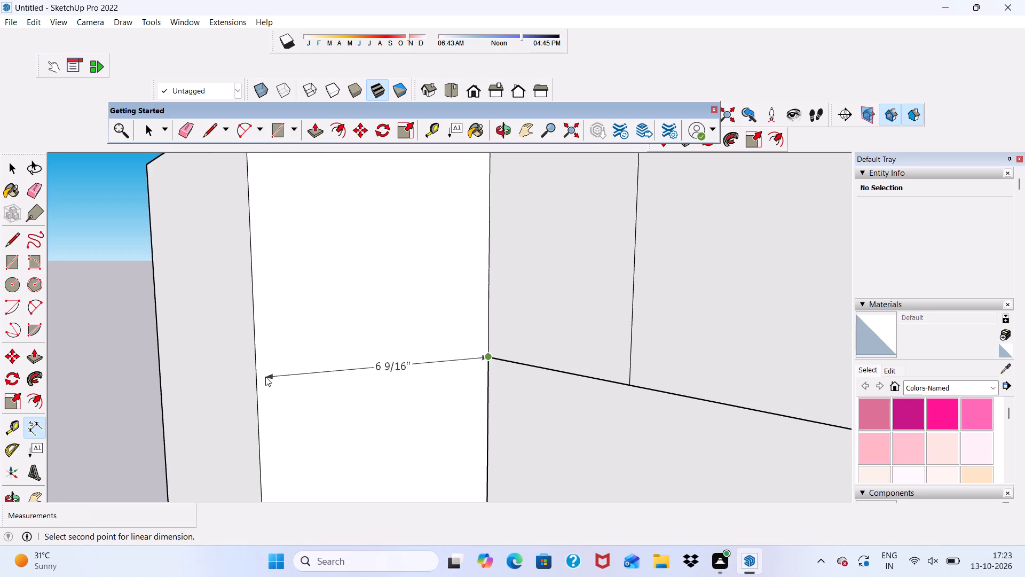
pyautogui.press('space')
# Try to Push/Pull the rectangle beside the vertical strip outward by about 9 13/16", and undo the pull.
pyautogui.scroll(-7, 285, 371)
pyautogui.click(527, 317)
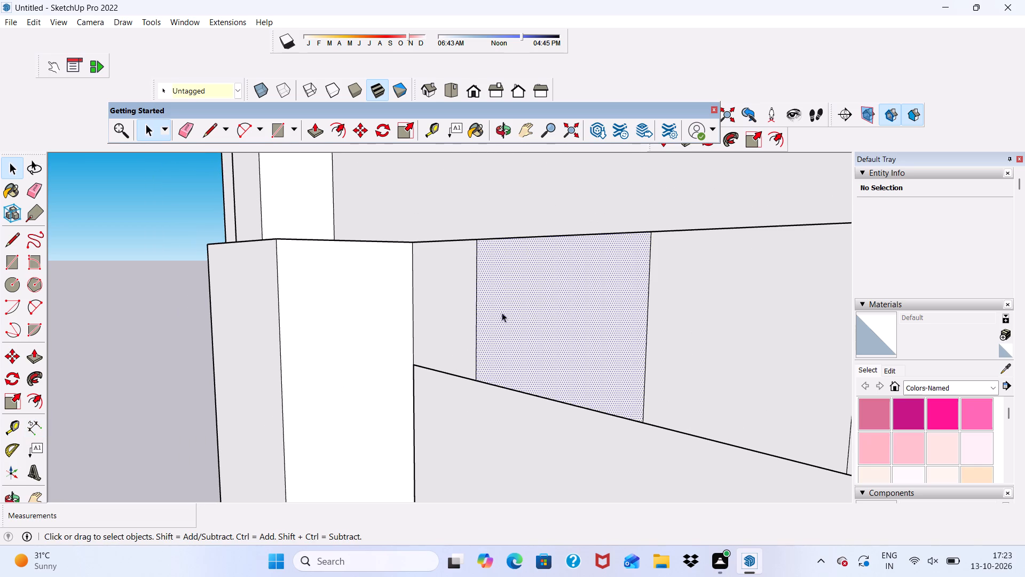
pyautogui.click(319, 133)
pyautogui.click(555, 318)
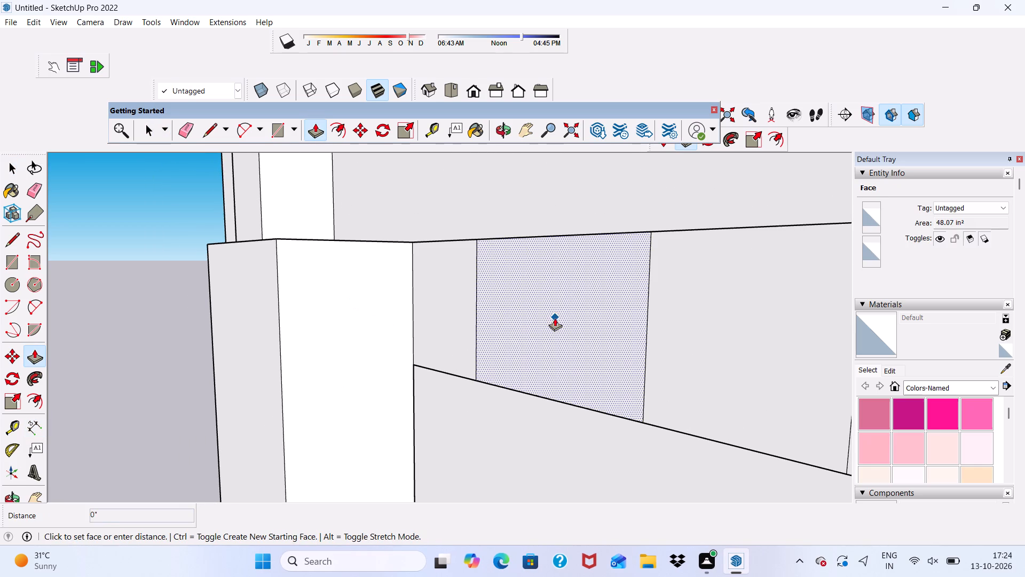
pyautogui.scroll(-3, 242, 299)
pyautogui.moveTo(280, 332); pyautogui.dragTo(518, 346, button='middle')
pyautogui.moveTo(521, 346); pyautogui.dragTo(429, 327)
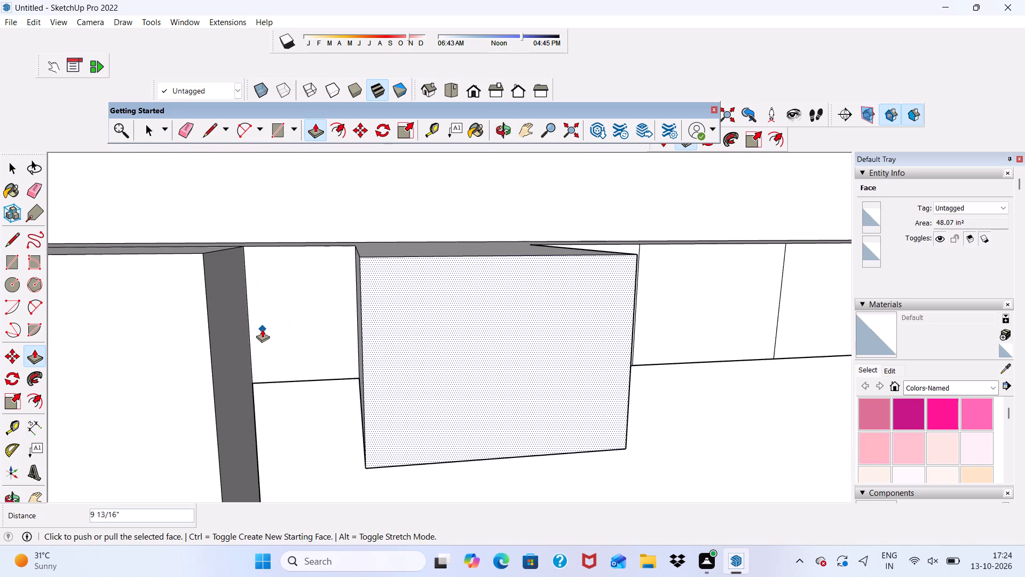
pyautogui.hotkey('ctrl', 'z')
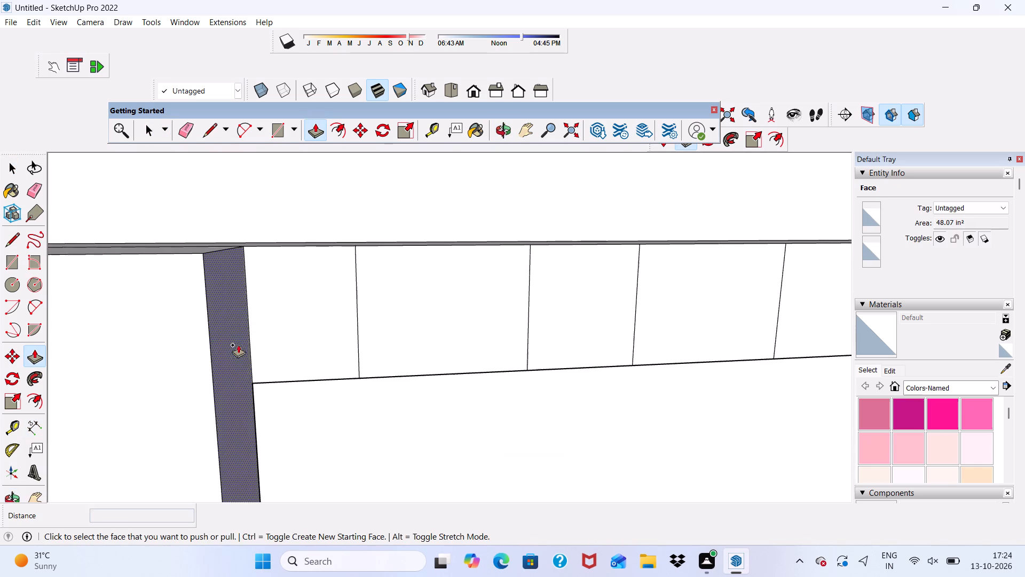
# Push/Pull the rectangle beside the vertical strip outward by 6 3/4", aligned with the strip's front edge.
pyautogui.click(404, 307)
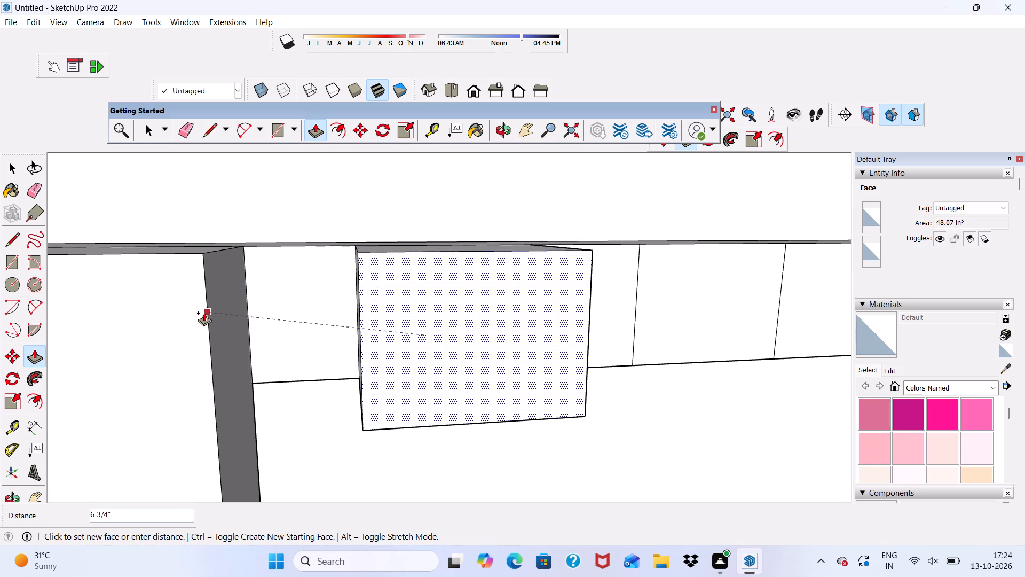
pyautogui.click(204, 313)
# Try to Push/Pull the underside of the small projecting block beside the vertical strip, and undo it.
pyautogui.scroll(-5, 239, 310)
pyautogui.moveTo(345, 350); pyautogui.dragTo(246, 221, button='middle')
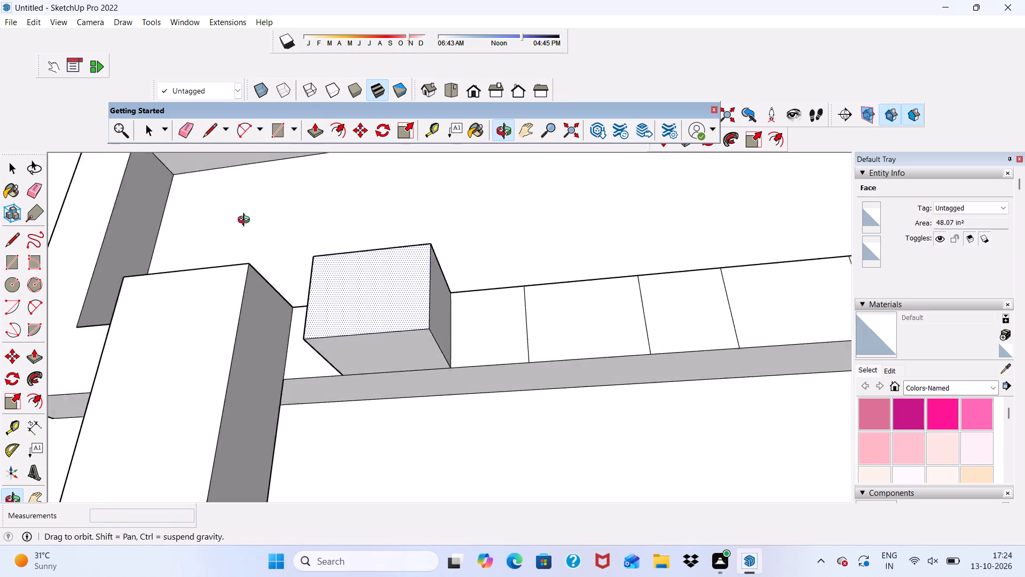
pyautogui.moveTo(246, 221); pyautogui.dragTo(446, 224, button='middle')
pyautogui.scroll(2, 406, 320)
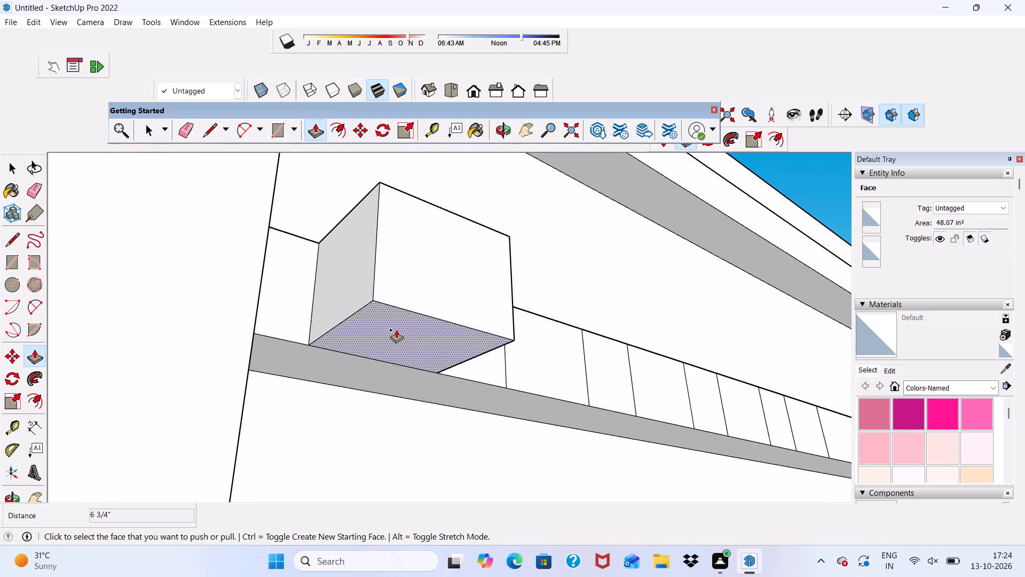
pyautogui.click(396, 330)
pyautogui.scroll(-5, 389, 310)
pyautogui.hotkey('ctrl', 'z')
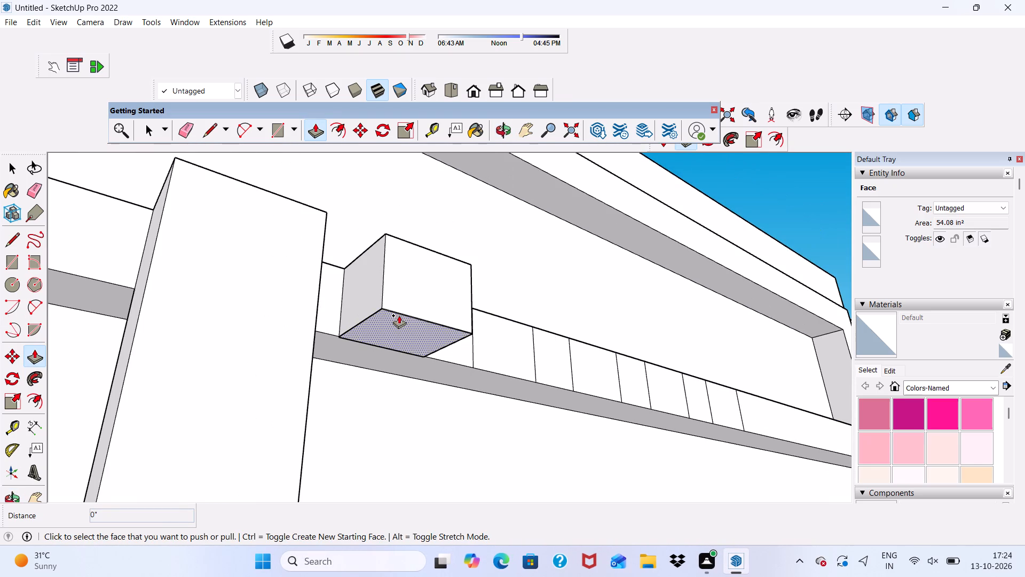
# Push/Pull the underside of the projecting block beside the first vertical strip downward by 6' 1/2" to form the second strip.
pyautogui.click(405, 322)
pyautogui.scroll(-11, 407, 383)
pyautogui.scroll(-6, 412, 326)
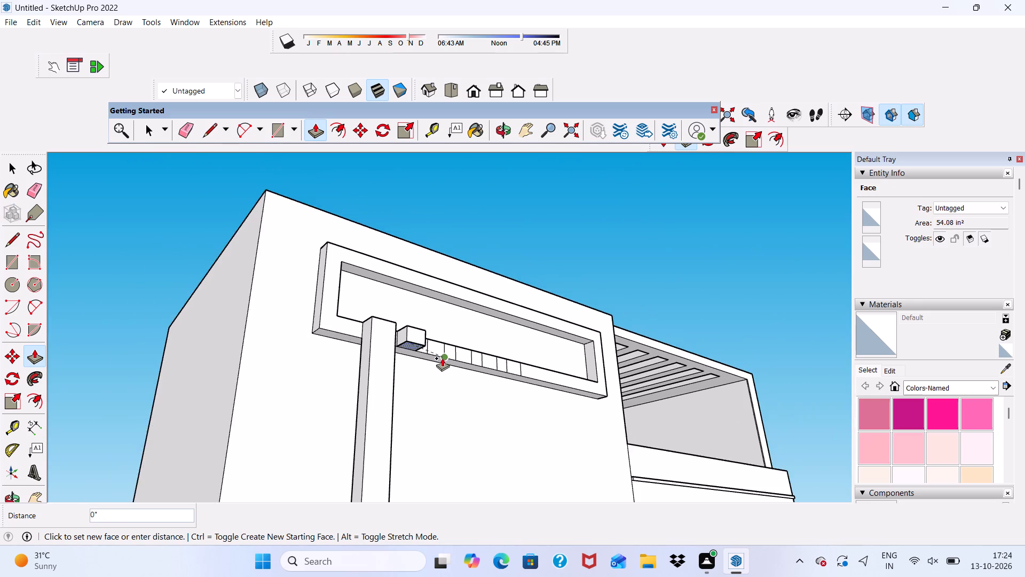
pyautogui.scroll(-2, 441, 355)
pyautogui.moveTo(428, 393); pyautogui.dragTo(273, 443, button='middle')
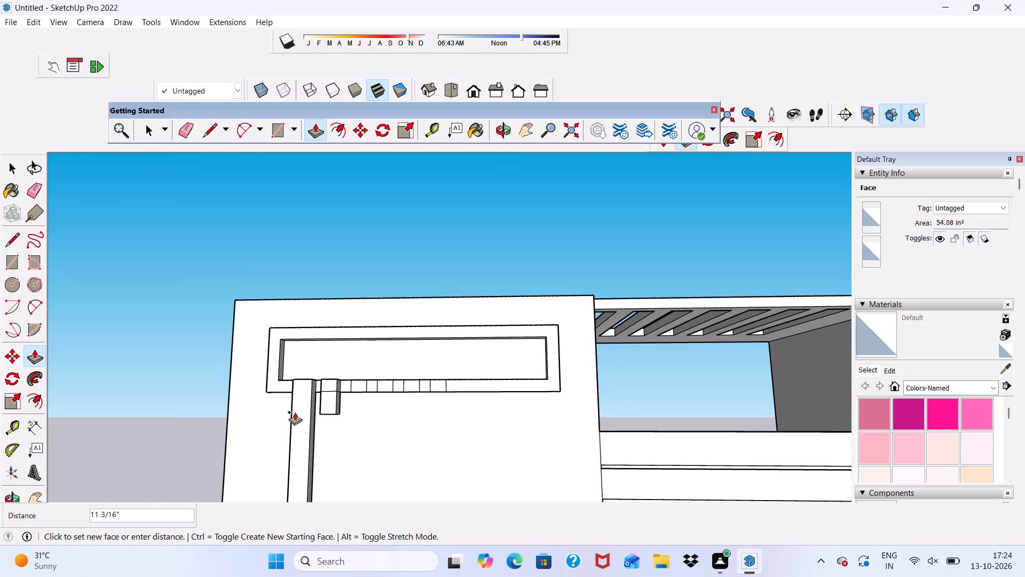
pyautogui.scroll(-5, 294, 394)
pyautogui.scroll(5, 316, 502)
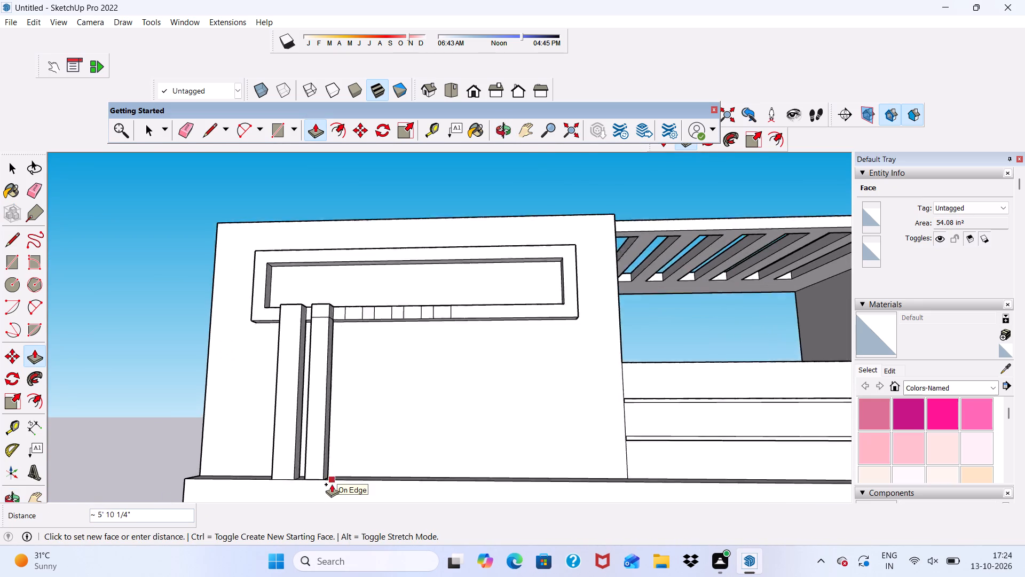
pyautogui.scroll(3, 332, 484)
pyautogui.click(327, 485)
# Push/Pull the third strip's rectangle on the window frame outward by 6 3/4", aligned with the second strip's front face.
pyautogui.scroll(5, 356, 269)
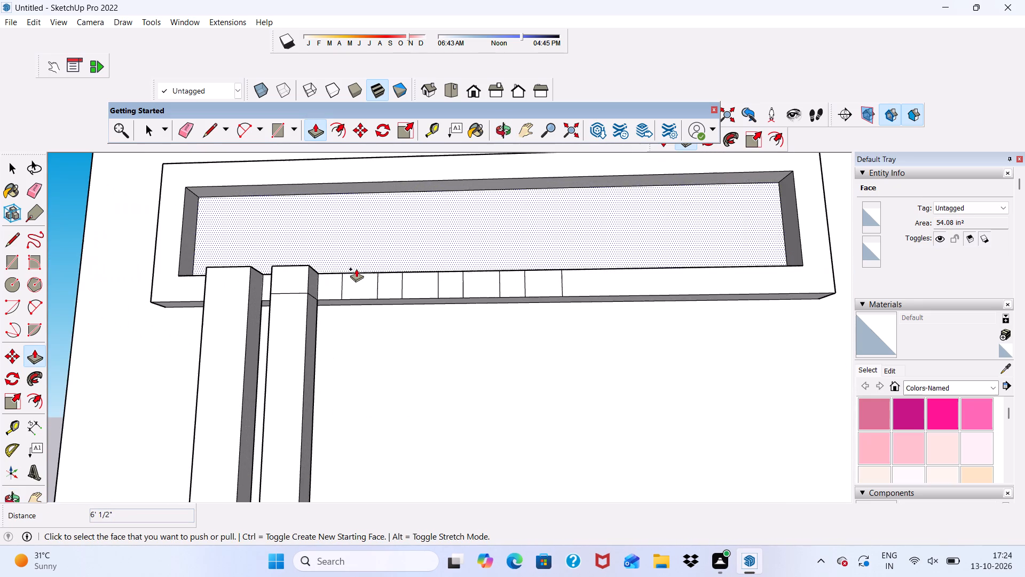
pyautogui.click(359, 285)
pyautogui.click(305, 282)
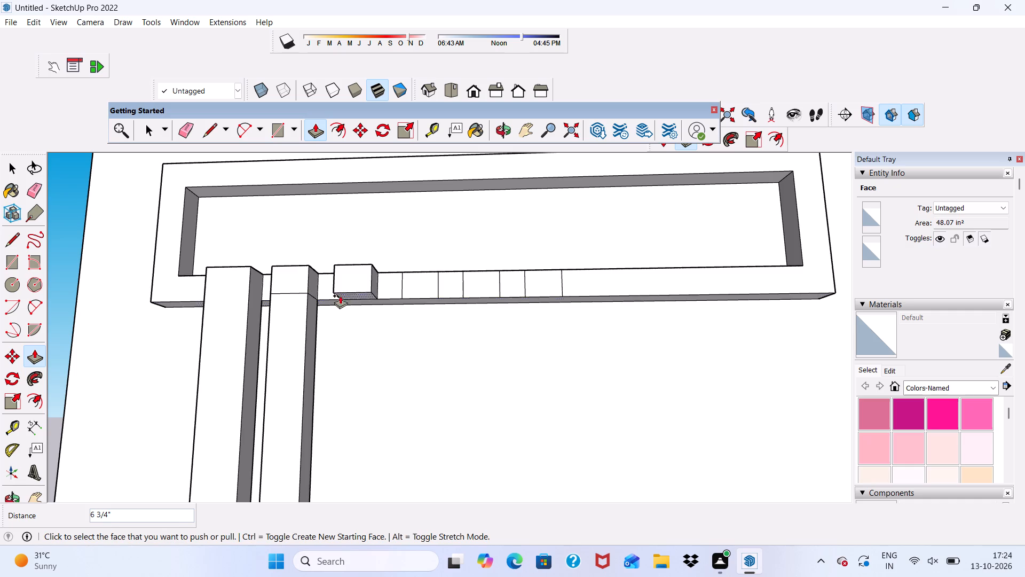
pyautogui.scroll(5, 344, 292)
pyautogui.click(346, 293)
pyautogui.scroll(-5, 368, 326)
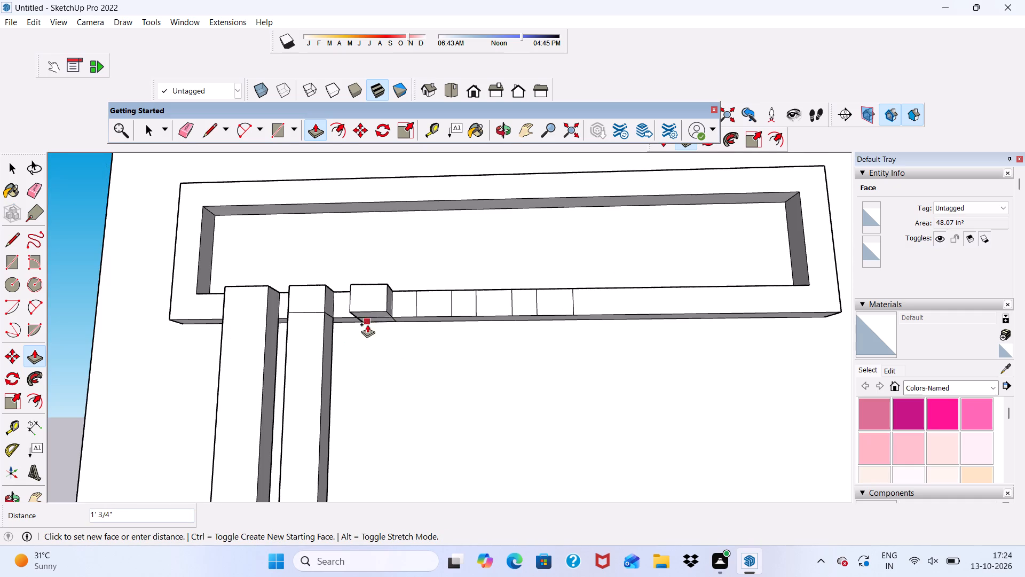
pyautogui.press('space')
# Push/Pull the underside of the third block down to the ledge by about 5' 10 1/4" to form the third strip.
pyautogui.scroll(4, 368, 321)
pyautogui.click(367, 312)
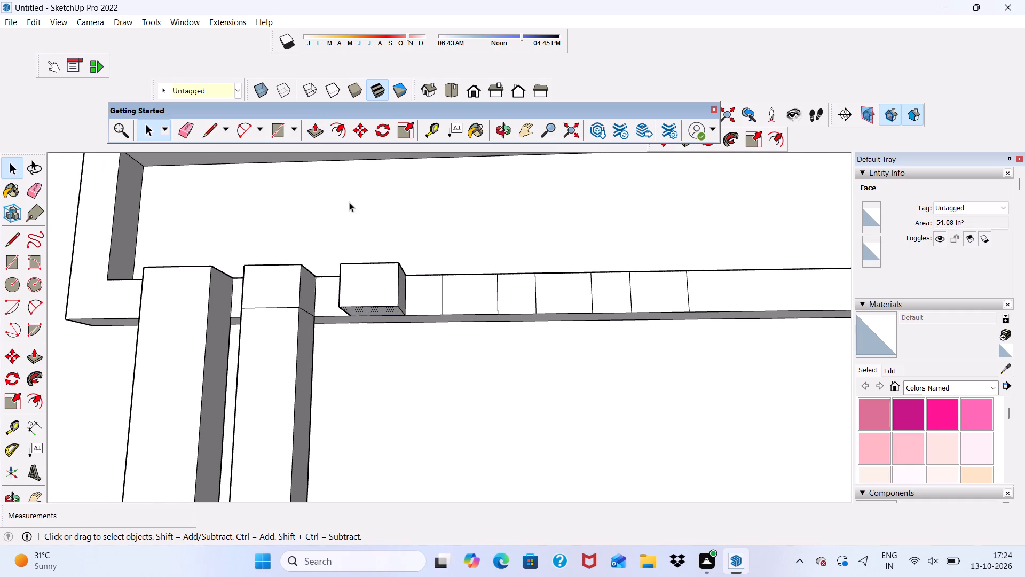
pyautogui.click(314, 131)
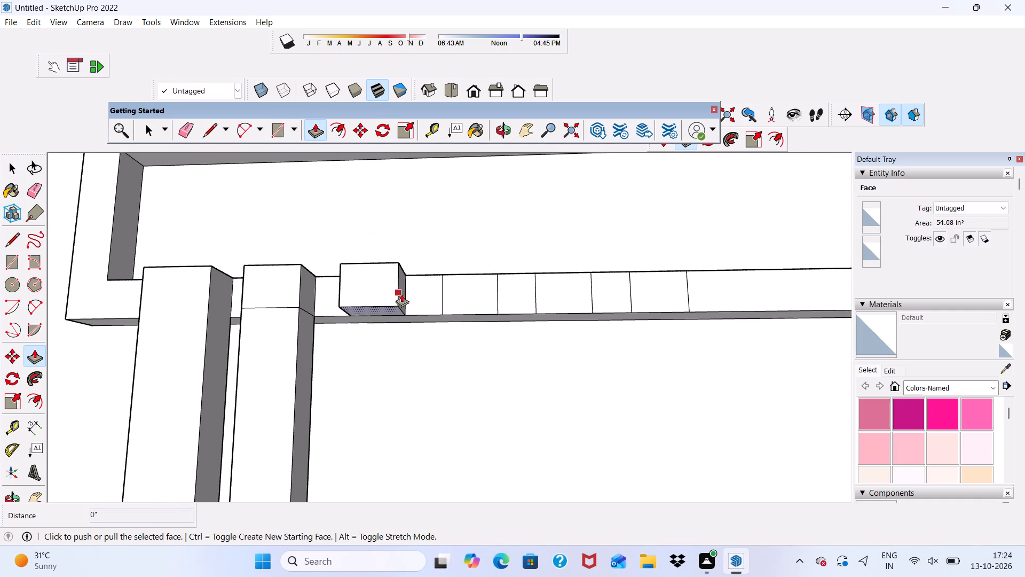
pyautogui.click(377, 307)
pyautogui.scroll(-4, 387, 342)
pyautogui.scroll(-3, 353, 269)
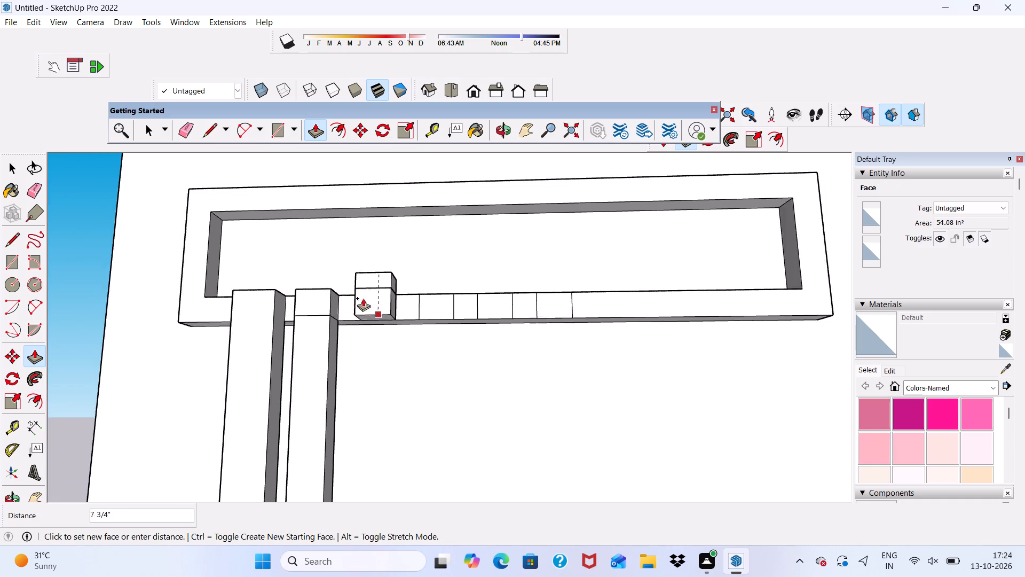
pyautogui.scroll(-10, 363, 298)
pyautogui.scroll(6, 388, 414)
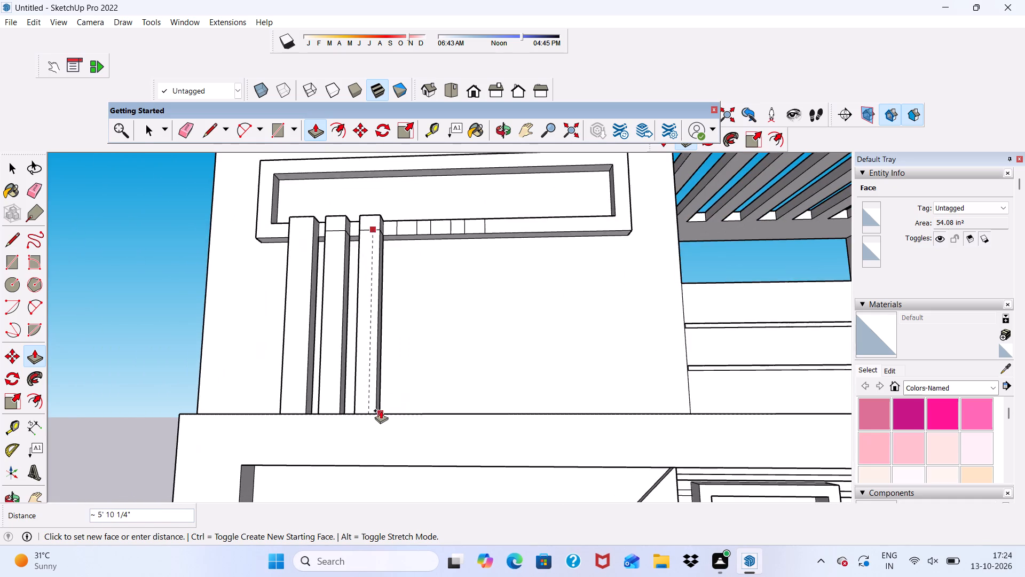
pyautogui.moveTo(382, 410); pyautogui.dragTo(306, 485, button='middle')
pyautogui.scroll(6, 358, 448)
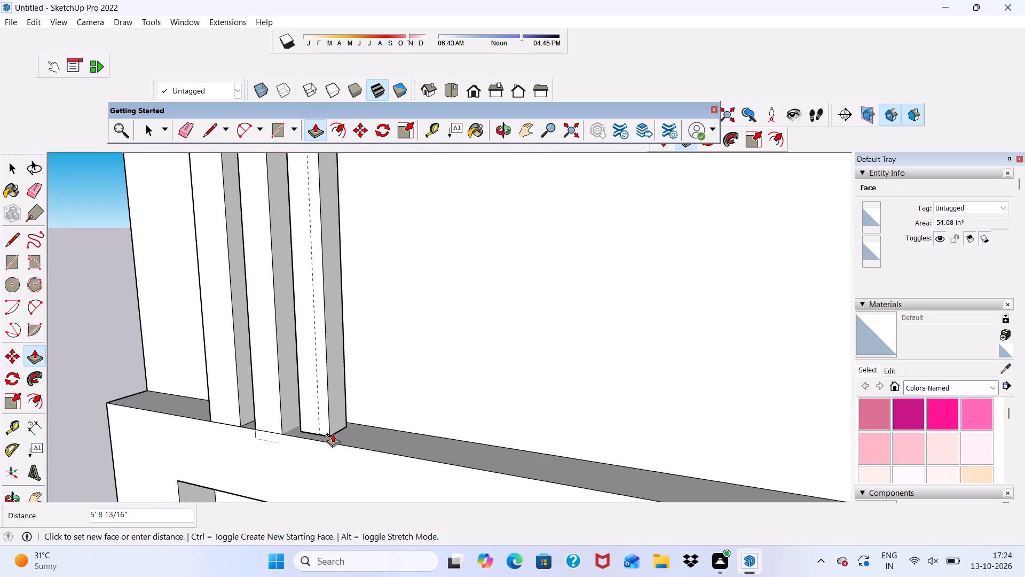
pyautogui.click(334, 436)
# Push/Pull the fourth strip's rectangle on the window frame outward by 6 3/4", flush with the third strip's front face.
pyautogui.scroll(-4, 278, 403)
pyautogui.moveTo(270, 403); pyautogui.dragTo(353, 349, button='middle')
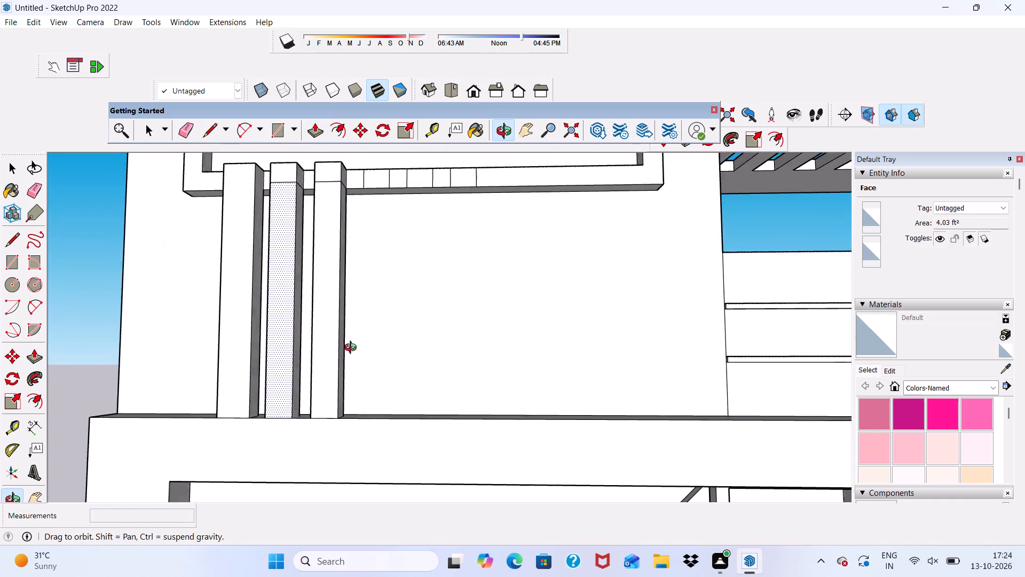
pyautogui.moveTo(353, 349); pyautogui.dragTo(376, 358, button='middle')
pyautogui.scroll(4, 401, 168)
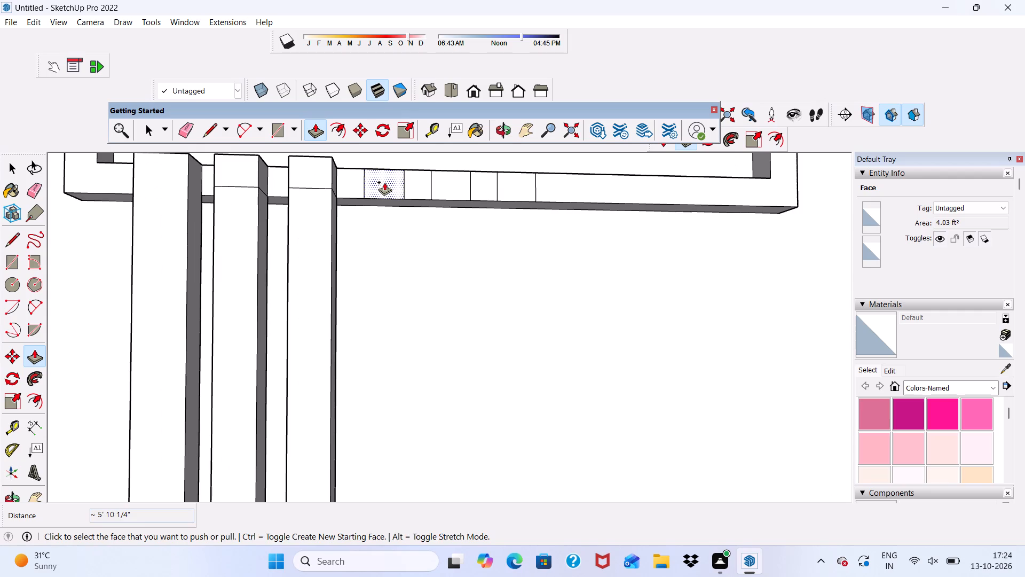
pyautogui.click(384, 182)
pyautogui.click(329, 214)
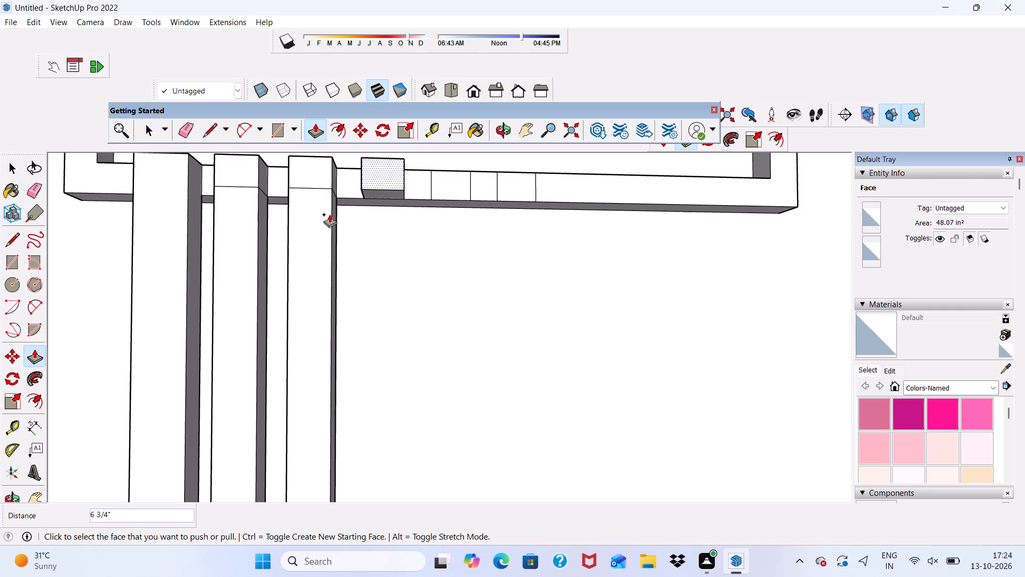
# Push/Pull the underside of the fourth block down to the ledge by about 5' 10 1/4" to form the fourth strip.
pyautogui.scroll(5, 377, 188)
pyautogui.click(378, 194)
pyautogui.scroll(-5, 390, 248)
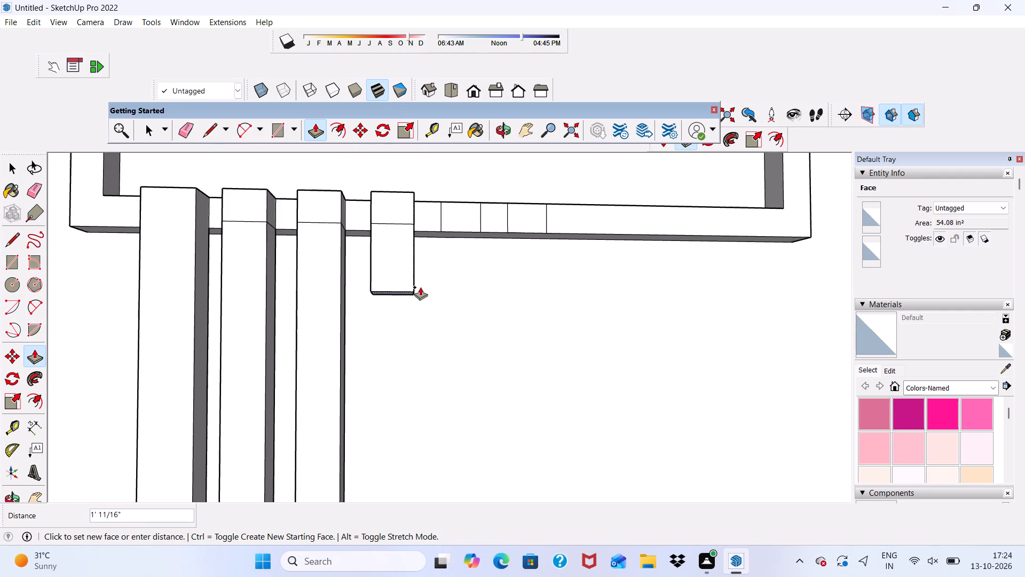
pyautogui.scroll(-6, 362, 212)
pyautogui.scroll(2, 414, 389)
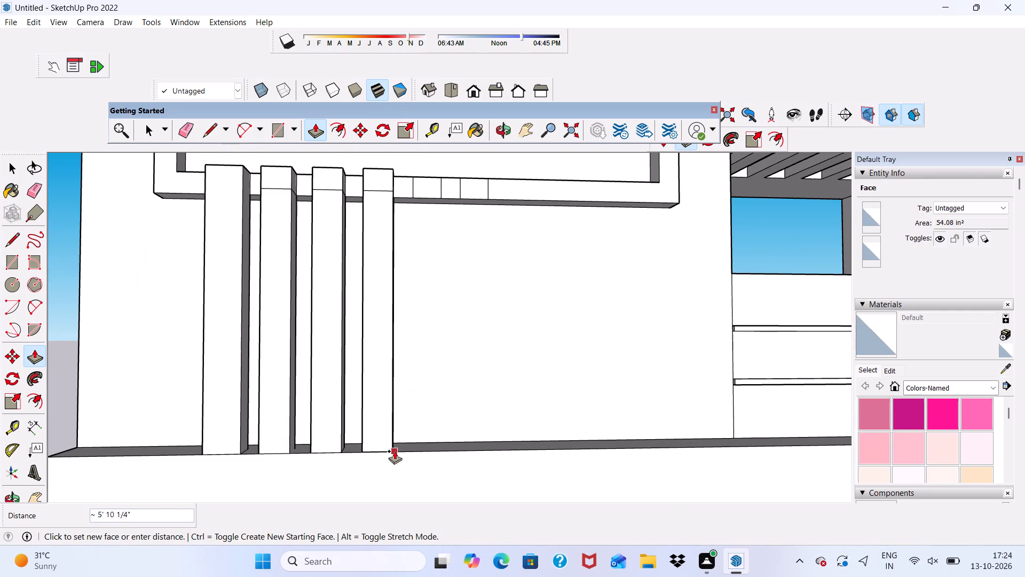
pyautogui.click(395, 451)
# Push/Pull the fifth strip's rectangle on the window frame outward by 6 3/4", flush with the fourth strip's front face.
pyautogui.click(425, 183)
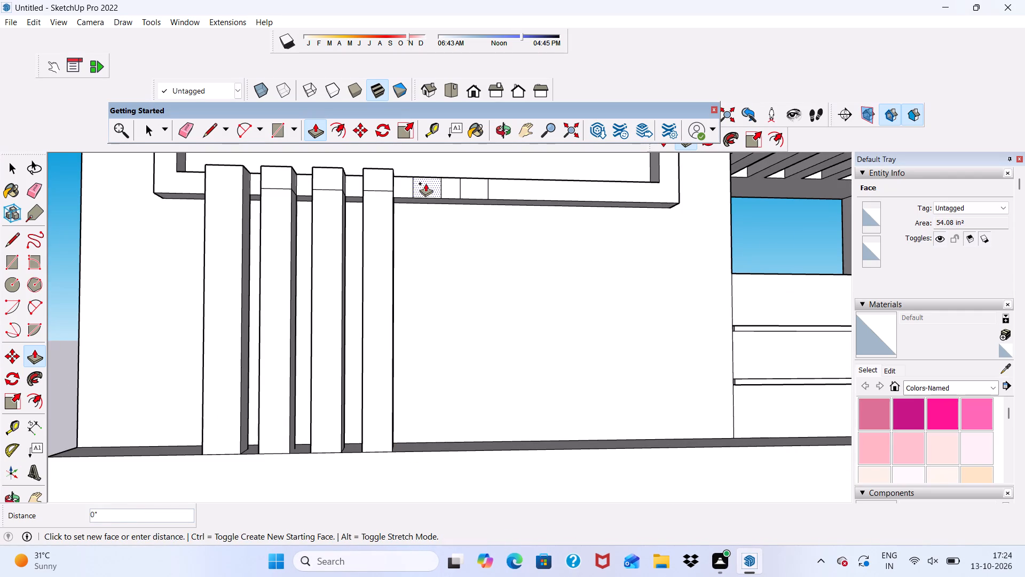
pyautogui.scroll(5, 389, 173)
pyautogui.moveTo(417, 198); pyautogui.dragTo(399, 210, button='middle')
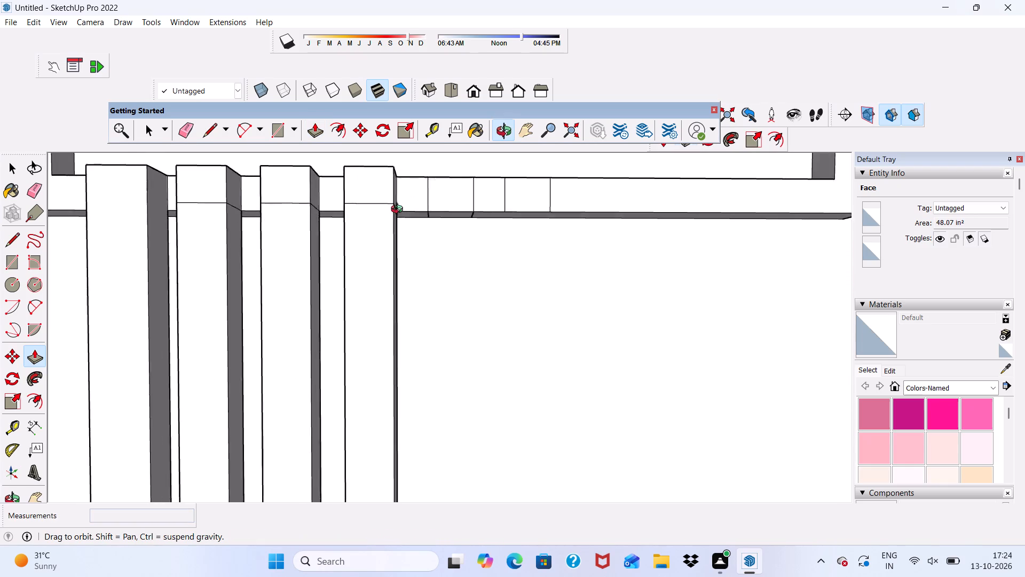
pyautogui.moveTo(399, 210); pyautogui.dragTo(288, 301, button='middle')
pyautogui.scroll(4, 399, 180)
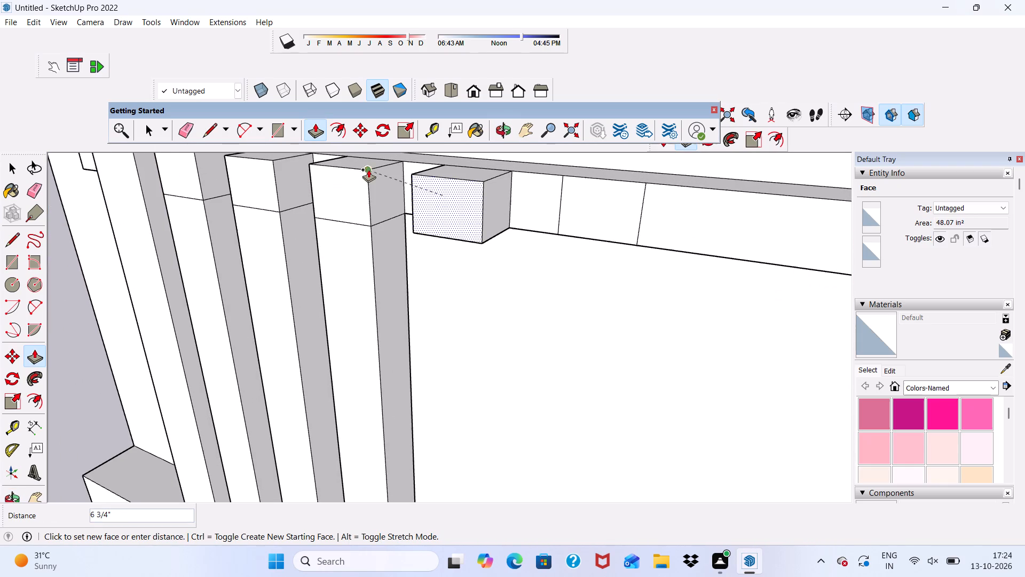
pyautogui.scroll(3, 364, 172)
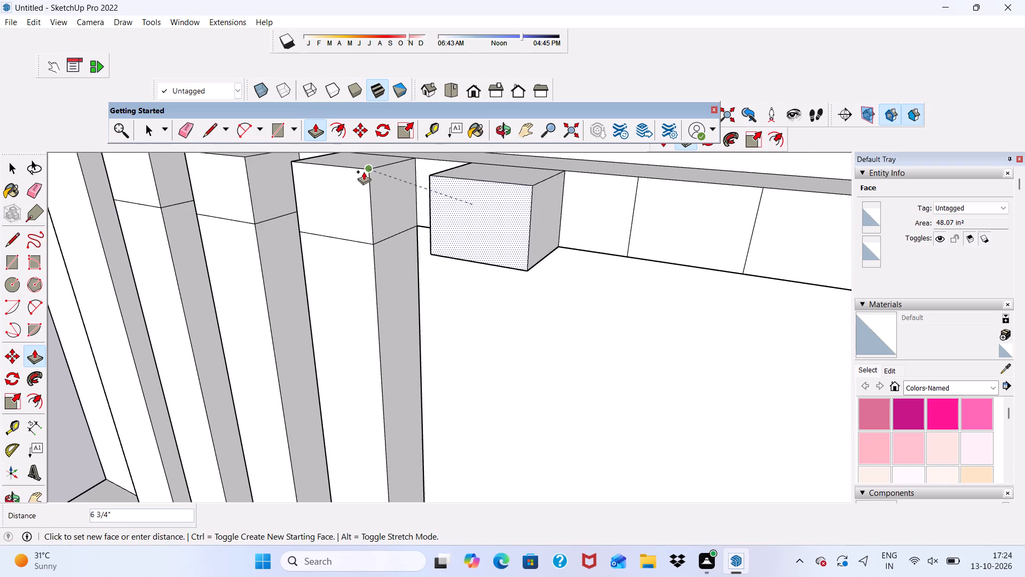
pyautogui.click(373, 176)
# Push/Pull the underside of the fifth block down to the ledge by about 5' 10 1/4" to form the fifth strip.
pyautogui.scroll(-1, 402, 221)
pyautogui.moveTo(408, 229); pyautogui.dragTo(523, 131, button='middle')
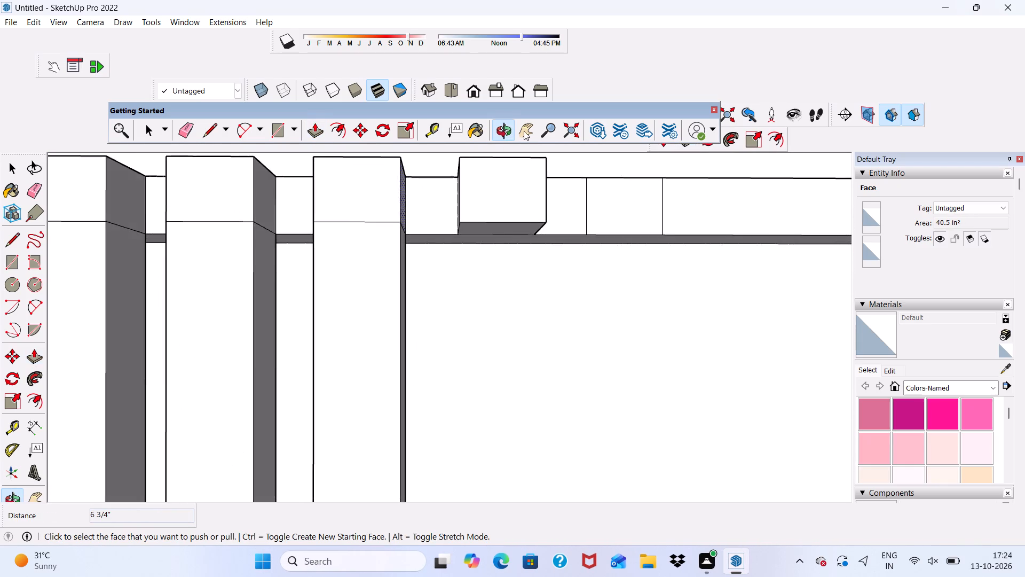
pyautogui.scroll(5, 507, 222)
pyautogui.click(506, 223)
pyautogui.scroll(-8, 469, 201)
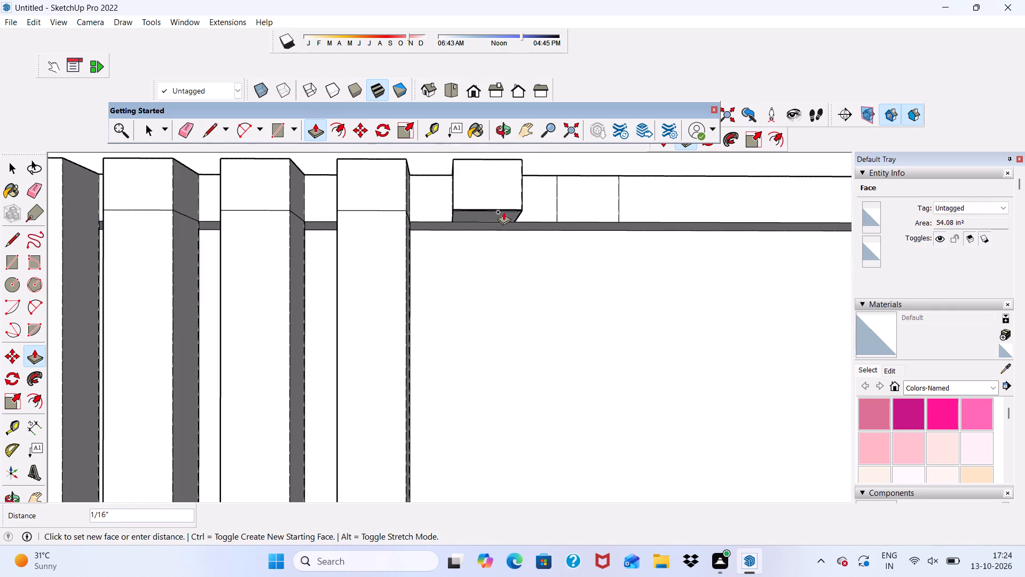
pyautogui.scroll(-10, 501, 210)
pyautogui.scroll(-1, 543, 296)
pyautogui.moveTo(549, 341); pyautogui.dragTo(484, 397, button='middle')
pyautogui.scroll(-1, 542, 388)
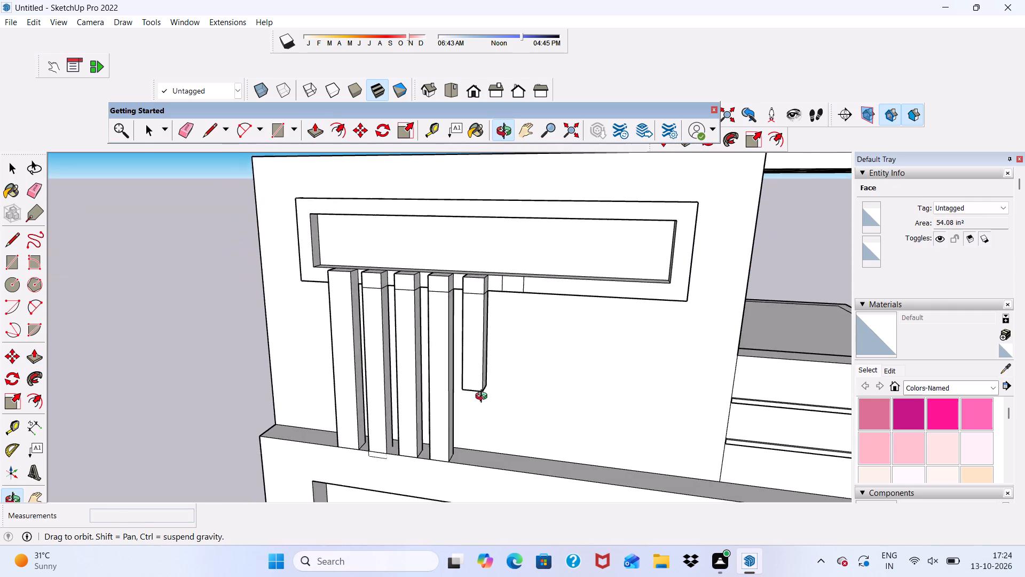
pyautogui.moveTo(484, 397); pyautogui.dragTo(480, 394, button='middle')
pyautogui.scroll(3, 494, 464)
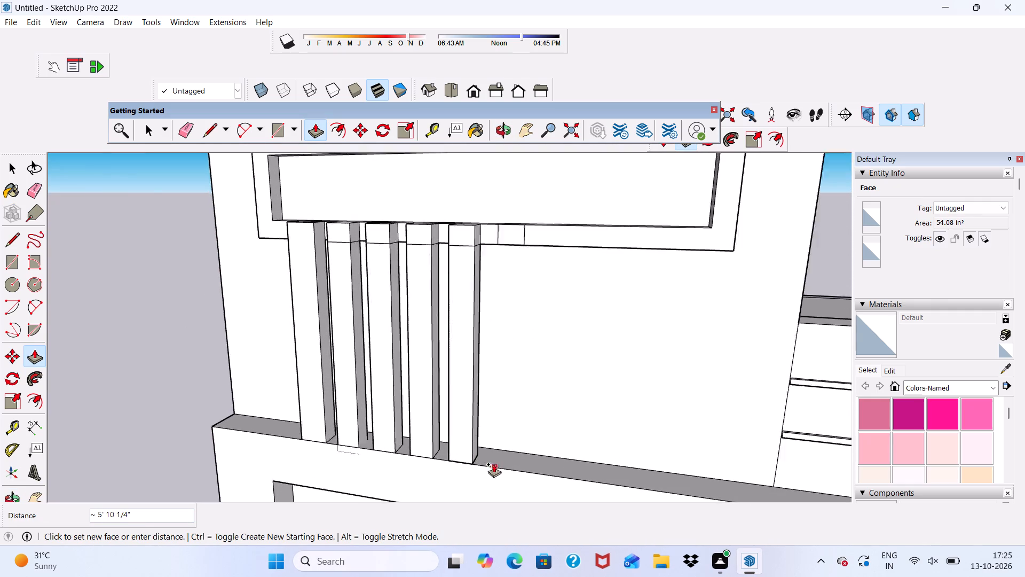
pyautogui.scroll(4, 494, 464)
pyautogui.click(490, 463)
# Push/Pull the last rectangle on the window frame outward by 6 3/4", flush with the fifth strip's front face.
pyautogui.scroll(-4, 439, 377)
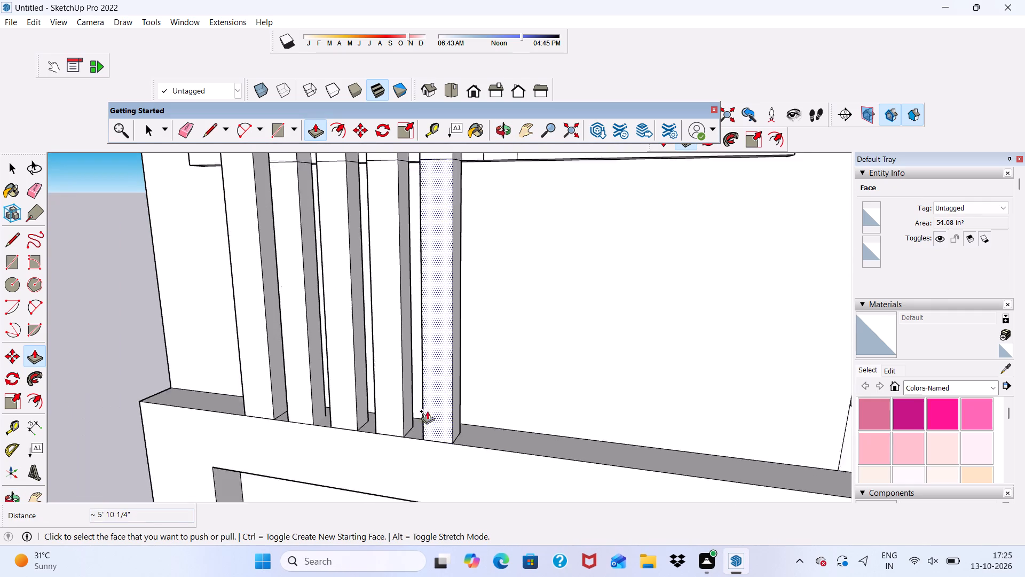
pyautogui.scroll(-2, 427, 411)
pyautogui.scroll(-5, 390, 388)
pyautogui.scroll(13, 461, 236)
pyautogui.click(395, 328)
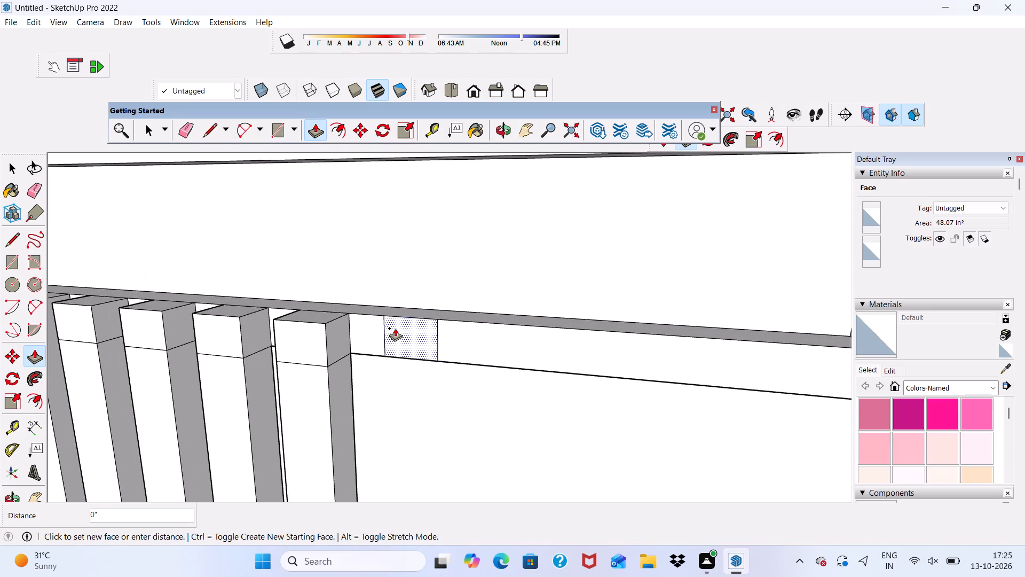
pyautogui.click(326, 332)
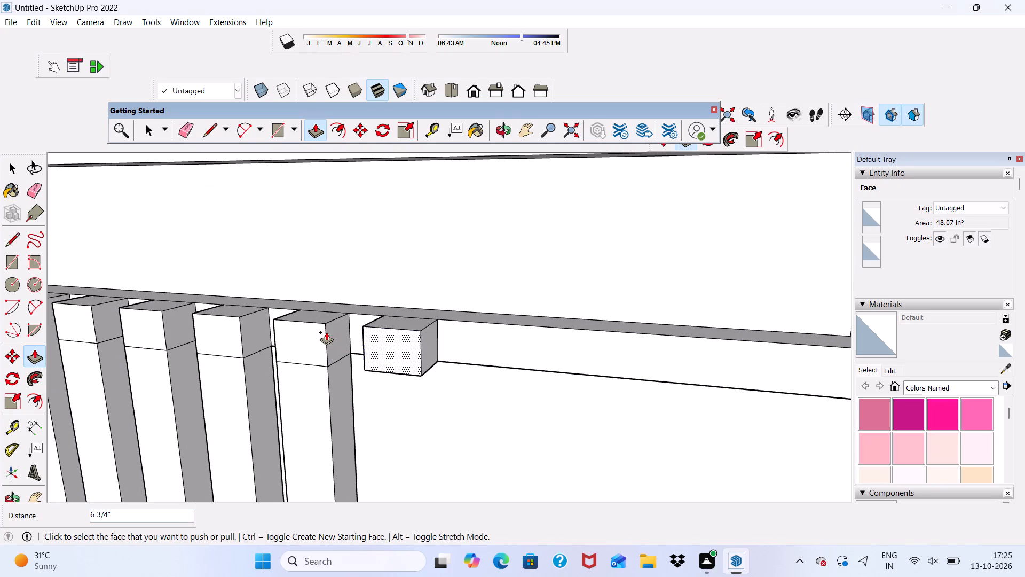
# Push/Pull the underside of the sixth block down to the ledge by about 5' 10 1/4" to form the sixth strip.
pyautogui.scroll(-3, 329, 330)
pyautogui.moveTo(344, 337); pyautogui.dragTo(382, 199, button='middle')
pyautogui.scroll(6, 401, 338)
pyautogui.click(392, 305)
pyautogui.scroll(-2, 392, 306)
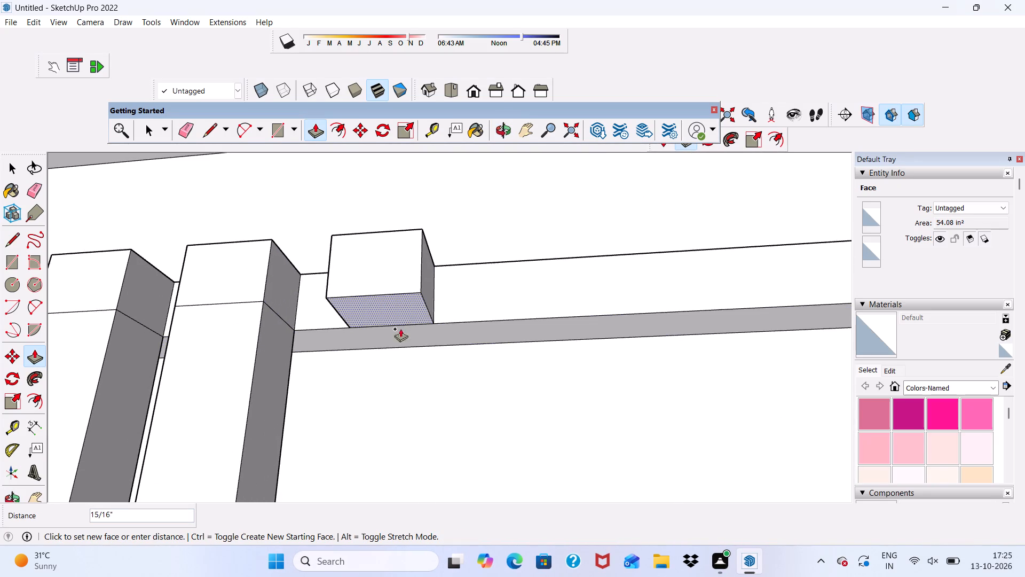
pyautogui.scroll(-15, 400, 329)
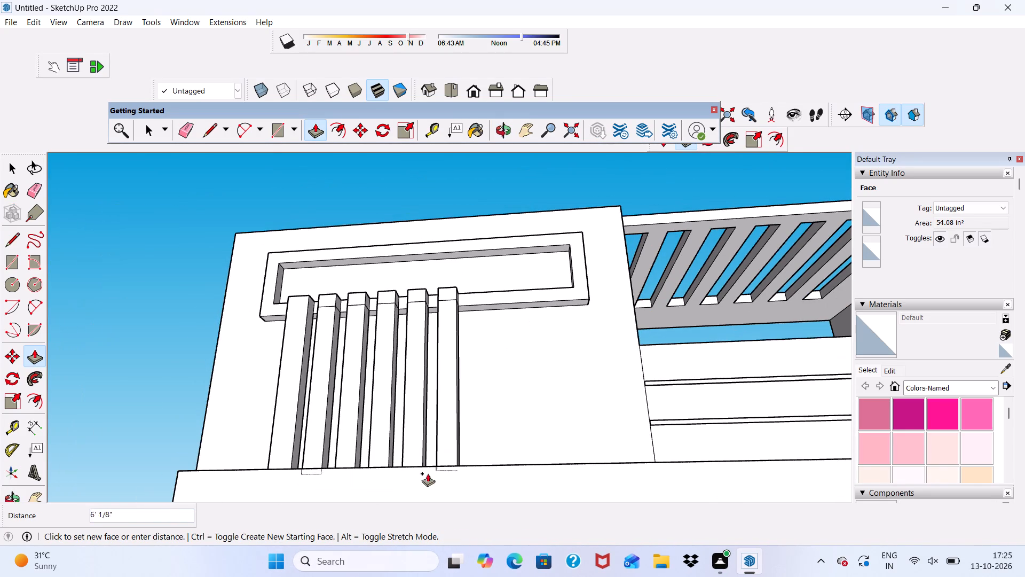
pyautogui.scroll(6, 461, 465)
pyautogui.scroll(-2, 479, 461)
pyautogui.moveTo(480, 463); pyautogui.dragTo(360, 499, button='middle')
pyautogui.scroll(13, 392, 493)
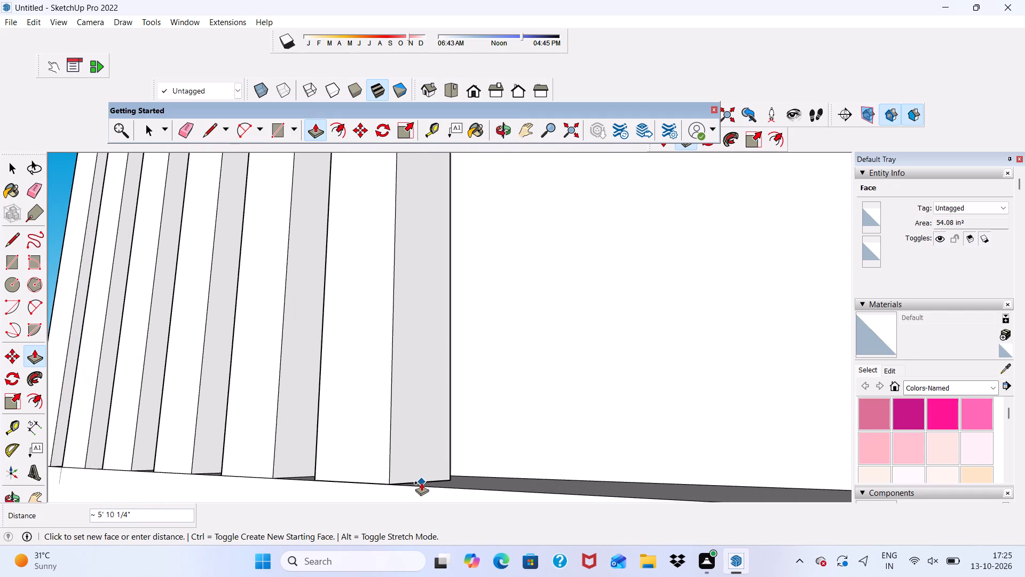
pyautogui.click(421, 482)
# Erase the second strip's edges that extend below the ledge line, and check the strip from an angled view.
pyautogui.scroll(-7, 447, 440)
pyautogui.scroll(-5, 550, 406)
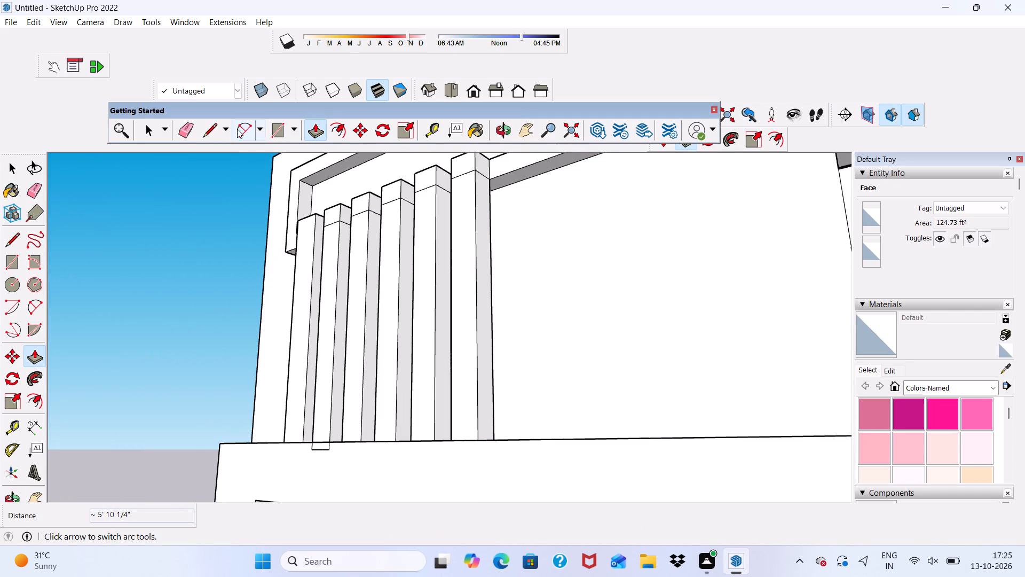
pyautogui.click(187, 126)
pyautogui.scroll(4, 300, 462)
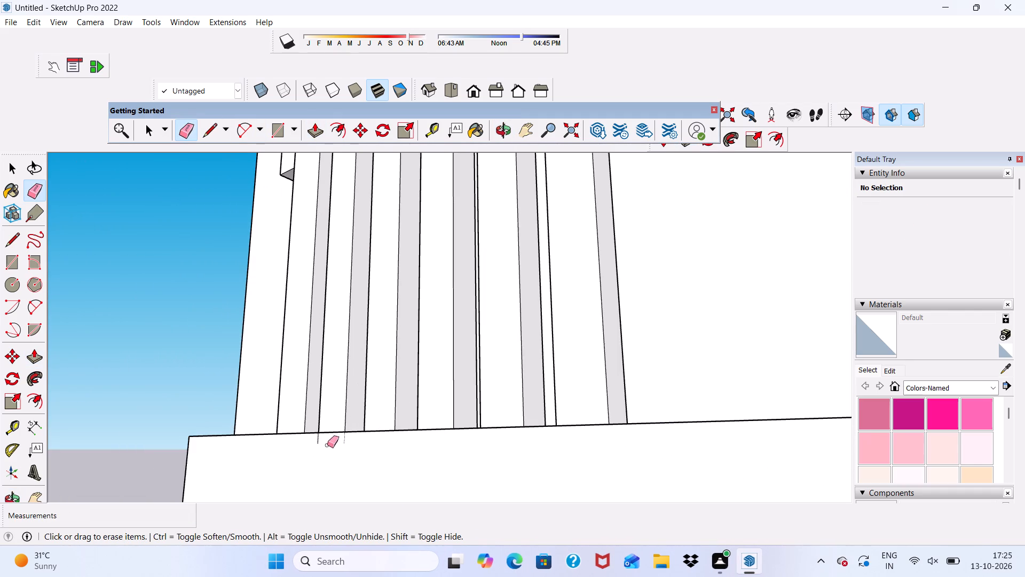
pyautogui.click(319, 439)
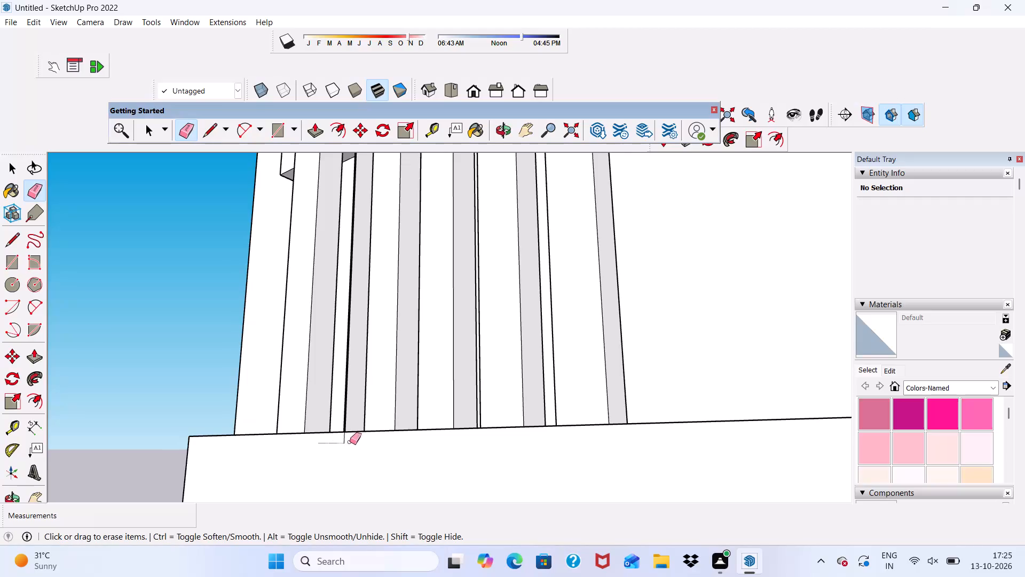
pyautogui.moveTo(346, 439); pyautogui.dragTo(340, 442)
pyautogui.click(340, 442)
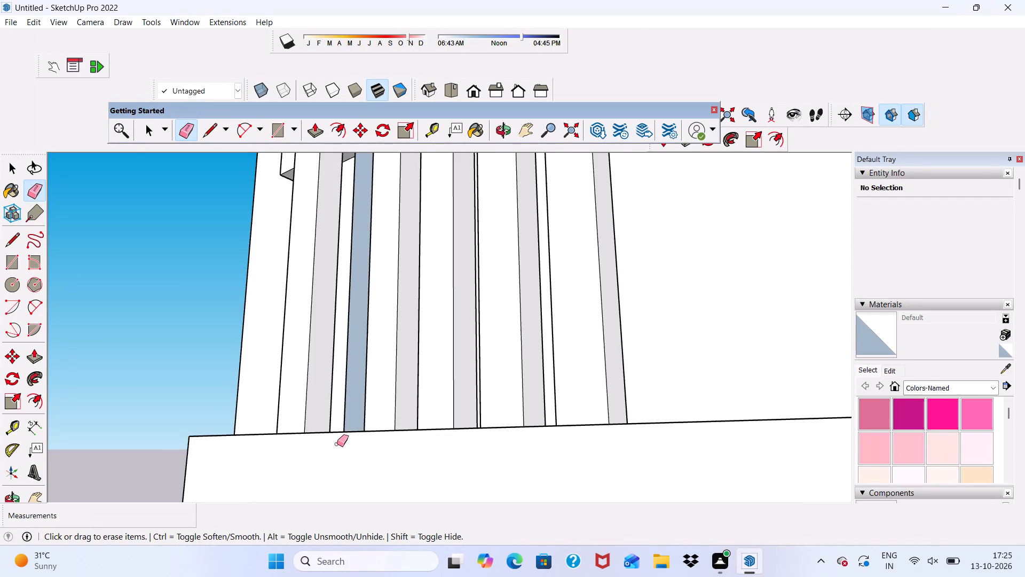
pyautogui.scroll(-5, 334, 435)
pyautogui.scroll(1, 334, 434)
pyautogui.moveTo(342, 411); pyautogui.dragTo(385, 479, button='middle')
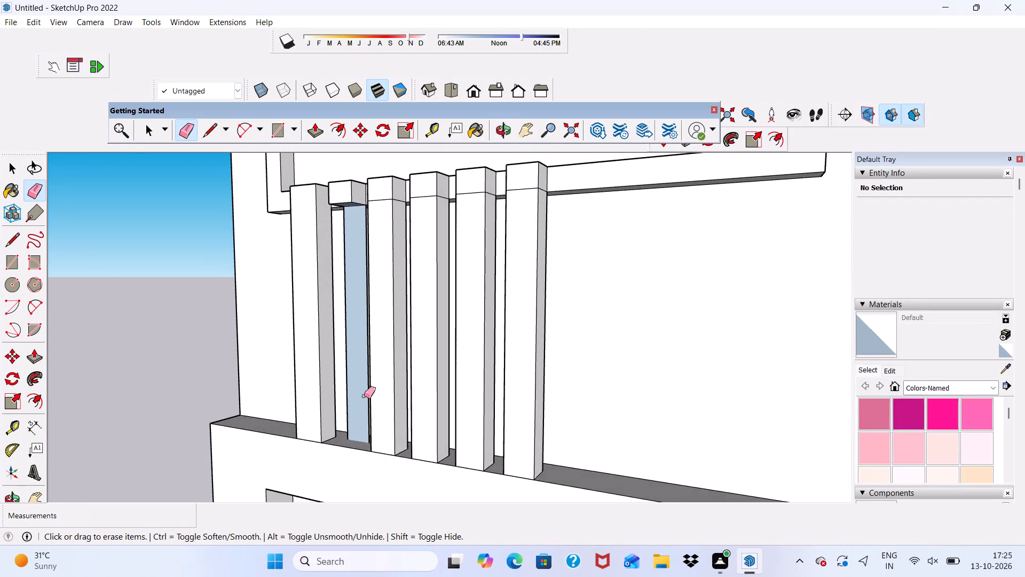
# Erase the two leftover vertical edges of the second strip on the wall beneath its short block.
pyautogui.scroll(6, 371, 388)
pyautogui.scroll(3, 348, 287)
pyautogui.click(368, 258)
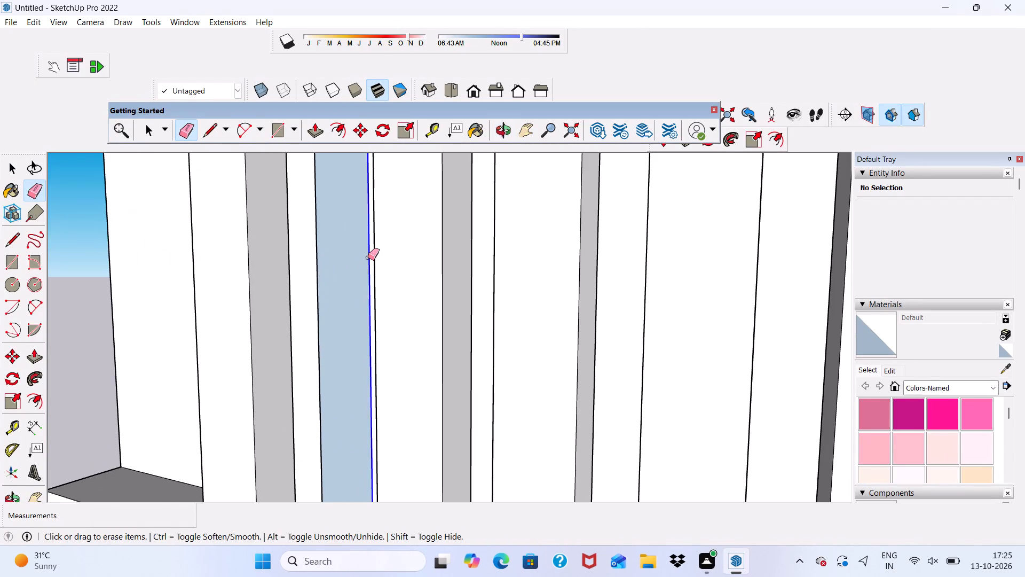
pyautogui.scroll(-4, 314, 263)
pyautogui.moveTo(345, 277); pyautogui.dragTo(479, 303, button='middle')
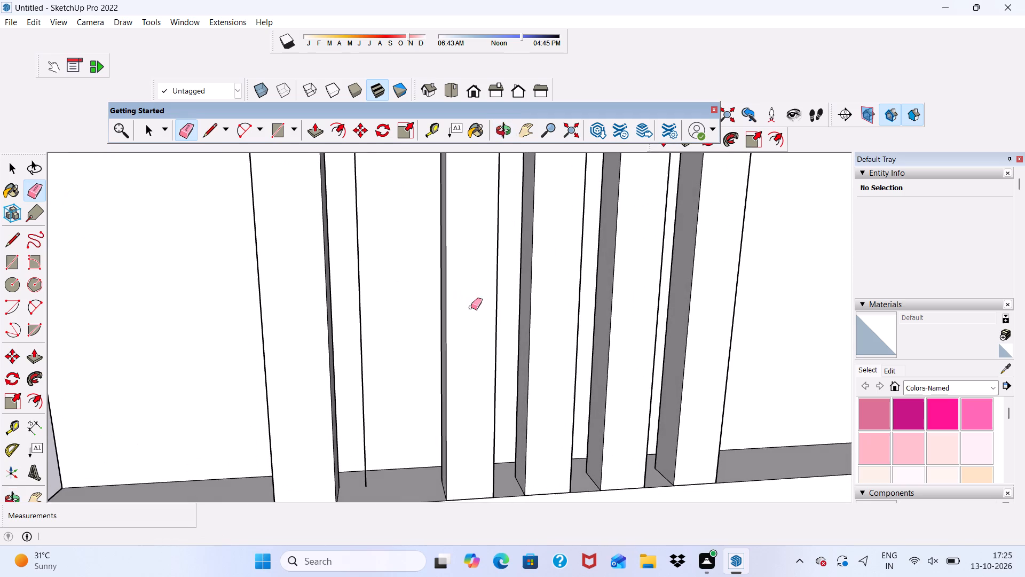
pyautogui.moveTo(358, 350); pyautogui.dragTo(365, 352)
# Push/Pull the underside of the second block down to the ledge by about 5' 10 1/4" to form the second strip.
pyautogui.scroll(-6, 353, 351)
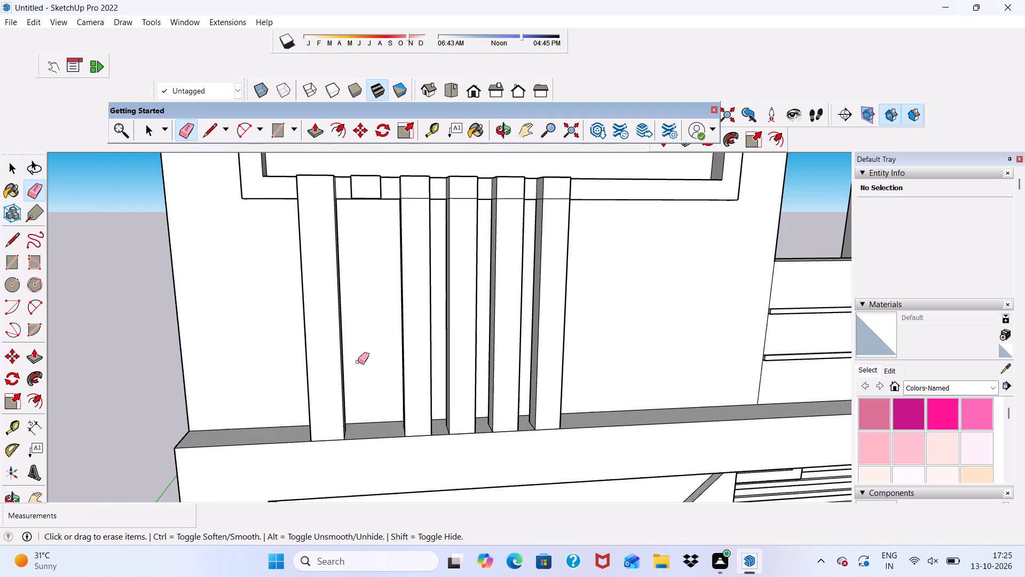
pyautogui.scroll(-1, 357, 361)
pyautogui.moveTo(357, 361); pyautogui.dragTo(356, 294, button='middle')
pyautogui.scroll(-6, 356, 294)
pyautogui.moveTo(360, 207); pyautogui.dragTo(365, 188, button='middle')
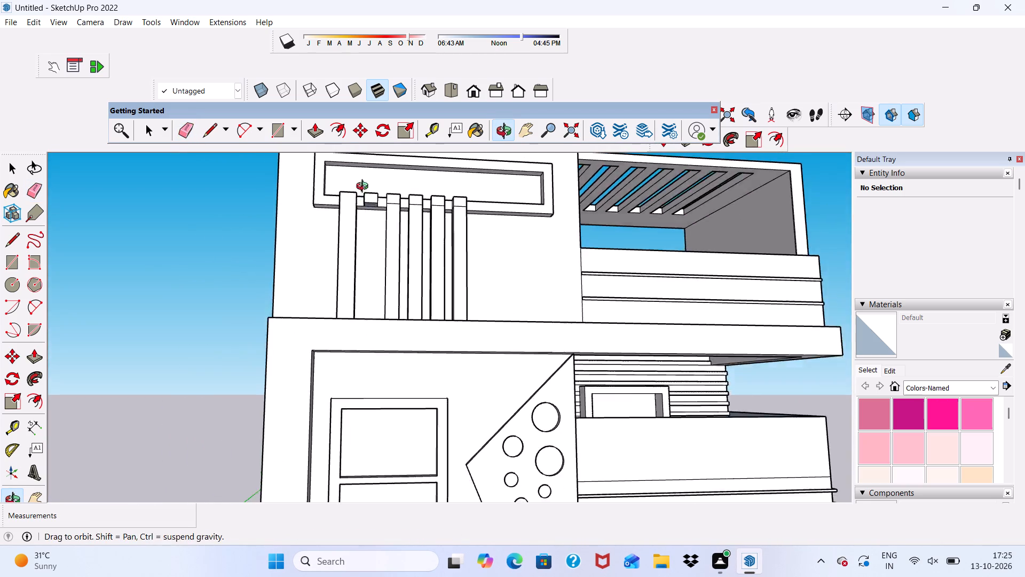
pyautogui.moveTo(365, 188); pyautogui.dragTo(361, 133, button='middle')
pyautogui.scroll(6, 370, 154)
pyautogui.press('space')
pyautogui.scroll(5, 387, 198)
pyautogui.click(364, 202)
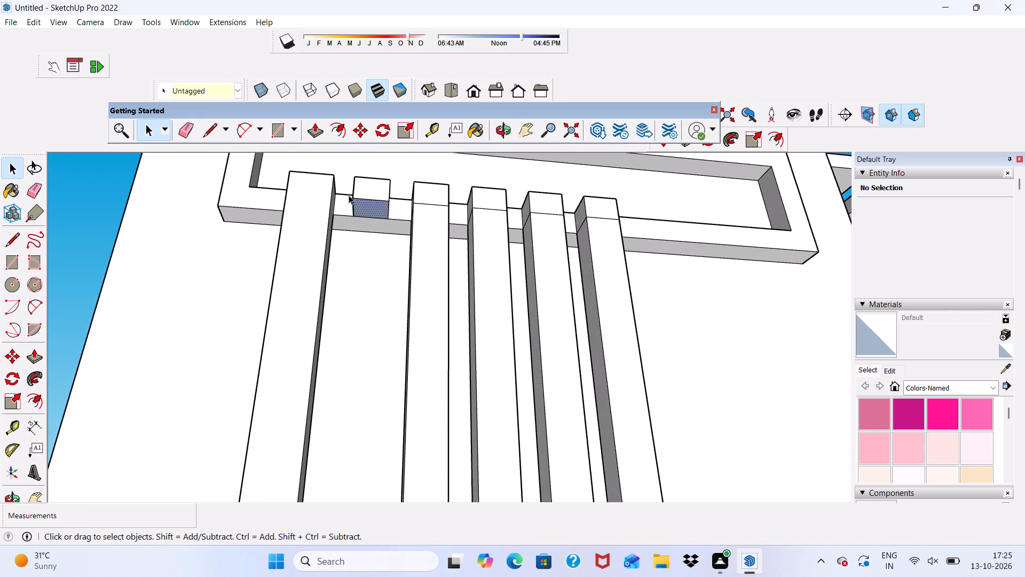
pyautogui.click(318, 126)
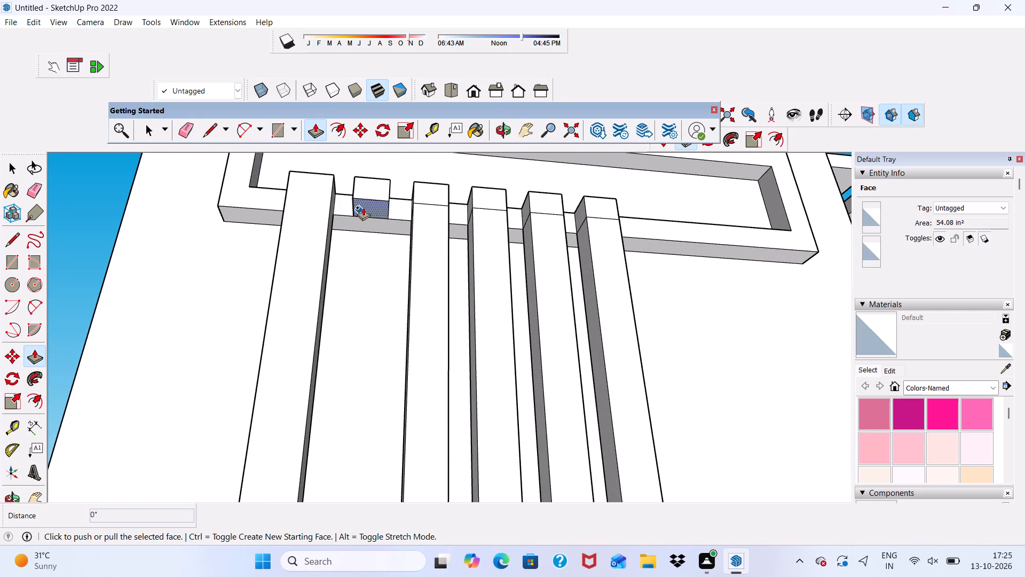
pyautogui.click(369, 205)
pyautogui.scroll(-11, 367, 231)
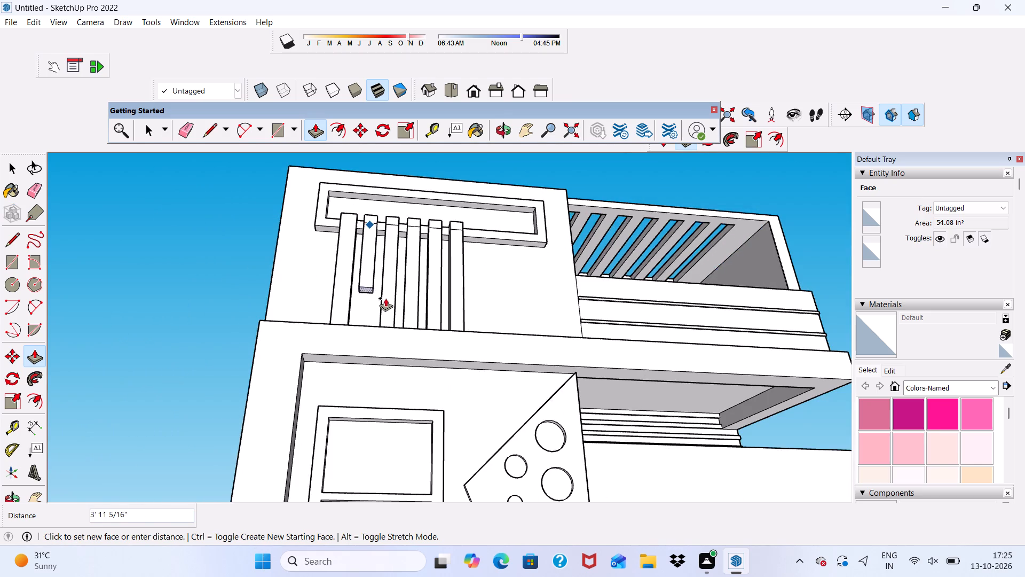
pyautogui.moveTo(387, 309); pyautogui.dragTo(358, 432, button='middle')
pyautogui.scroll(8, 357, 400)
pyautogui.scroll(-1, 364, 377)
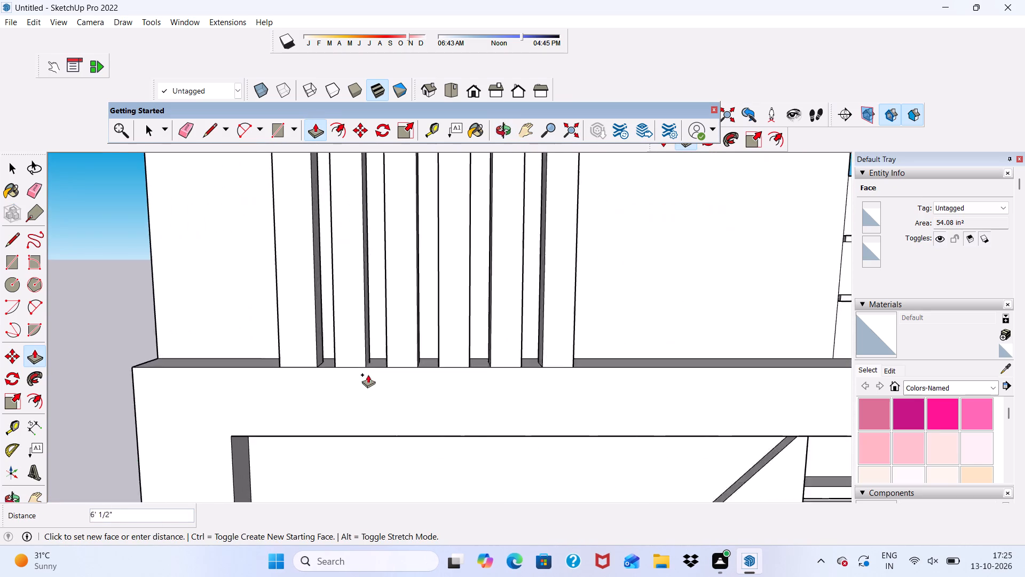
pyautogui.scroll(9, 368, 363)
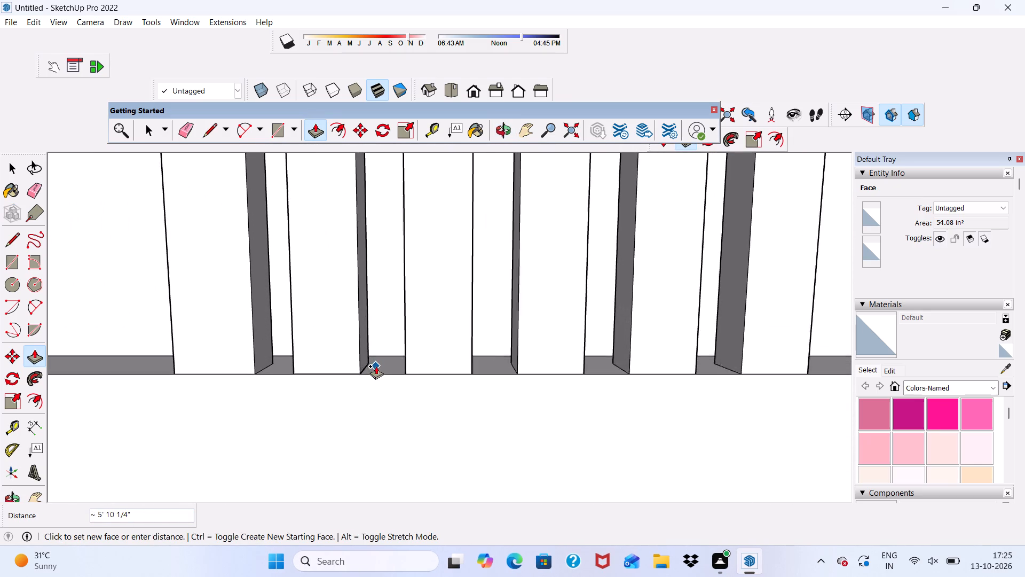
pyautogui.scroll(2, 376, 366)
pyautogui.click(376, 366)
# Erase the horizontal edges across the front faces of the second to sixth strips at the window frame's lower edge.
pyautogui.scroll(-5, 354, 365)
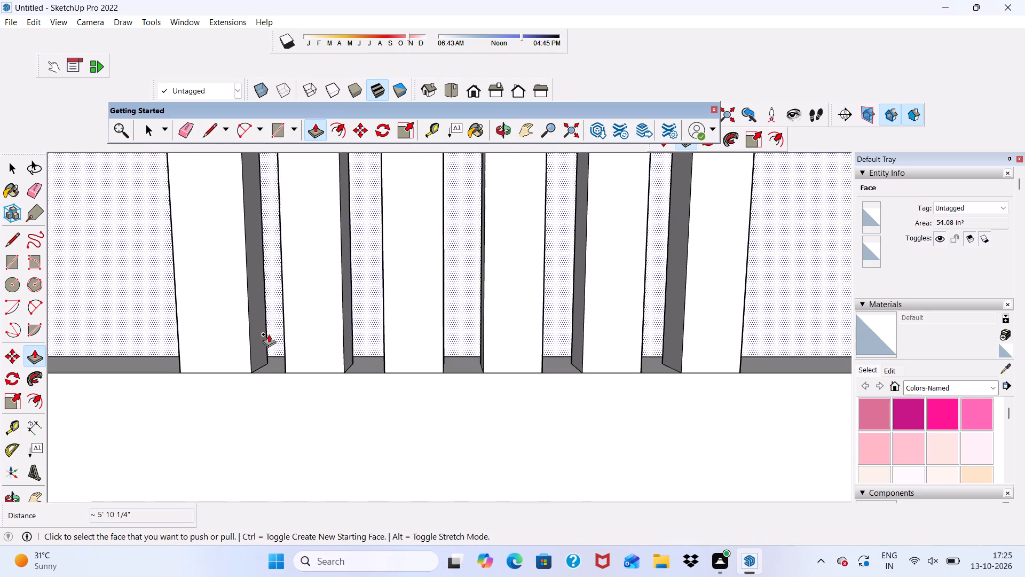
pyautogui.click(182, 130)
pyautogui.scroll(-11, 209, 190)
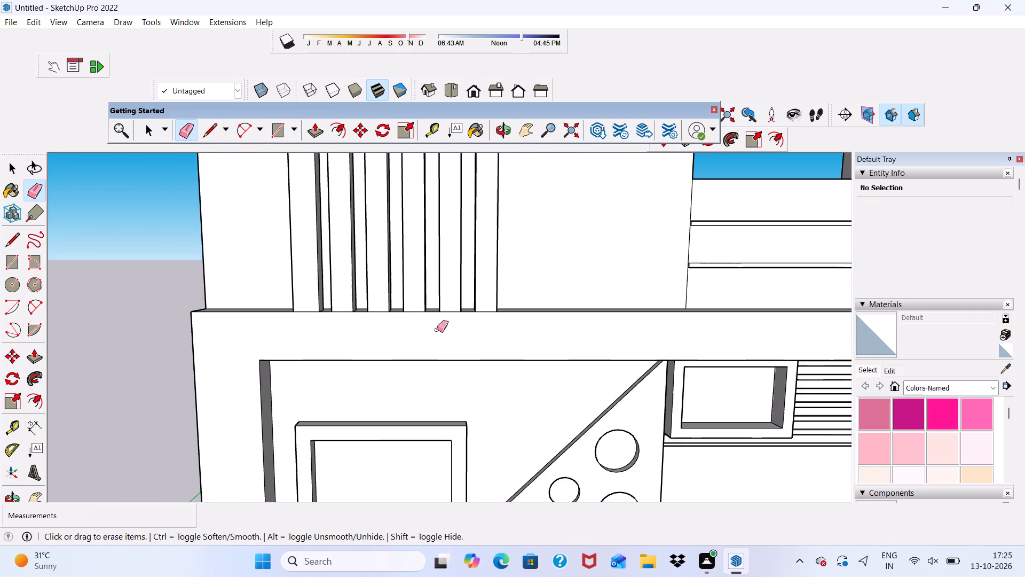
pyautogui.scroll(-7, 437, 330)
pyautogui.scroll(17, 420, 241)
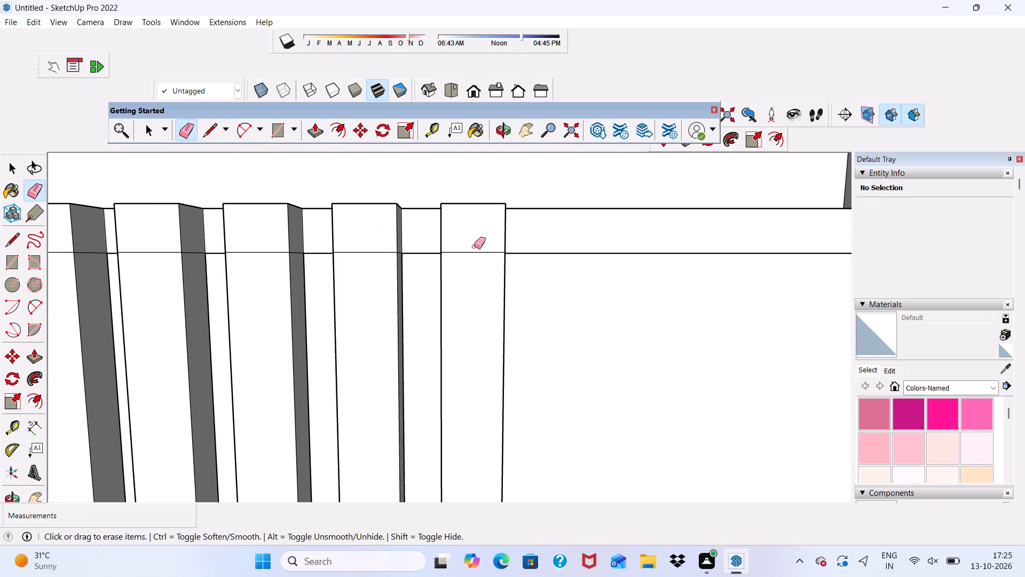
pyautogui.moveTo(474, 246); pyautogui.dragTo(475, 269)
pyautogui.moveTo(377, 246); pyautogui.dragTo(373, 268)
pyautogui.moveTo(266, 247); pyautogui.dragTo(266, 269)
pyautogui.moveTo(164, 247); pyautogui.dragTo(164, 266)
pyautogui.scroll(-6, 169, 247)
pyautogui.scroll(-6, 340, 225)
pyautogui.scroll(2, 233, 242)
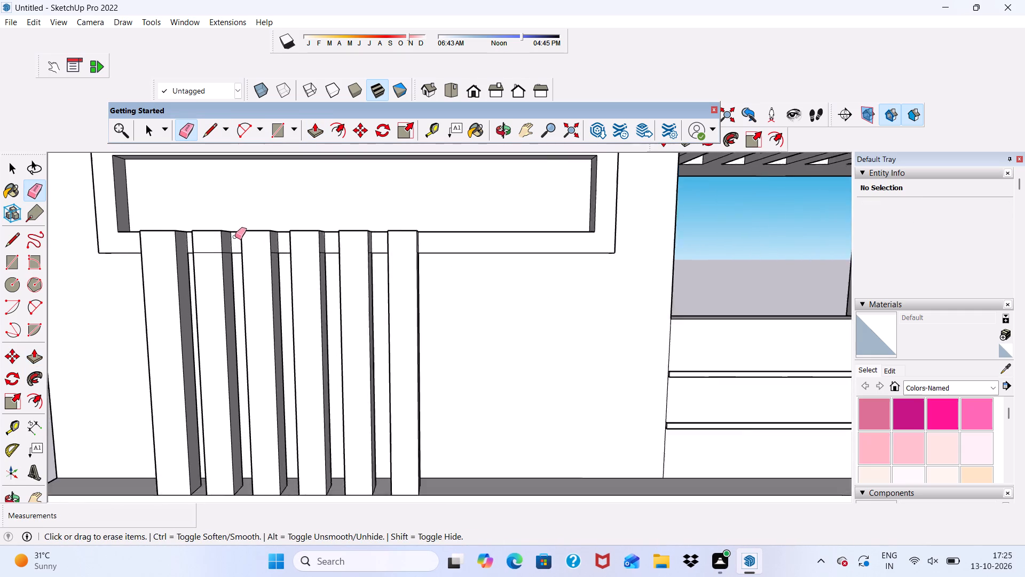
pyautogui.scroll(9, 235, 237)
pyautogui.moveTo(197, 254); pyautogui.dragTo(200, 279)
# Erase the horizontal edges across the balcony-facing side faces of the second to sixth strips.
pyautogui.scroll(-1, 227, 259)
pyautogui.moveTo(227, 259); pyautogui.dragTo(148, 284, button='middle')
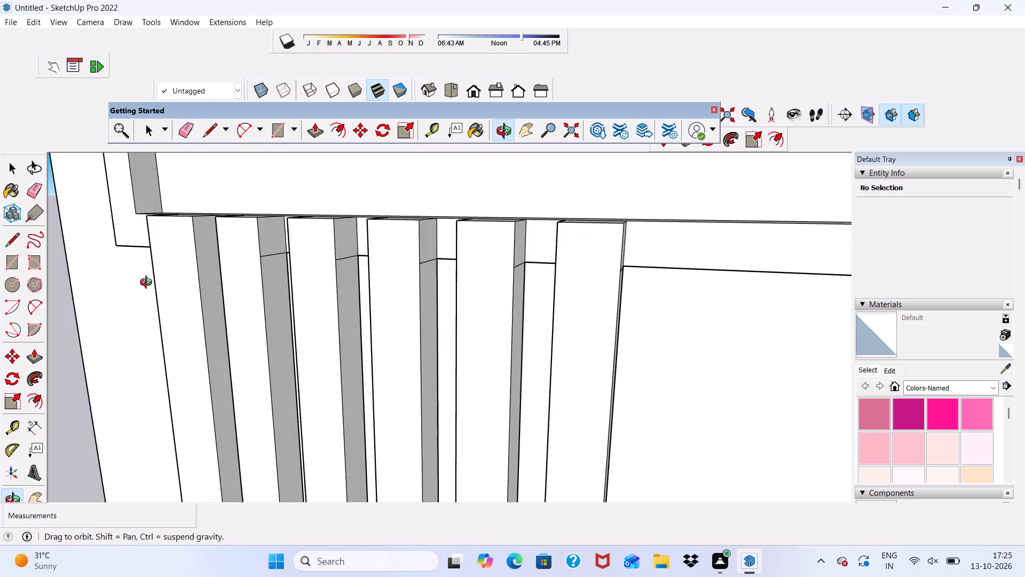
pyautogui.moveTo(148, 284); pyautogui.dragTo(148, 284, button='middle')
pyautogui.scroll(4, 245, 235)
pyautogui.moveTo(289, 253); pyautogui.dragTo(293, 279)
pyautogui.moveTo(392, 268); pyautogui.dragTo(404, 292)
pyautogui.scroll(-1, 400, 295)
pyautogui.moveTo(400, 296); pyautogui.dragTo(242, 326, button='middle')
pyautogui.scroll(5, 424, 299)
pyautogui.moveTo(482, 282); pyautogui.dragTo(487, 295)
pyautogui.scroll(-4, 409, 284)
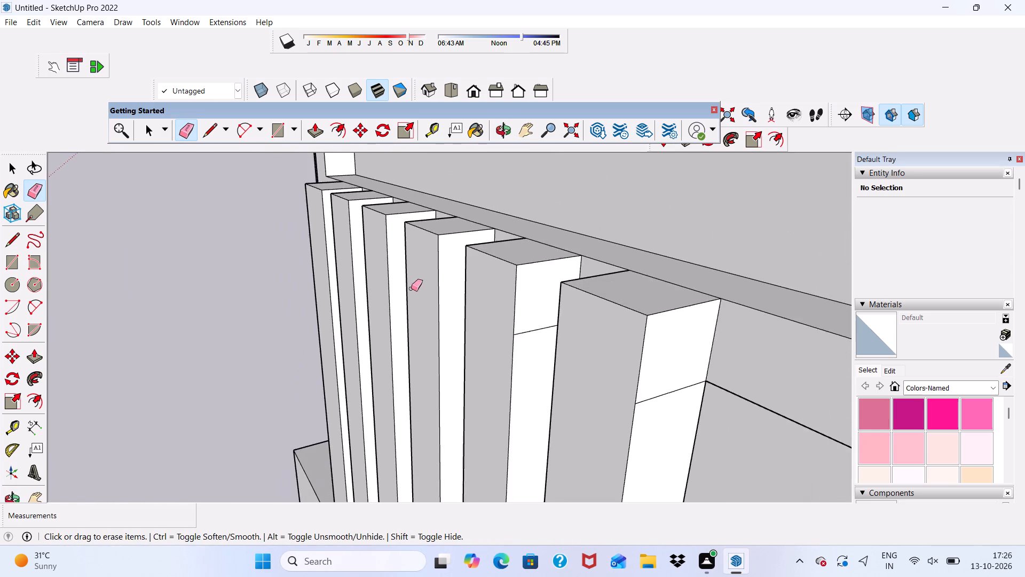
pyautogui.scroll(-6, 411, 288)
pyautogui.scroll(6, 477, 309)
pyautogui.click(440, 315)
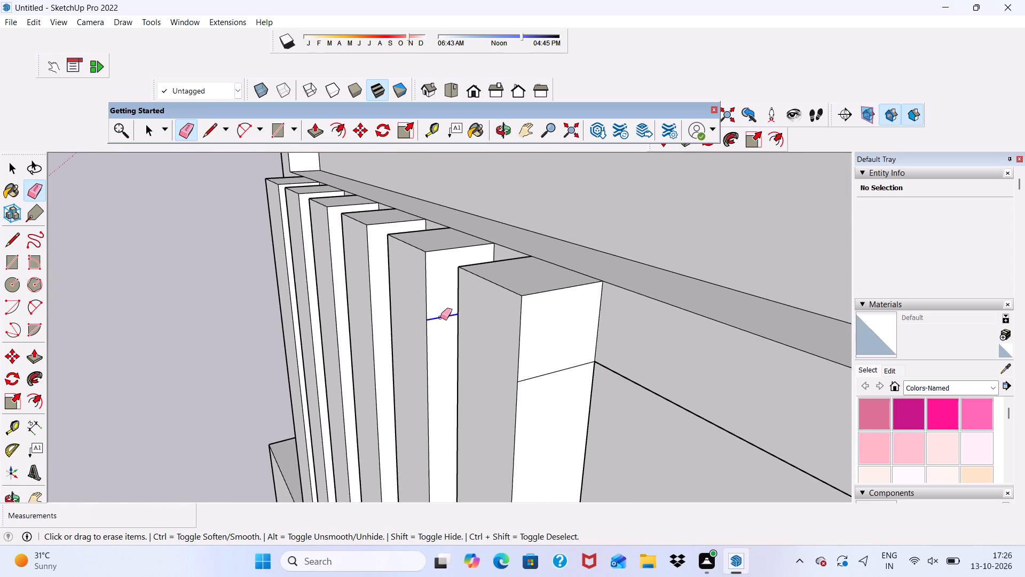
pyautogui.moveTo(538, 365); pyautogui.dragTo(537, 387)
# Erase the matching horizontal edges across the opposite side faces of the second to sixth strips.
pyautogui.scroll(-4, 364, 330)
pyautogui.moveTo(306, 297); pyautogui.dragTo(549, 308, button='middle')
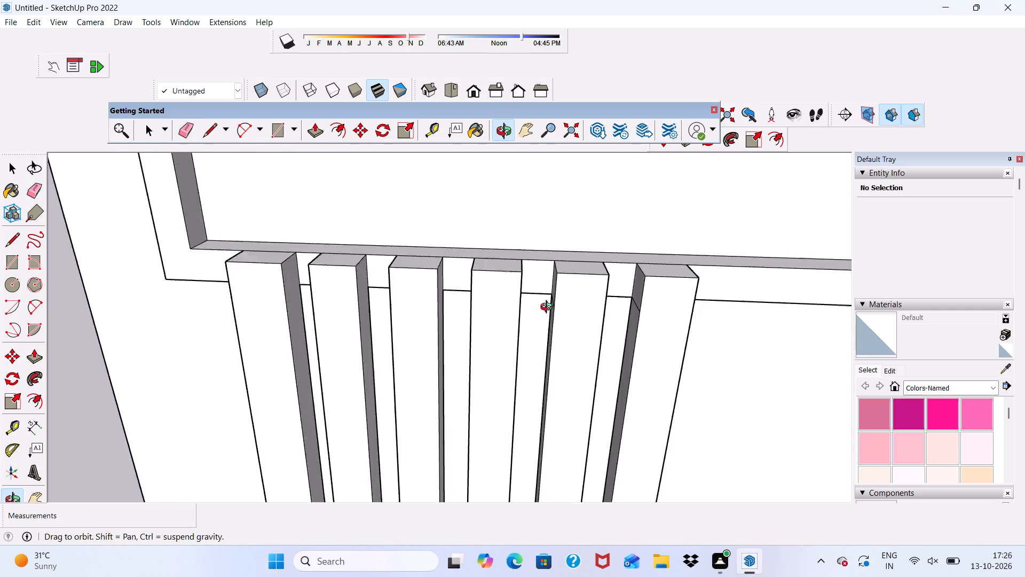
pyautogui.moveTo(549, 308); pyautogui.dragTo(685, 291, button='middle')
pyautogui.scroll(-1, 714, 291)
pyautogui.scroll(7, 578, 289)
pyautogui.moveTo(463, 301); pyautogui.dragTo(467, 317)
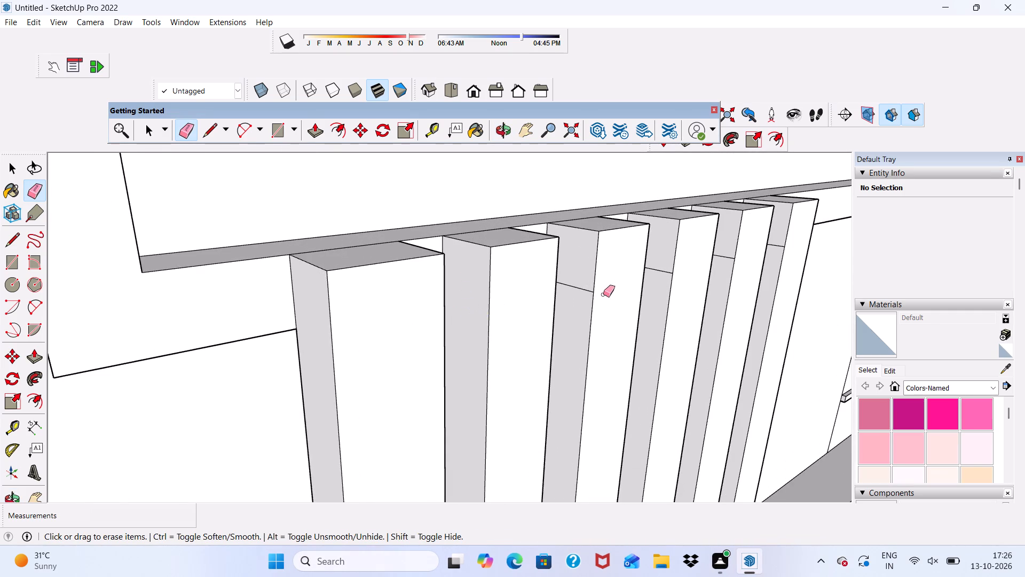
pyautogui.moveTo(571, 280); pyautogui.dragTo(563, 299)
pyautogui.scroll(-6, 149, 270)
pyautogui.scroll(-5, 80, 258)
pyautogui.scroll(3, 370, 285)
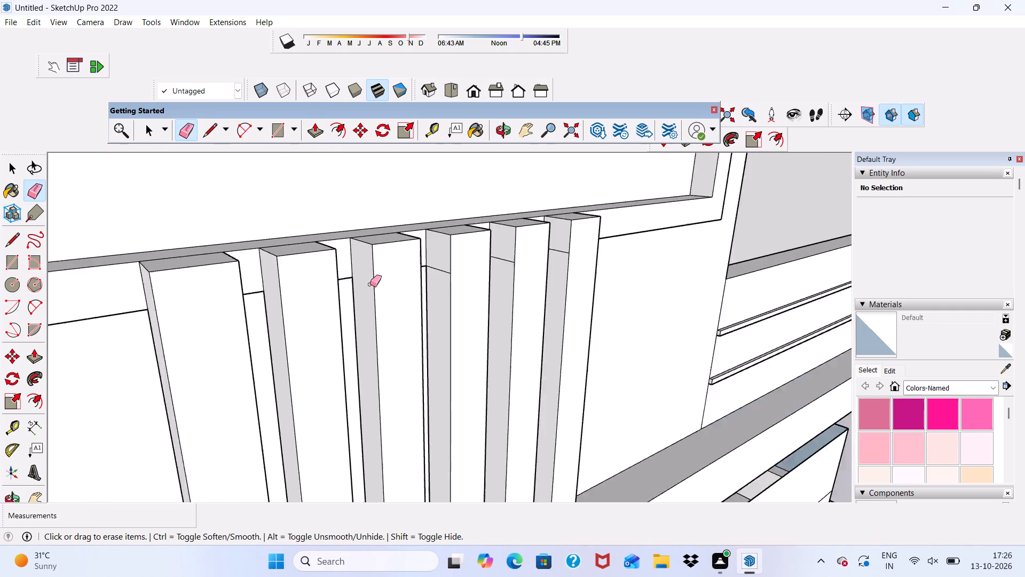
pyautogui.scroll(10, 370, 284)
pyautogui.moveTo(470, 262); pyautogui.dragTo(461, 288)
pyautogui.scroll(-2, 471, 279)
pyautogui.scroll(3, 317, 237)
pyautogui.scroll(-9, 0, 208)
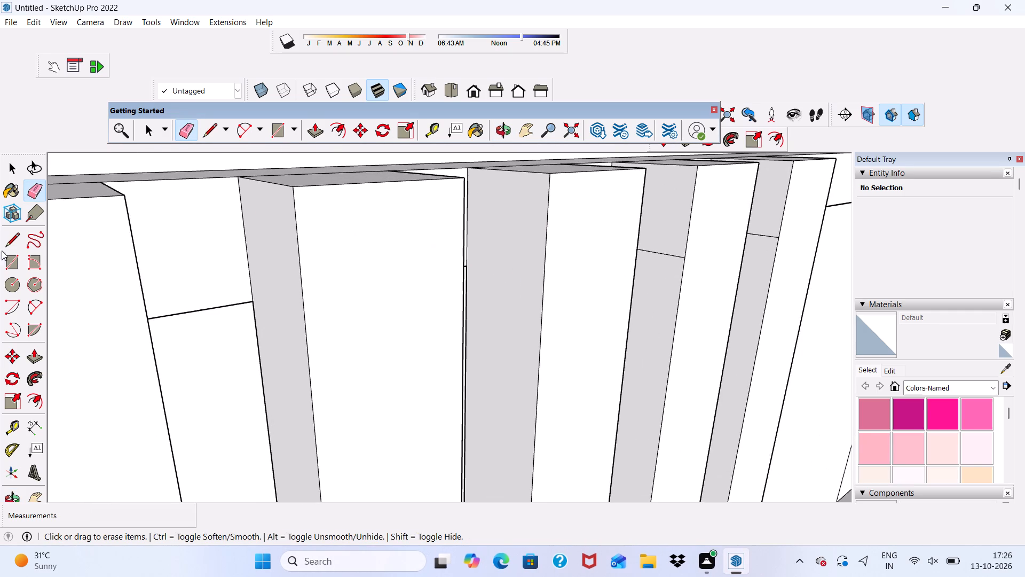
pyautogui.scroll(-3, 2, 251)
pyautogui.scroll(-6, 238, 291)
pyautogui.scroll(7, 588, 278)
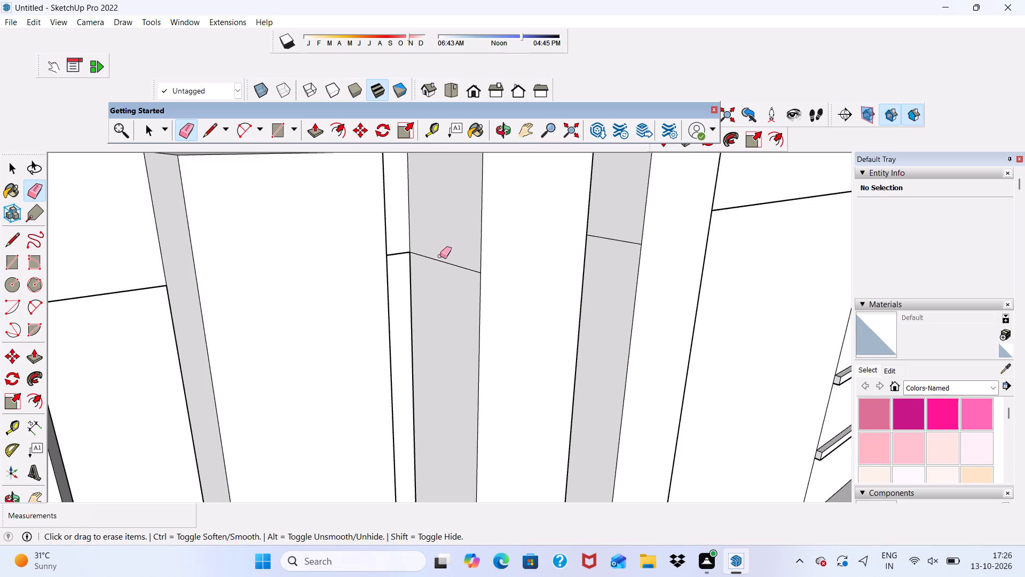
pyautogui.moveTo(440, 256); pyautogui.dragTo(440, 275)
pyautogui.moveTo(630, 234); pyautogui.dragTo(625, 254)
# Examine the six strips and the overall house facade from several angles.
pyautogui.scroll(-16, 571, 262)
pyautogui.press('space')
pyautogui.scroll(-6, 556, 248)
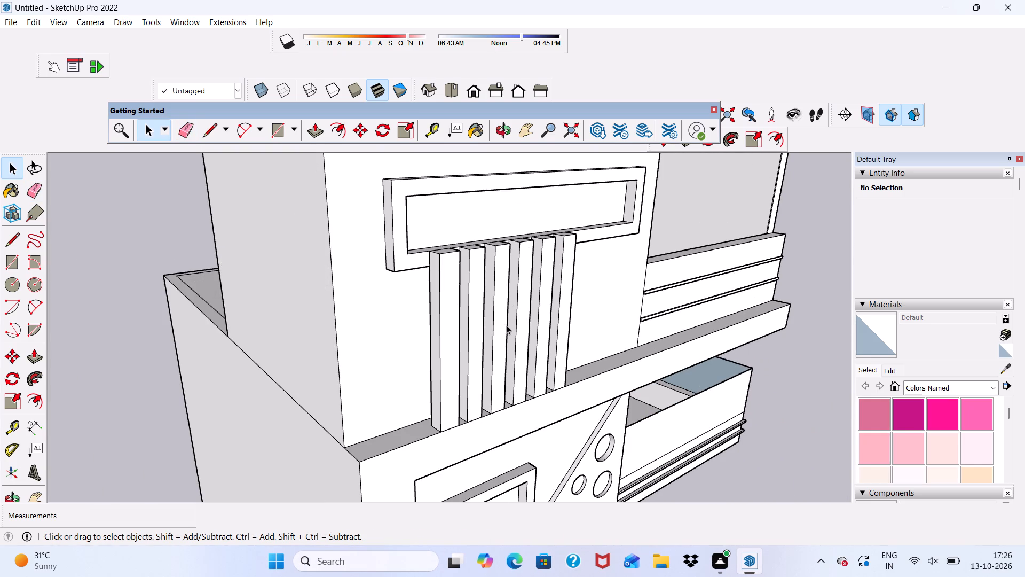
pyautogui.press('space')
pyautogui.scroll(-8, 516, 336)
pyautogui.moveTo(530, 330); pyautogui.dragTo(282, 265, button='middle')
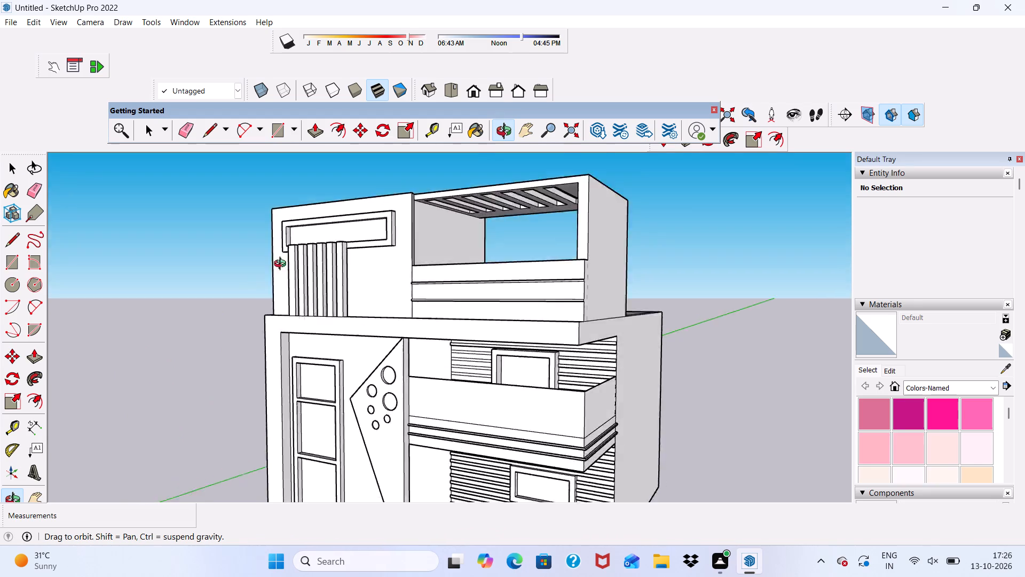
pyautogui.moveTo(282, 265); pyautogui.dragTo(400, 277, button='middle')
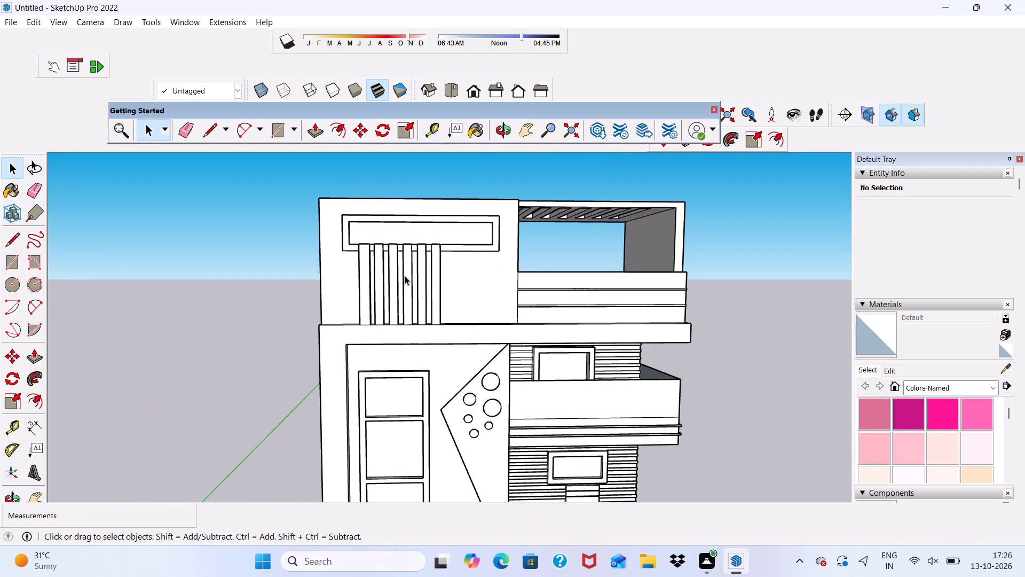
pyautogui.scroll(1, 405, 276)
pyautogui.scroll(-6, 361, 258)
pyautogui.moveTo(342, 260); pyautogui.dragTo(527, 283, button='middle')
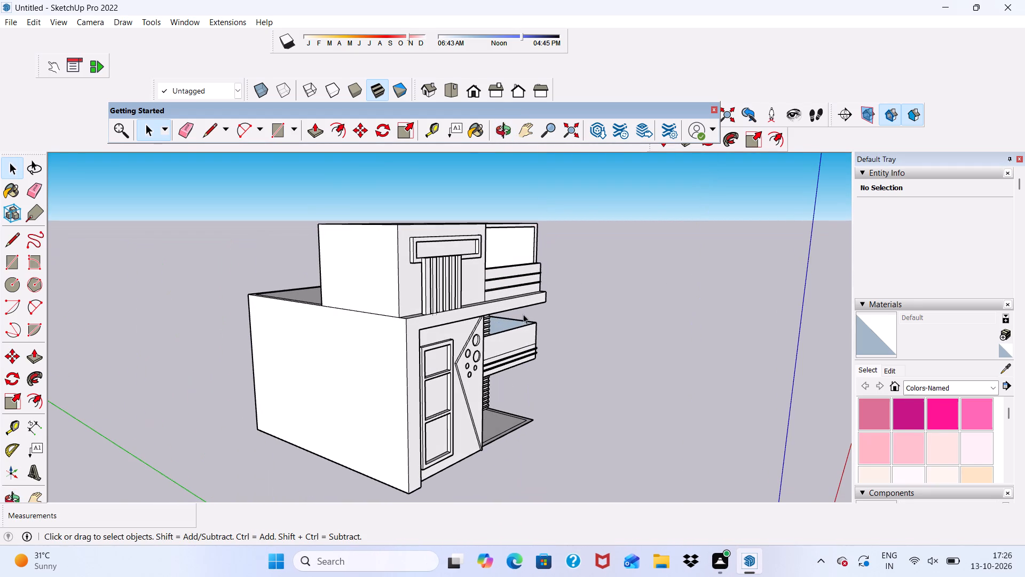
pyautogui.scroll(-6, 519, 291)
pyautogui.moveTo(533, 319); pyautogui.dragTo(370, 320, button='middle')
# Draw a narrow rectangle 20' 6" tall on the facade's outer border beside the tall window, from its bottom edge to its top edge.
pyautogui.scroll(7, 384, 354)
pyautogui.scroll(5, 462, 425)
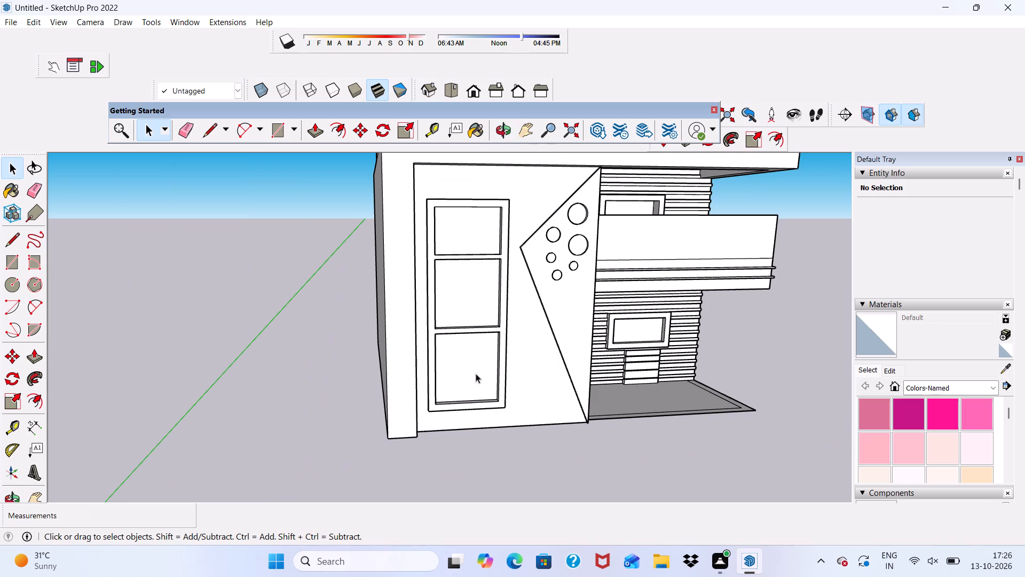
pyautogui.click(285, 131)
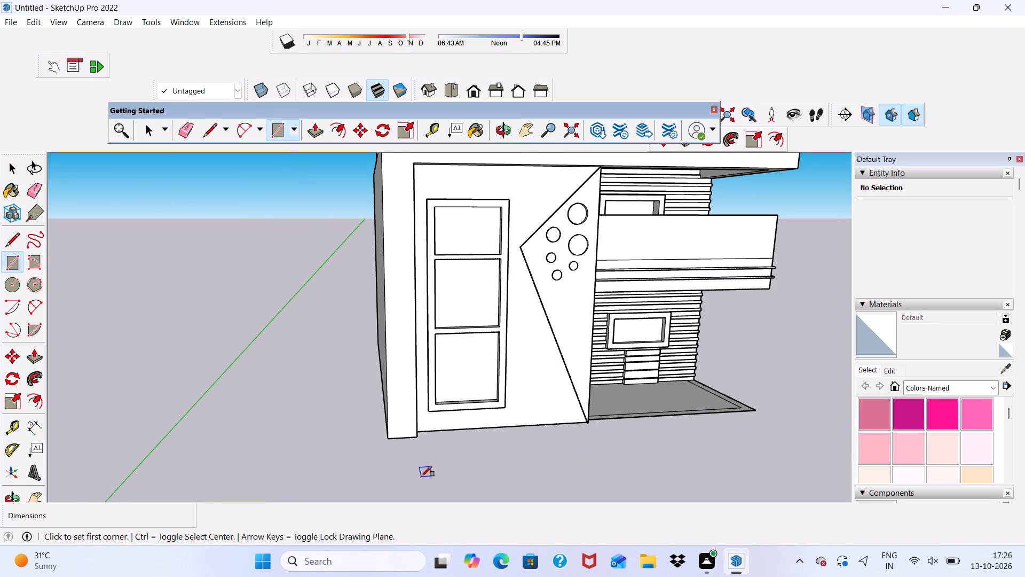
pyautogui.scroll(5, 421, 477)
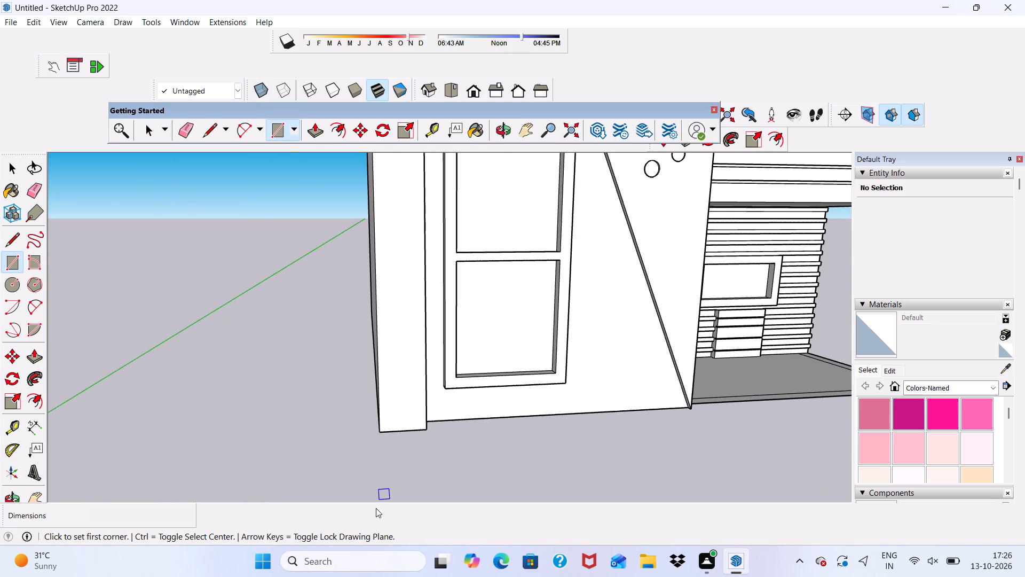
pyautogui.scroll(4, 409, 497)
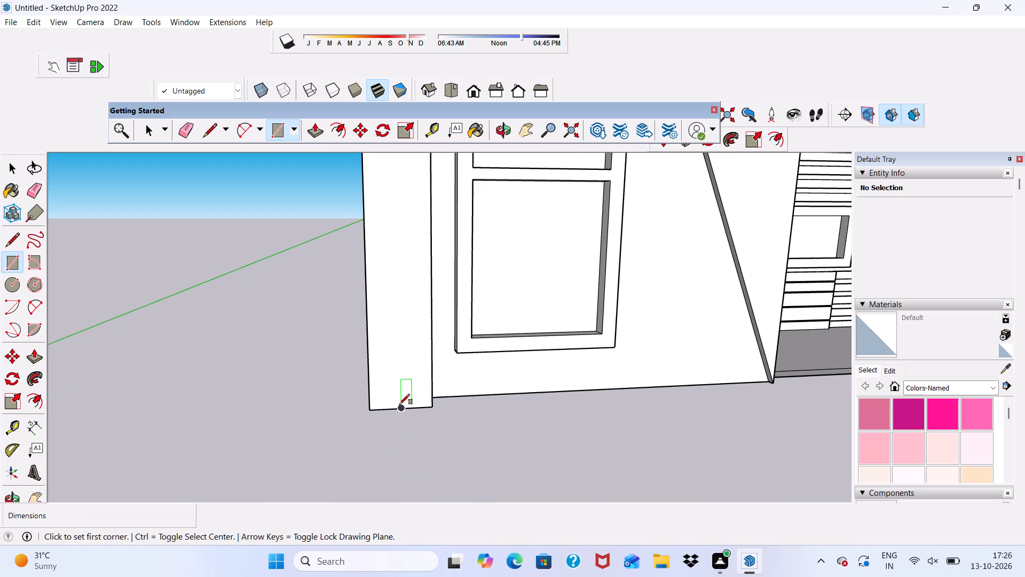
pyautogui.click(398, 410)
pyautogui.scroll(-16, 366, 270)
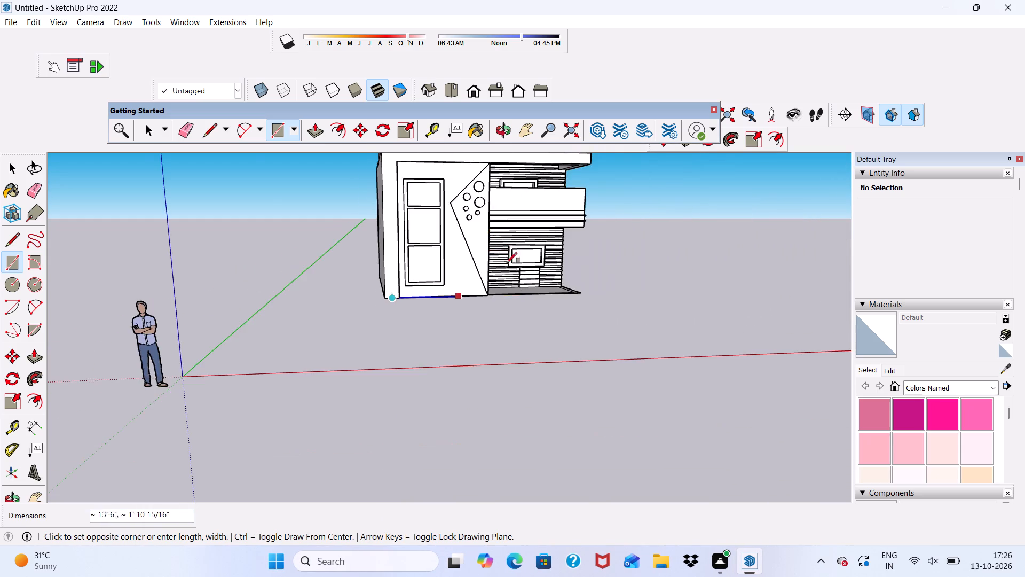
pyautogui.scroll(-5, 371, 287)
pyautogui.scroll(15, 390, 198)
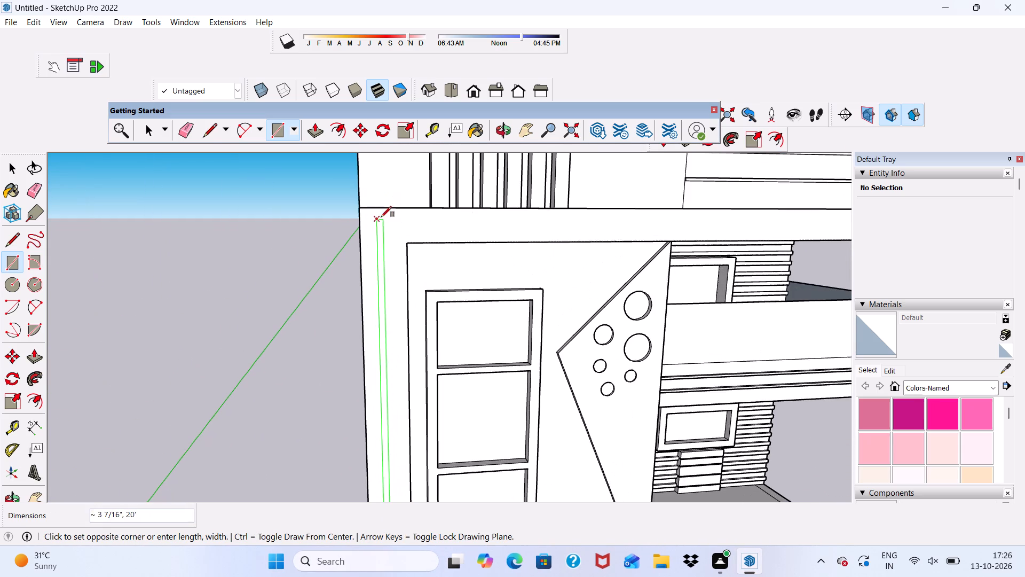
pyautogui.scroll(-1, 388, 212)
pyautogui.scroll(5, 388, 212)
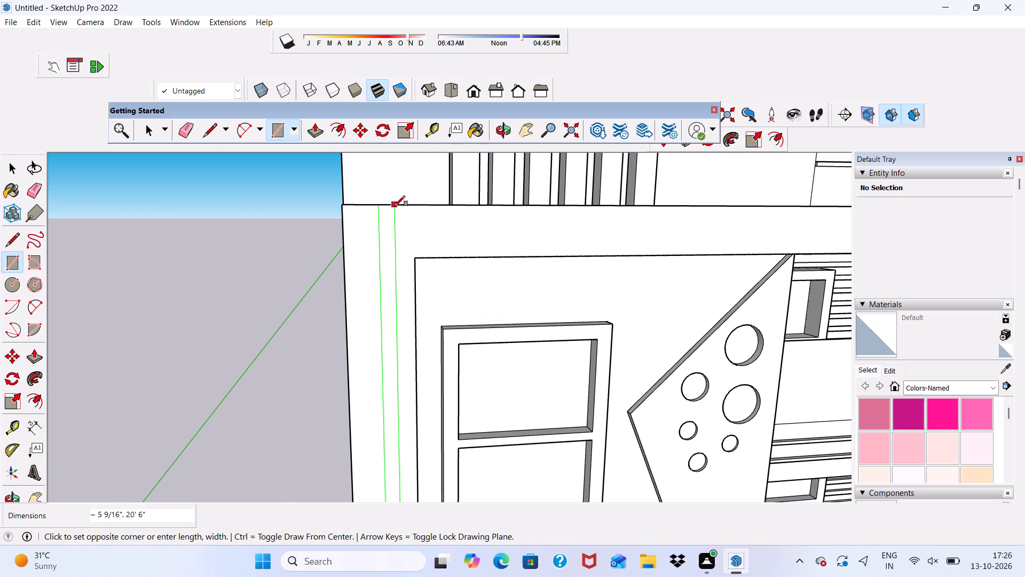
pyautogui.scroll(5, 391, 206)
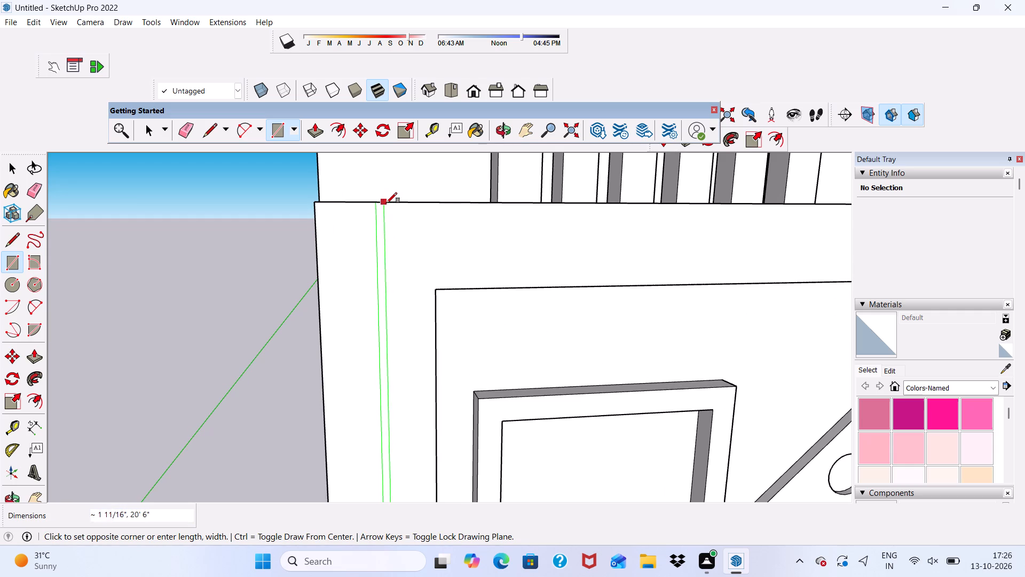
pyautogui.scroll(1, 387, 203)
pyautogui.click(387, 203)
pyautogui.scroll(2, 383, 222)
pyautogui.scroll(-5, 379, 222)
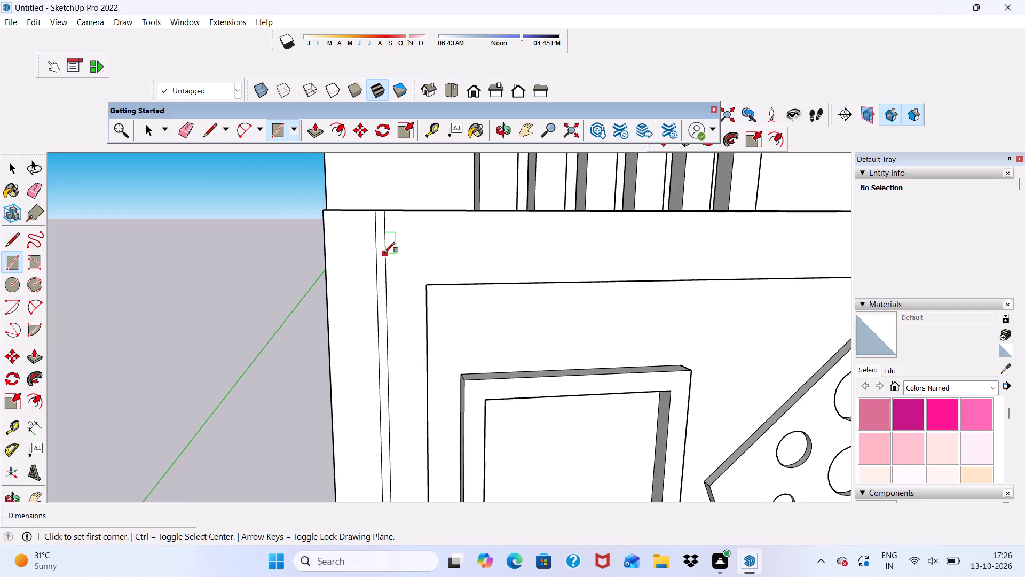
# Draw a narrow horizontal rectangle about 29' long and 2 5/8" high from the vertical band to the roof slab's far end.
pyautogui.click(374, 238)
pyautogui.scroll(-5, 531, 242)
pyautogui.scroll(-4, 383, 269)
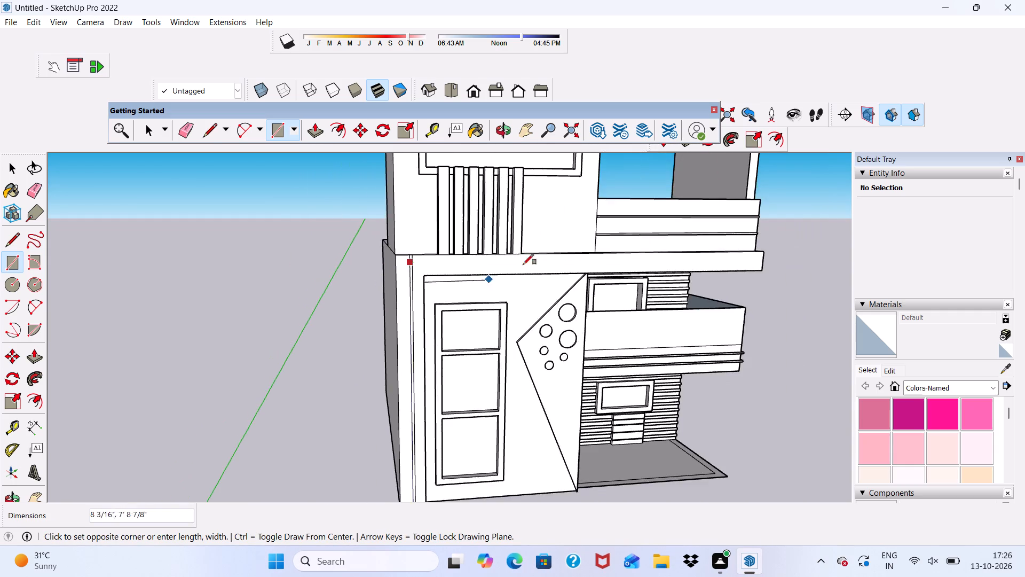
pyautogui.scroll(-4, 374, 278)
pyautogui.scroll(10, 626, 270)
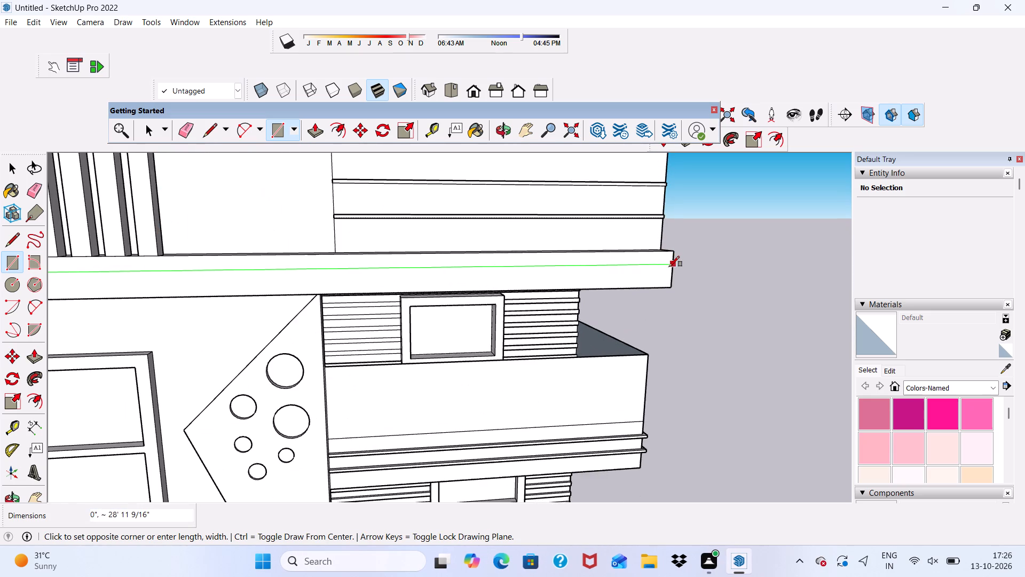
pyautogui.scroll(10, 677, 272)
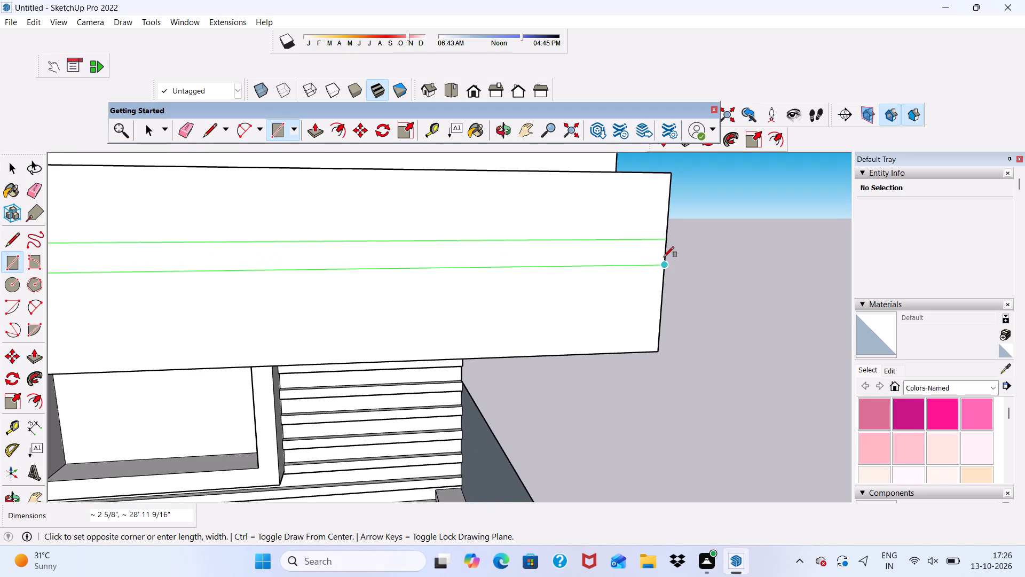
pyautogui.click(664, 253)
pyautogui.scroll(-11, 302, 350)
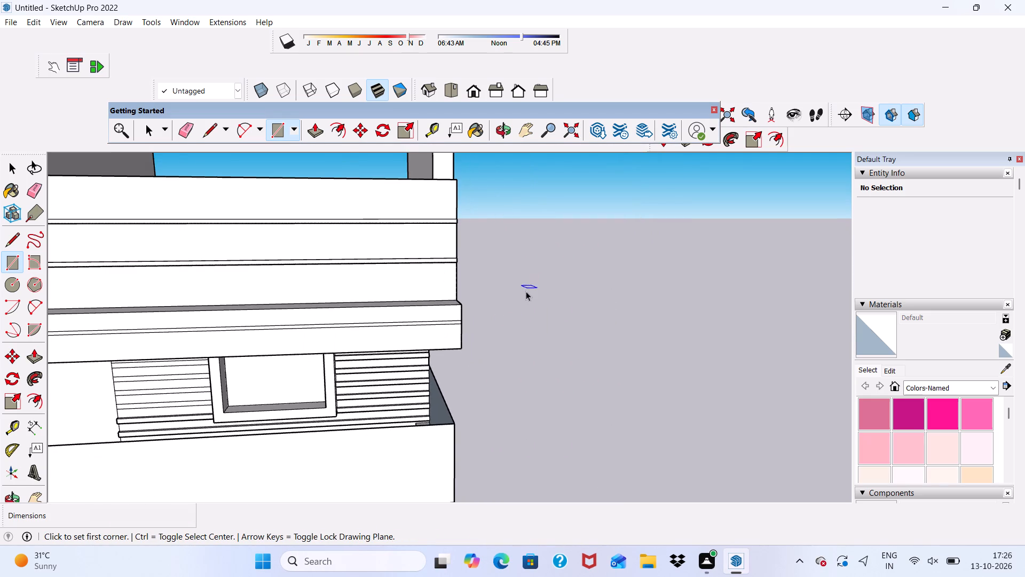
pyautogui.press('space')
# Erase the overlapping edge segments at the upper corner, joining the vertical and horizontal bands into one L-shaped face.
pyautogui.scroll(-13, 105, 417)
pyautogui.scroll(12, 64, 347)
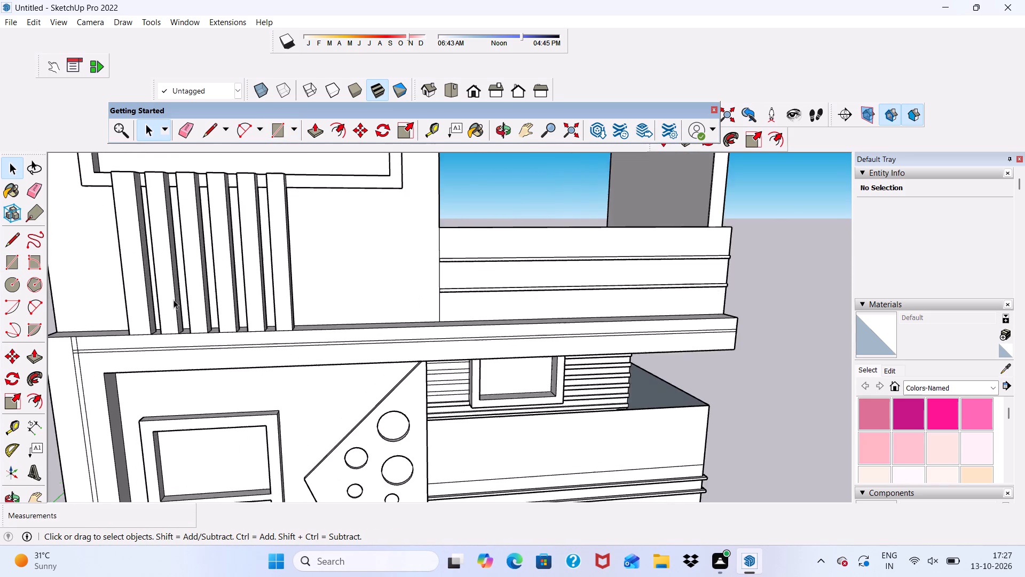
pyautogui.scroll(4, 94, 357)
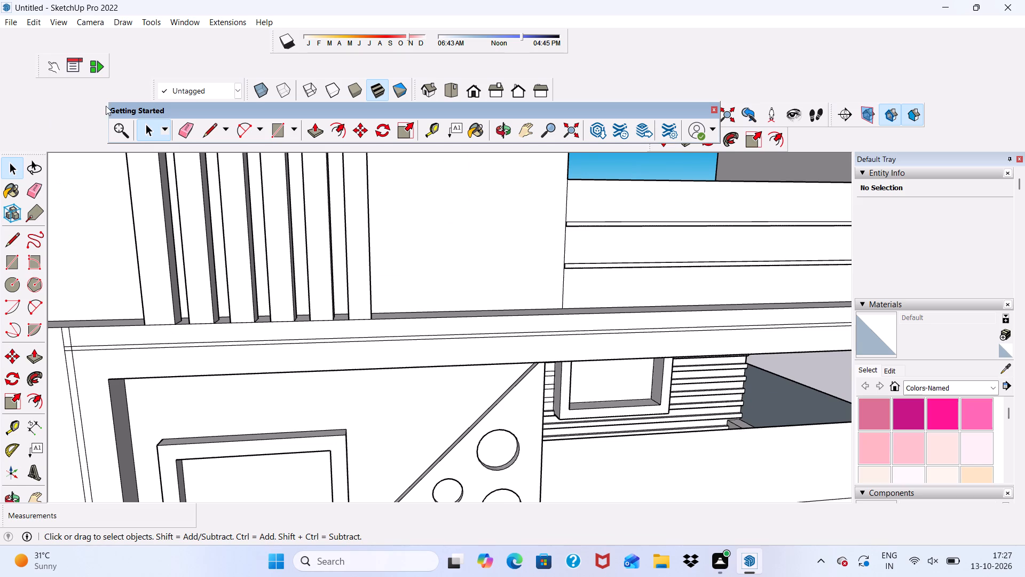
pyautogui.click(186, 127)
pyautogui.scroll(-5, 140, 316)
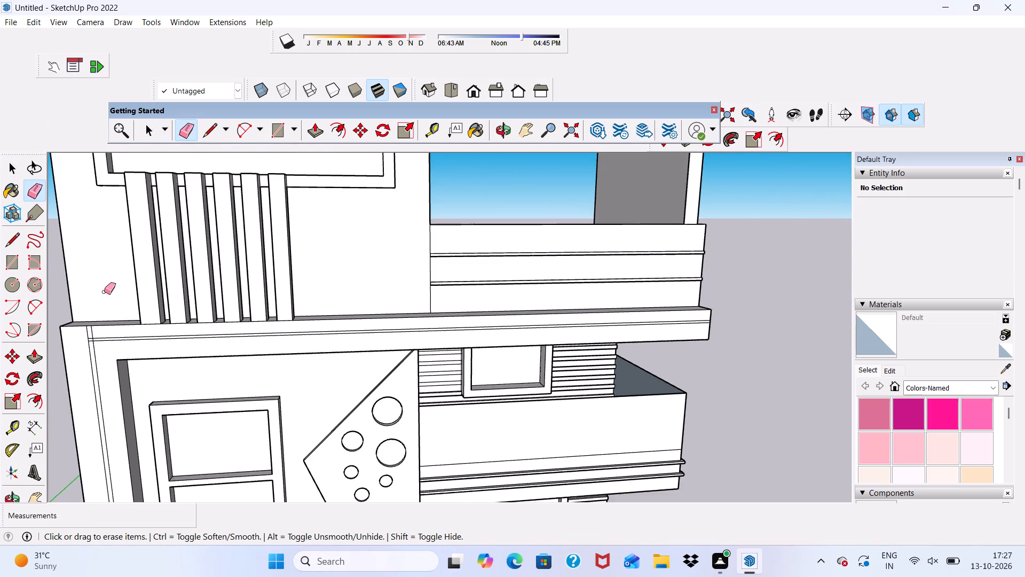
pyautogui.scroll(6, 85, 355)
pyautogui.scroll(6, 127, 326)
pyautogui.moveTo(69, 321); pyautogui.dragTo(74, 321)
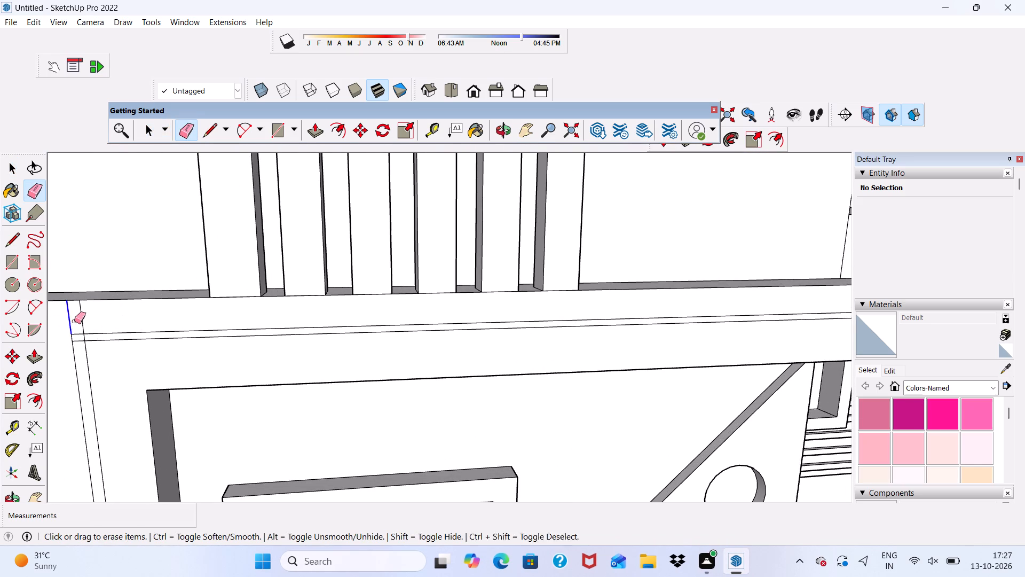
pyautogui.moveTo(74, 321); pyautogui.dragTo(75, 321)
pyautogui.click(82, 321)
pyautogui.scroll(20, 26, 375)
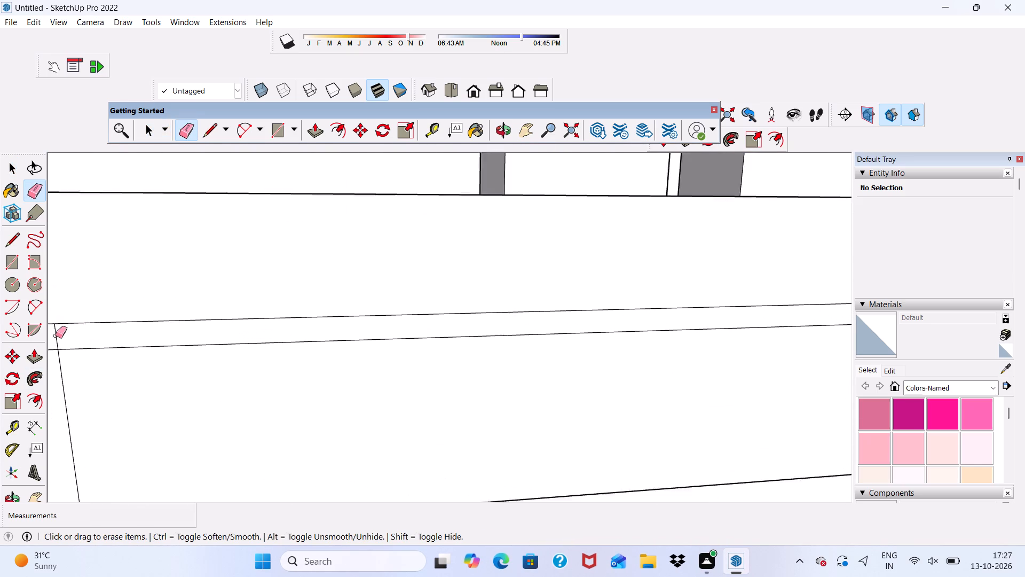
pyautogui.scroll(3, 56, 336)
pyautogui.click(56, 336)
pyautogui.scroll(-13, 110, 337)
pyautogui.scroll(6, 469, 327)
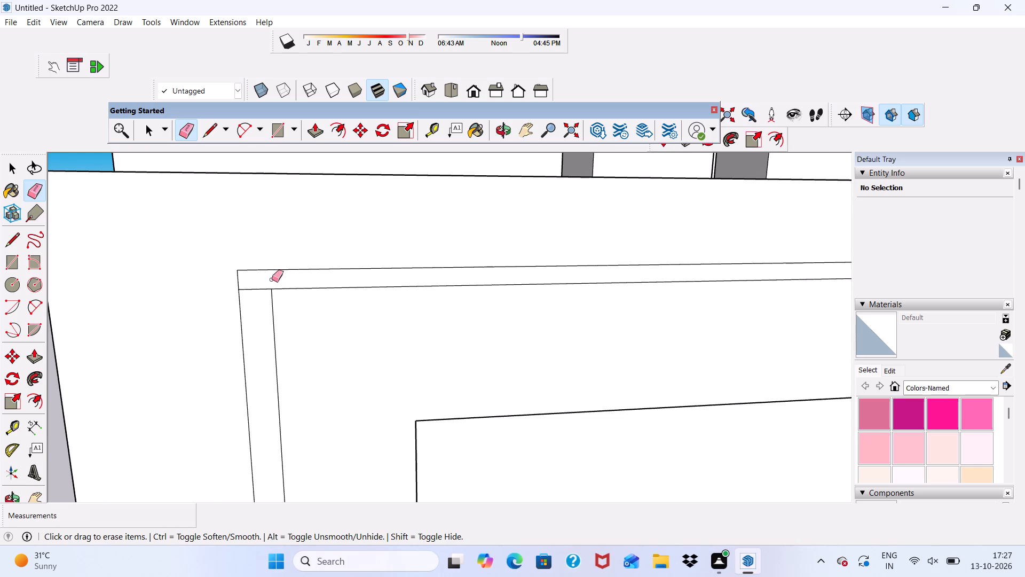
pyautogui.click(256, 291)
pyautogui.click(256, 288)
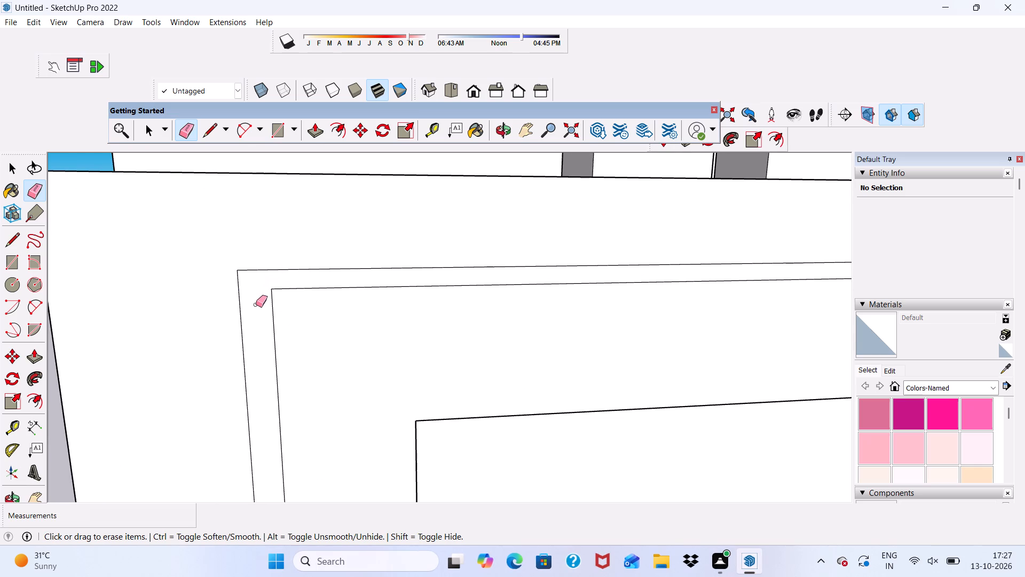
pyautogui.press('space')
# Push/Pull the L-shaped band outward 2" from the facade's border.
pyautogui.scroll(-4, 253, 332)
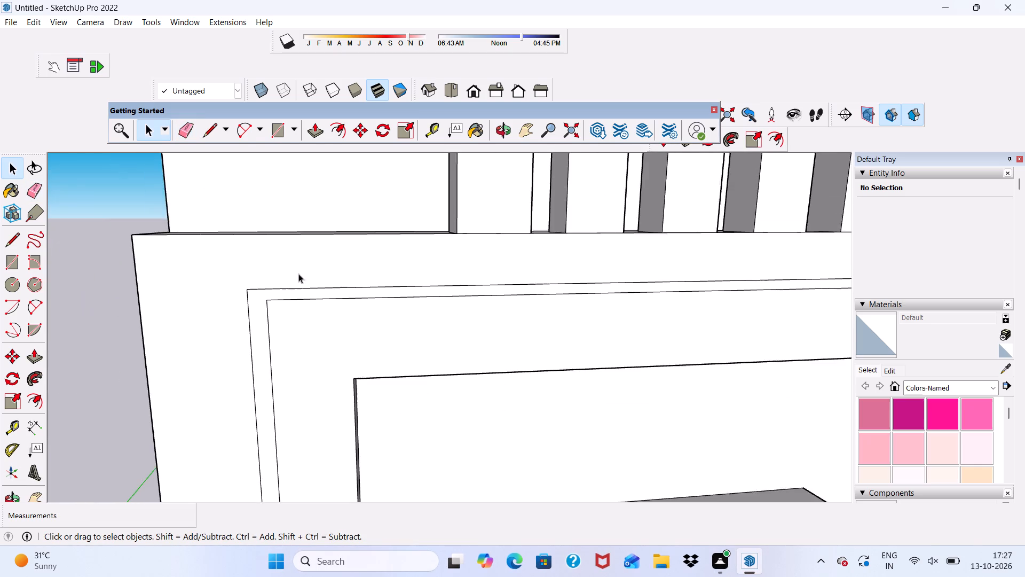
pyautogui.scroll(-9, 298, 274)
pyautogui.scroll(-1, 447, 236)
pyautogui.moveTo(451, 245); pyautogui.dragTo(369, 283, button='middle')
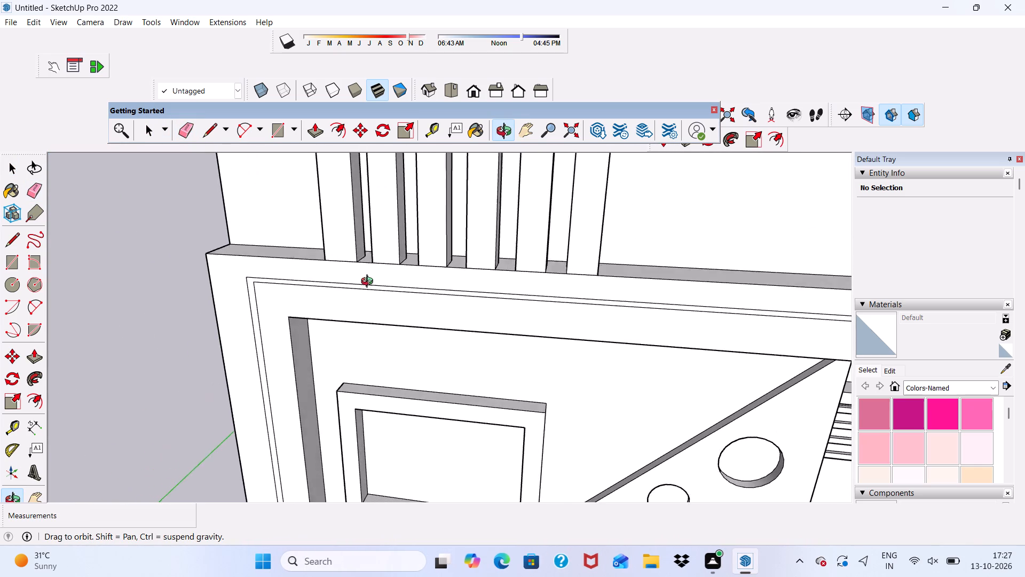
pyautogui.moveTo(369, 283); pyautogui.dragTo(359, 251, button='middle')
pyautogui.scroll(7, 289, 288)
pyautogui.click(218, 272)
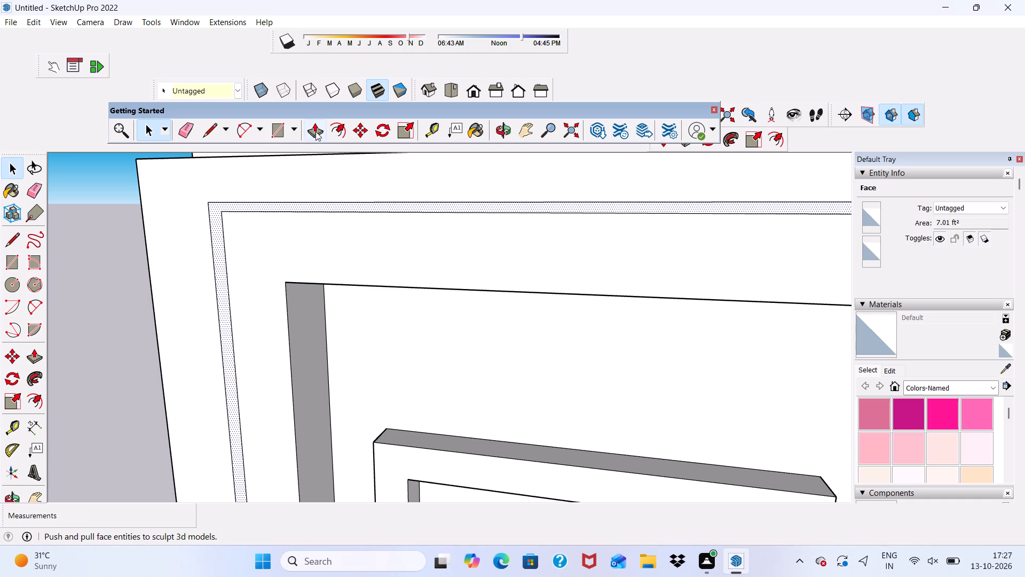
pyautogui.click(316, 131)
pyautogui.scroll(4, 234, 288)
pyautogui.click(215, 285)
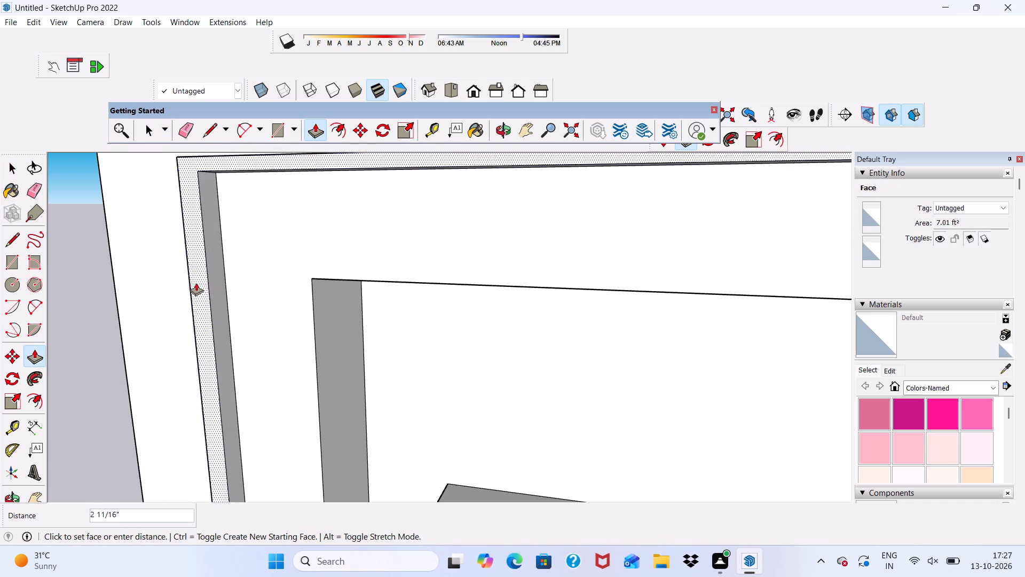
pyautogui.press('2')
pyautogui.hotkey('shift', '"')
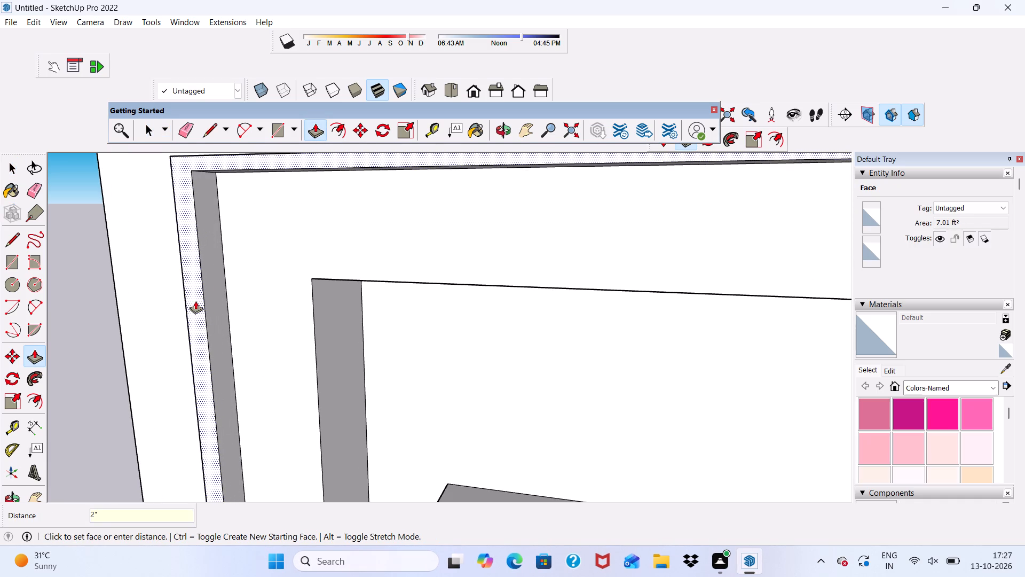
pyautogui.press('Return')
# Examine the L-shaped band and the surrounding facade from the side and front.
pyautogui.scroll(-7, 195, 317)
pyautogui.scroll(-3, 257, 287)
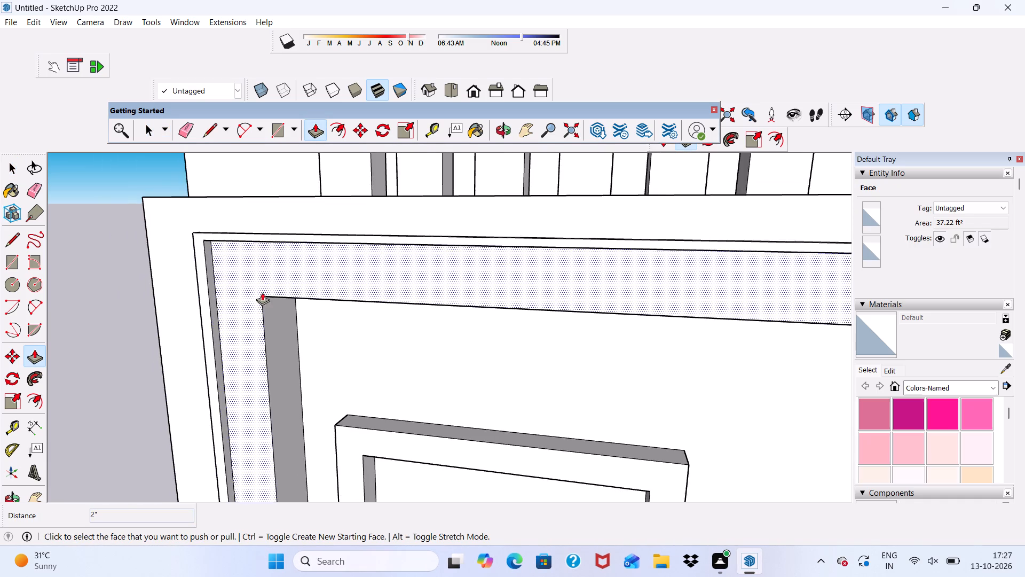
pyautogui.scroll(-4, 262, 292)
pyautogui.moveTo(319, 271); pyautogui.dragTo(589, 251, button='middle')
pyautogui.scroll(-3, 594, 265)
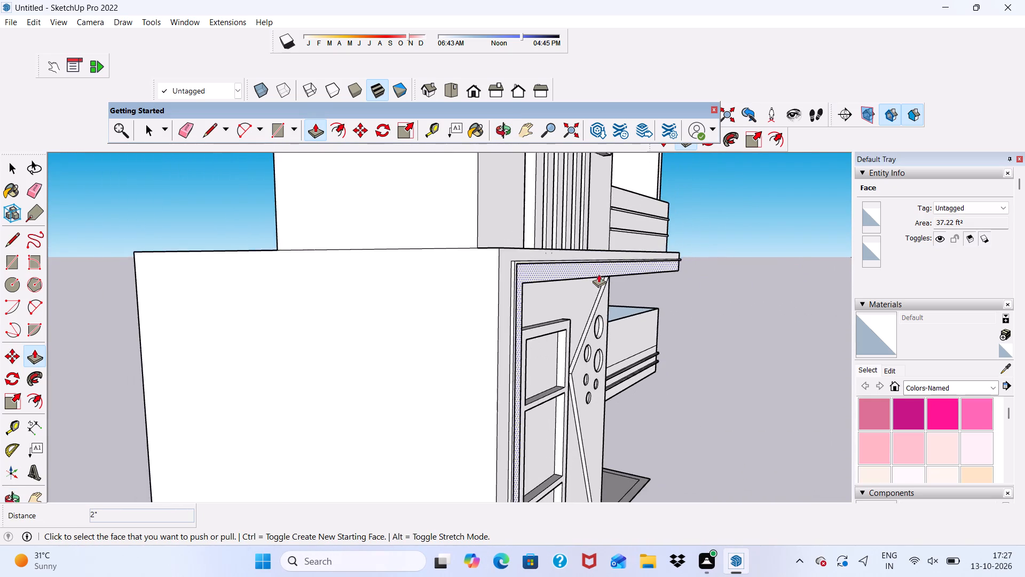
pyautogui.scroll(-3, 598, 274)
pyautogui.moveTo(602, 275); pyautogui.dragTo(306, 280, button='middle')
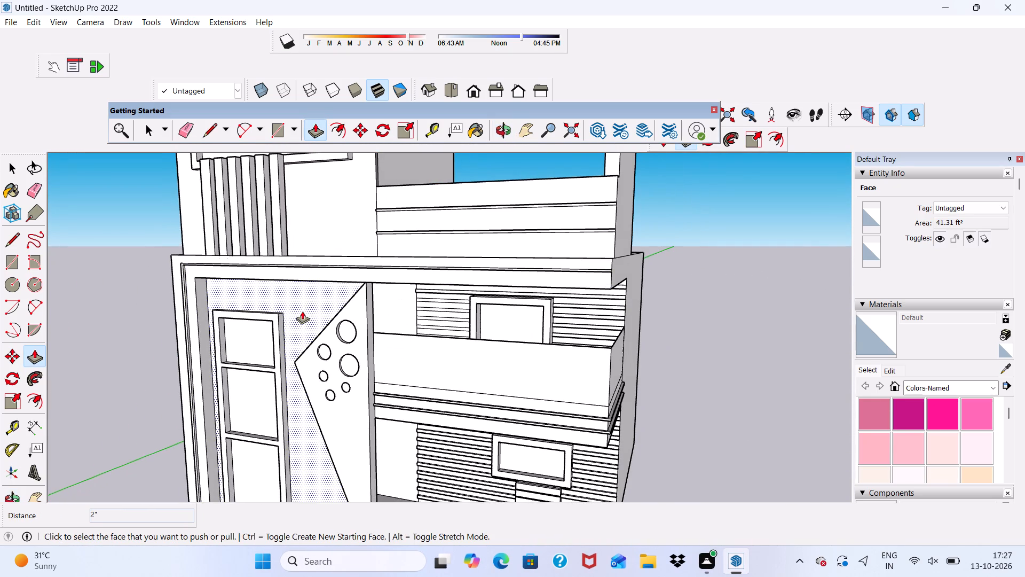
pyautogui.press('space')
pyautogui.scroll(-6, 209, 367)
pyautogui.scroll(-1, 317, 254)
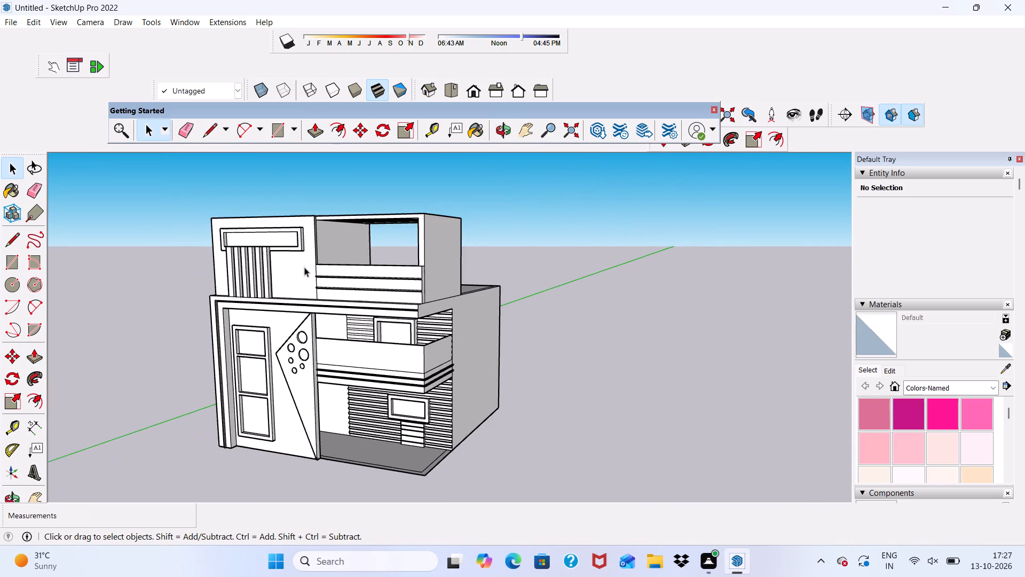
pyautogui.moveTo(301, 271); pyautogui.dragTo(362, 247, button='middle')
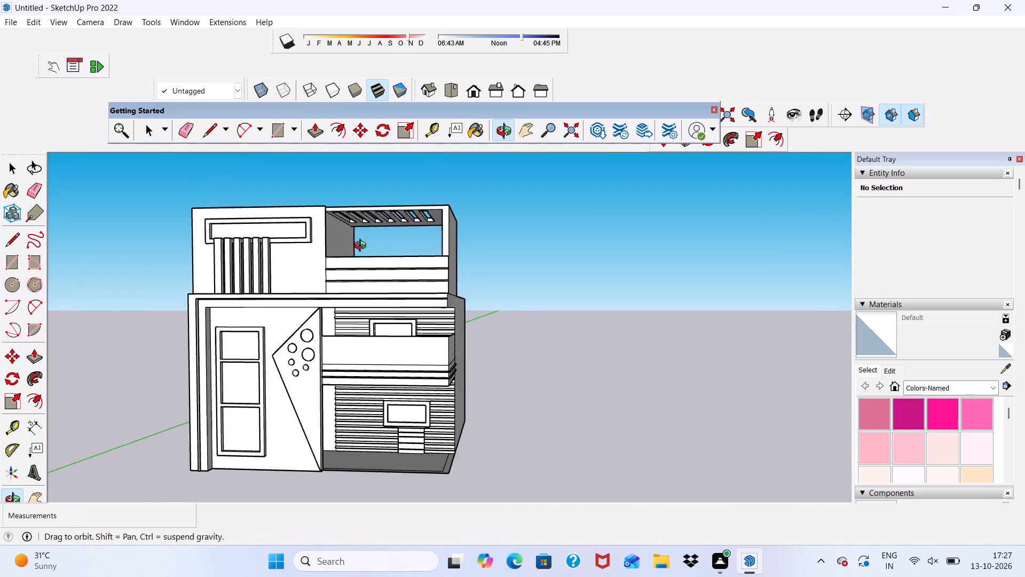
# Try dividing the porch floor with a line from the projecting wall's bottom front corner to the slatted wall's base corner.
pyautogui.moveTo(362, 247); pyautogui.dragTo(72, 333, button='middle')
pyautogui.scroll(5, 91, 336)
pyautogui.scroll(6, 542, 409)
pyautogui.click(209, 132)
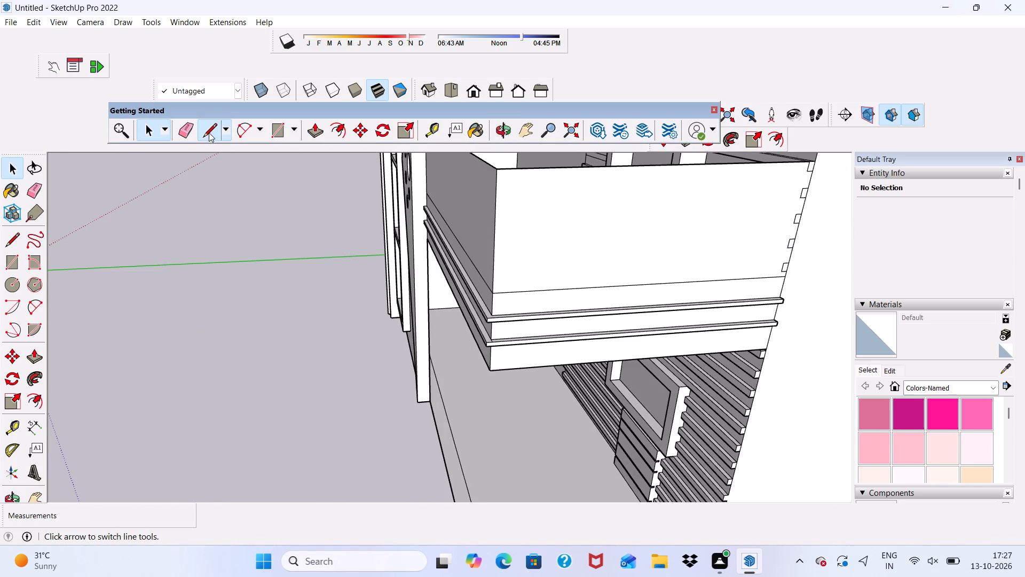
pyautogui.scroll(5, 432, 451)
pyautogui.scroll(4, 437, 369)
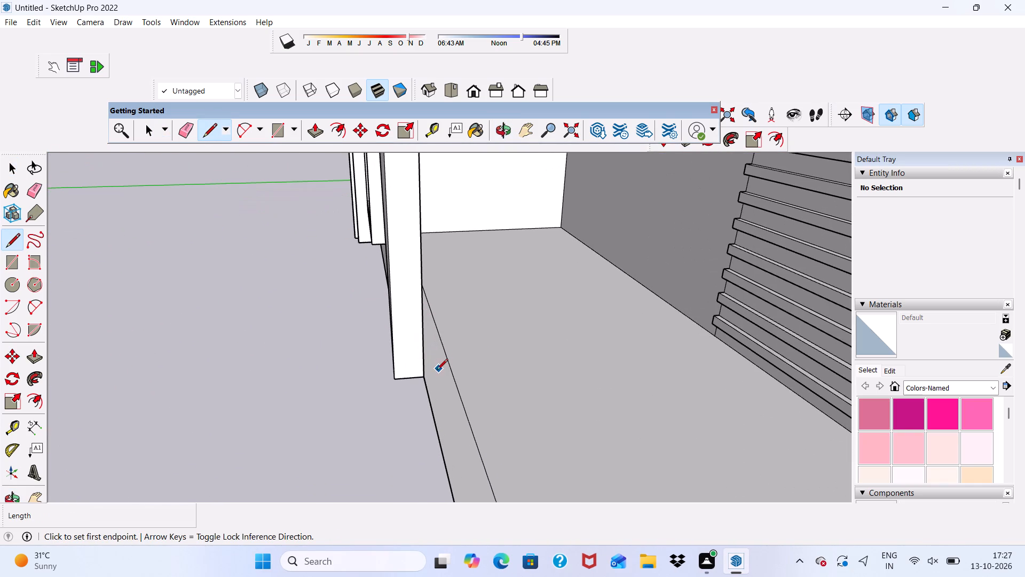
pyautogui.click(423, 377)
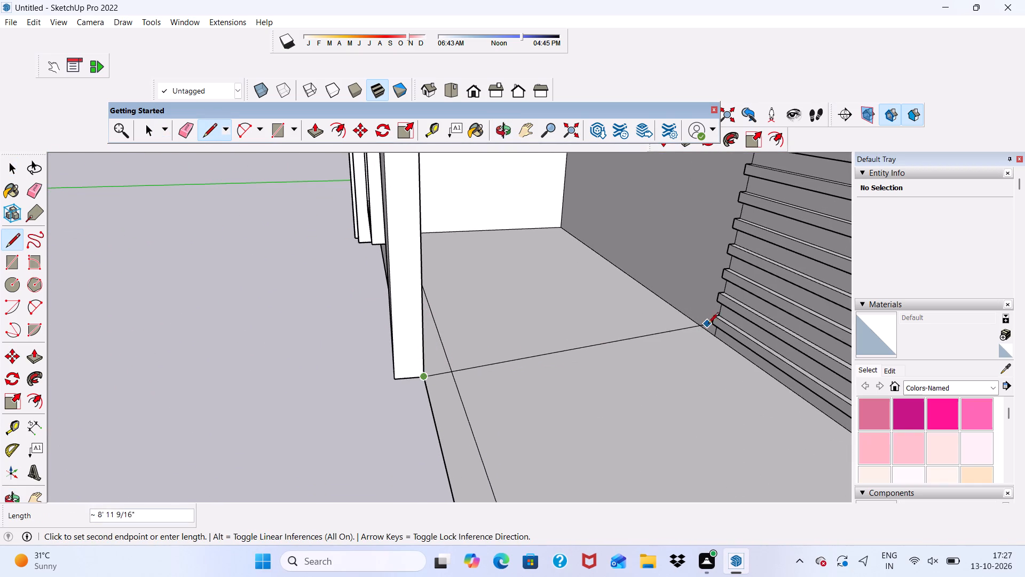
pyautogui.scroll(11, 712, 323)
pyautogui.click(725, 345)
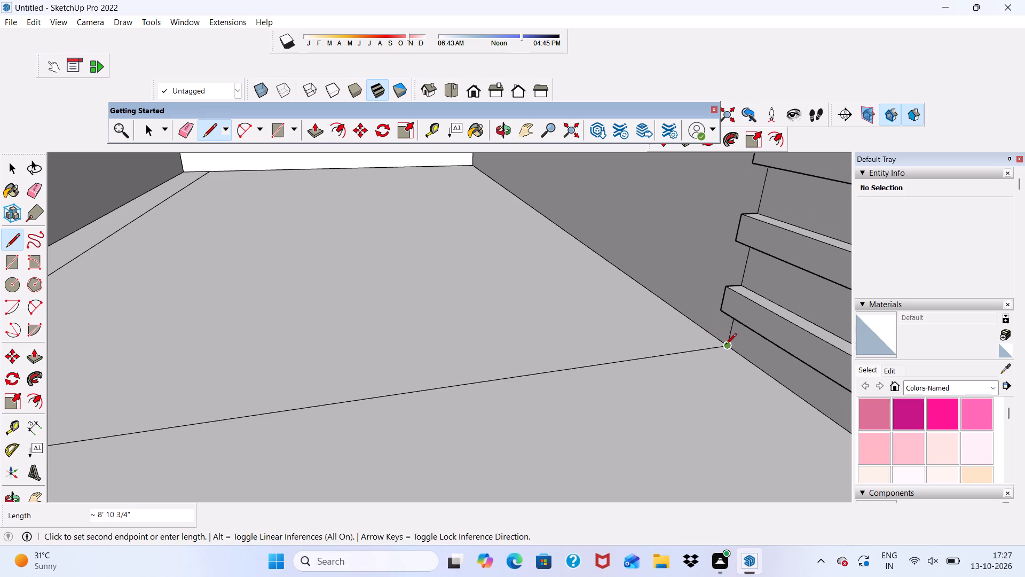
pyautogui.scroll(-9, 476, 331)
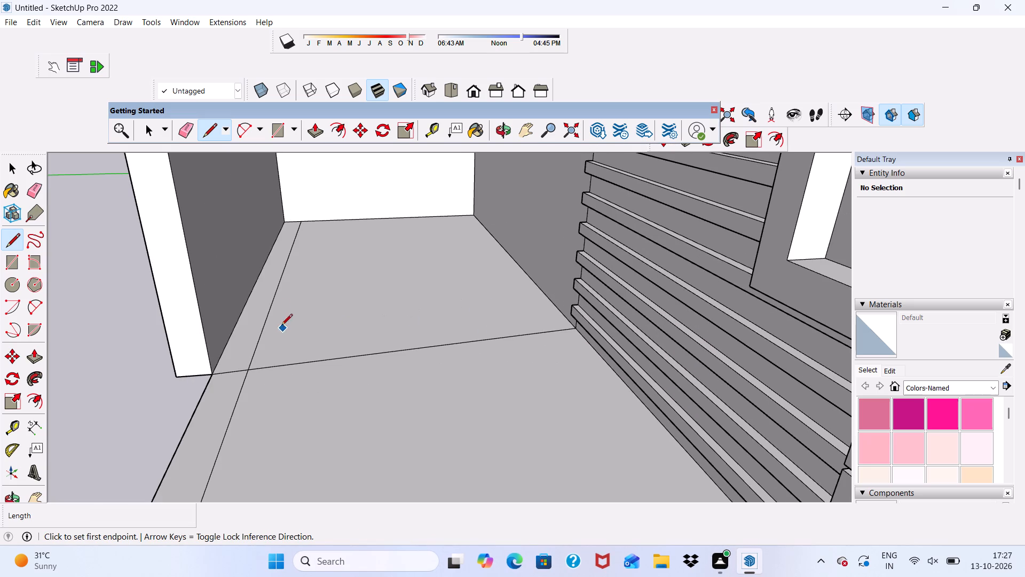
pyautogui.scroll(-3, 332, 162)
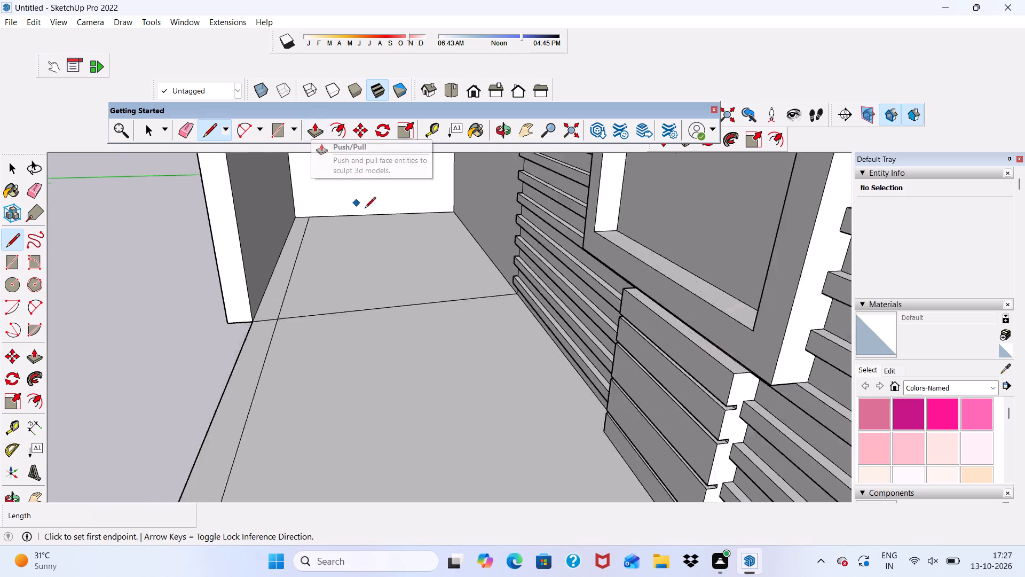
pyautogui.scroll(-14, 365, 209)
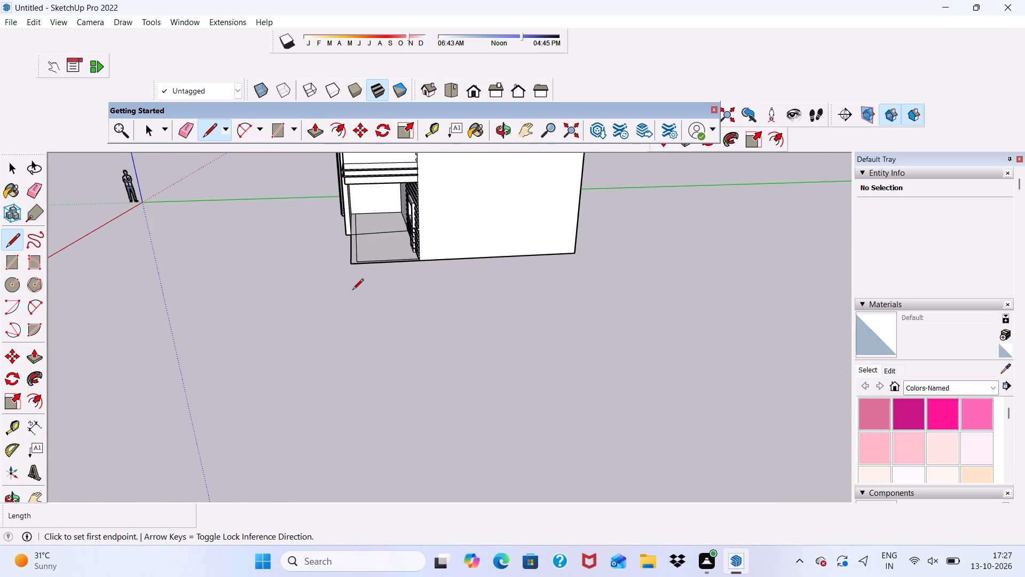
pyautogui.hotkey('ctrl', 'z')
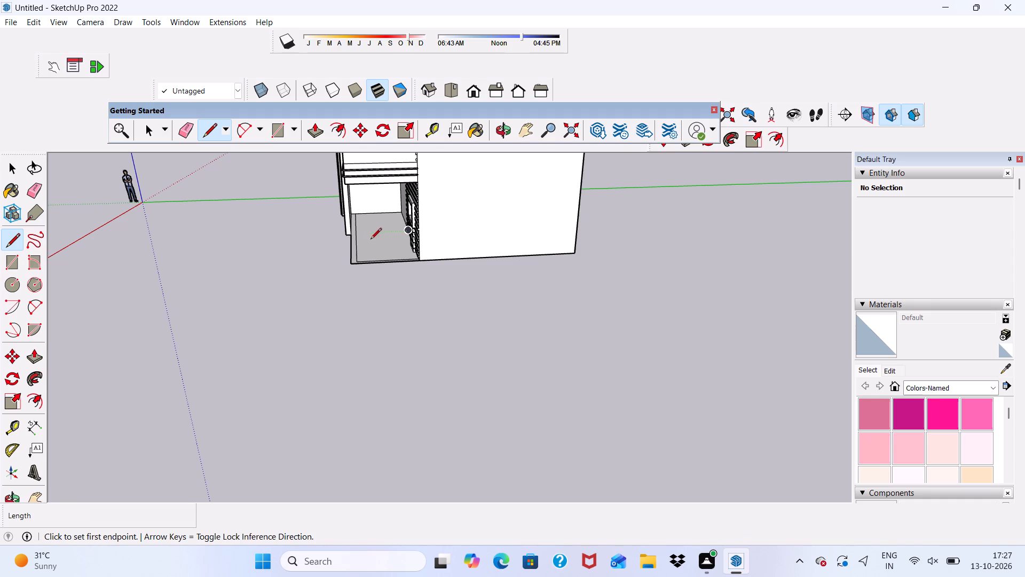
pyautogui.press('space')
# Examine the whole house from several angles and in the standard front view.
pyautogui.moveTo(332, 245); pyautogui.dragTo(657, 244, button='middle')
pyautogui.scroll(-2, 657, 245)
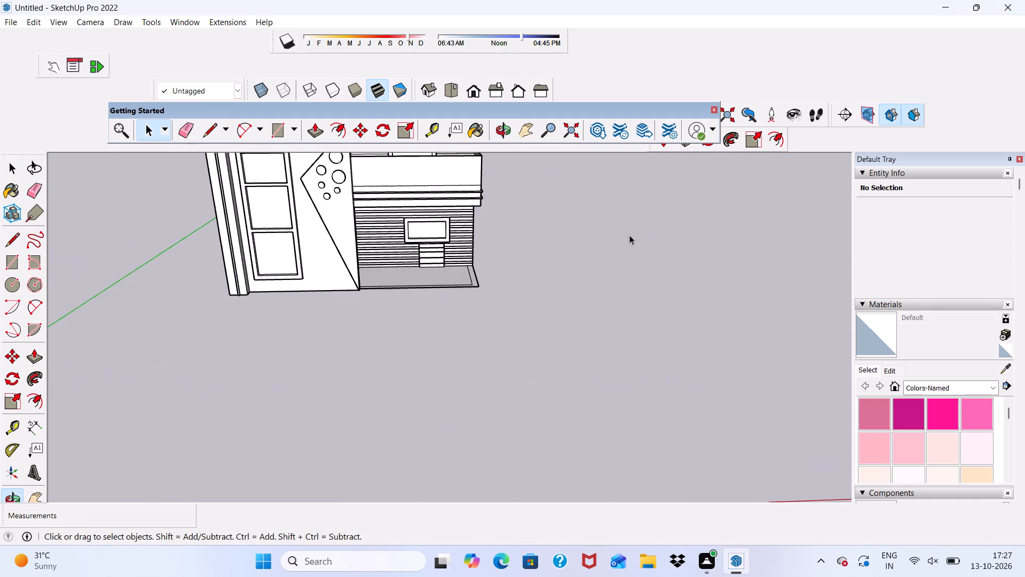
pyautogui.scroll(2, 276, 242)
pyautogui.scroll(-8, 282, 258)
pyautogui.scroll(-4, 337, 256)
pyautogui.scroll(1, 344, 268)
pyautogui.scroll(6, 308, 178)
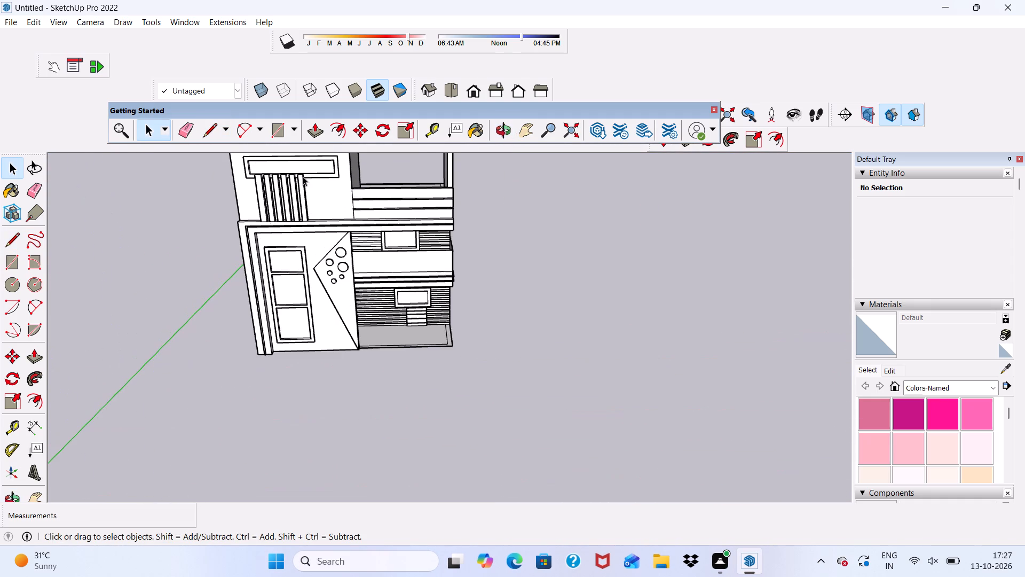
pyautogui.moveTo(313, 202); pyautogui.dragTo(518, 237, button='middle')
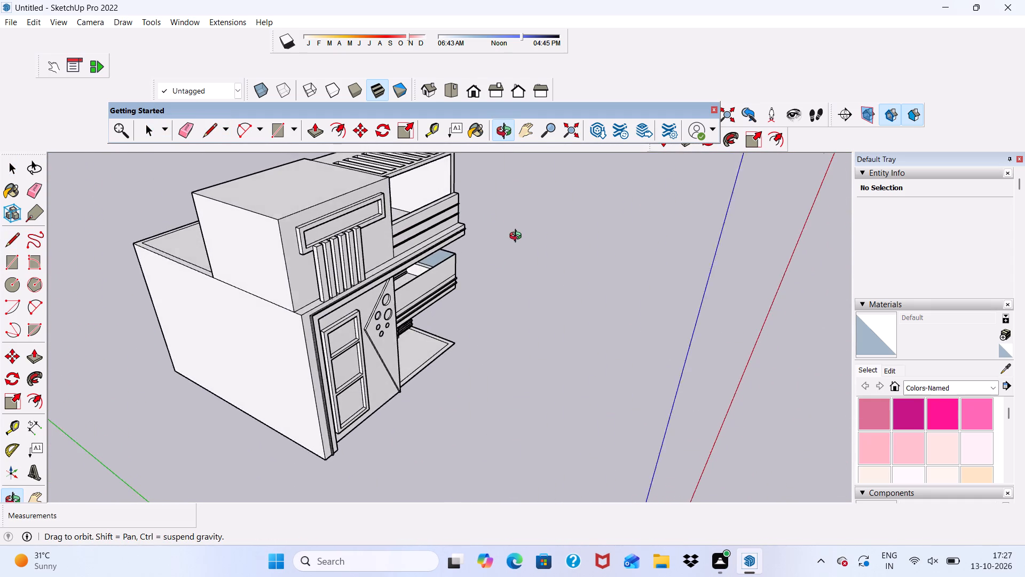
pyautogui.moveTo(518, 237); pyautogui.dragTo(225, 163, button='middle')
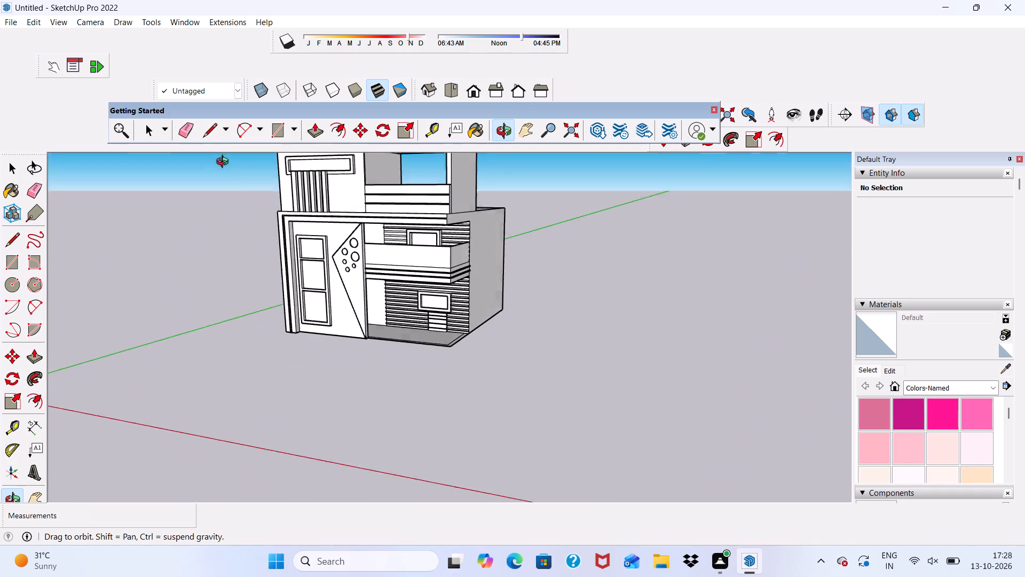
pyautogui.moveTo(225, 163); pyautogui.dragTo(229, 161, button='middle')
pyautogui.scroll(6, 229, 161)
pyautogui.click(474, 90)
pyautogui.scroll(-6, 467, 211)
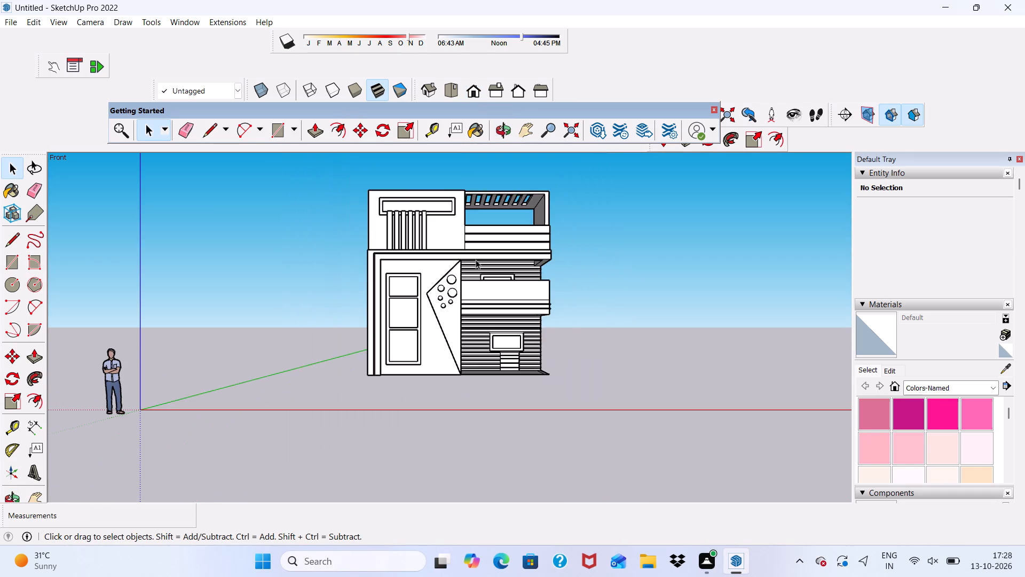
pyautogui.scroll(5, 474, 180)
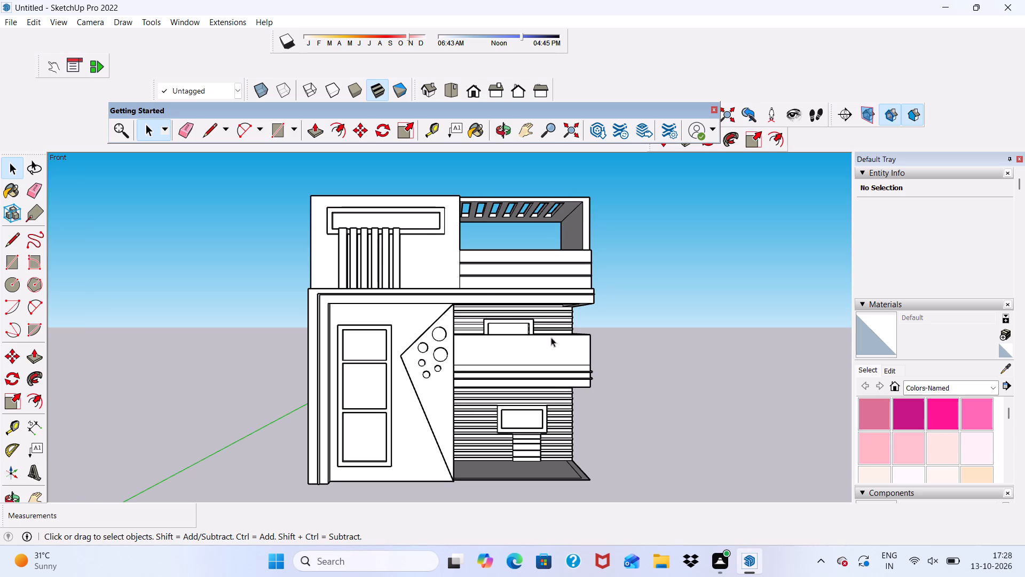
# Erase the horizontal line separating the upper-storey block from the lower wall on the house's plain side face.
pyautogui.scroll(6, 447, 371)
pyautogui.scroll(-5, 187, 225)
pyautogui.scroll(-5, 255, 258)
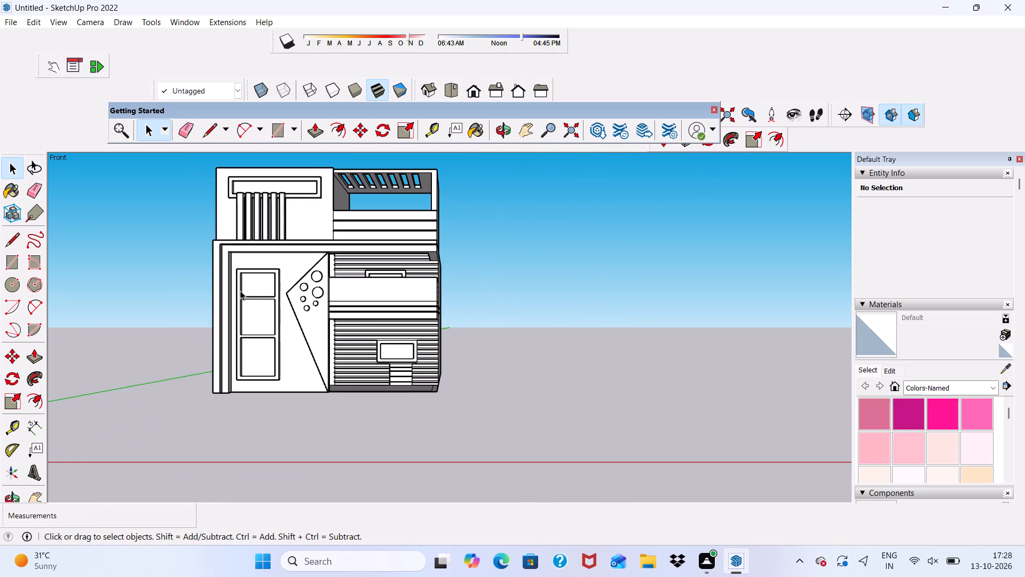
pyautogui.scroll(-2, 240, 291)
pyautogui.moveTo(235, 296); pyautogui.dragTo(492, 339, button='middle')
pyautogui.scroll(3, 283, 191)
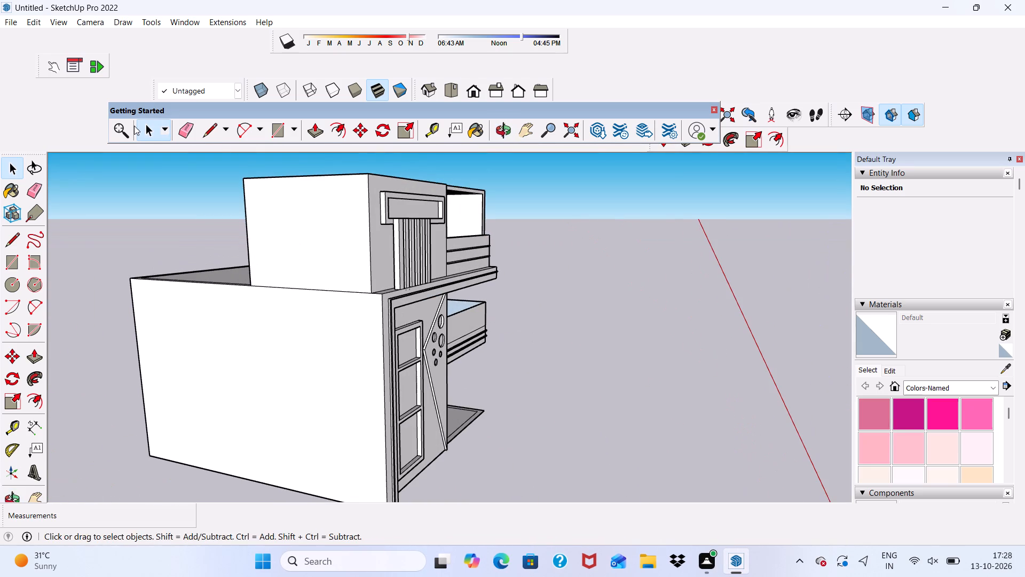
pyautogui.scroll(2, 134, 126)
pyautogui.click(190, 124)
pyautogui.moveTo(313, 284); pyautogui.dragTo(313, 309)
pyautogui.scroll(-4, 303, 300)
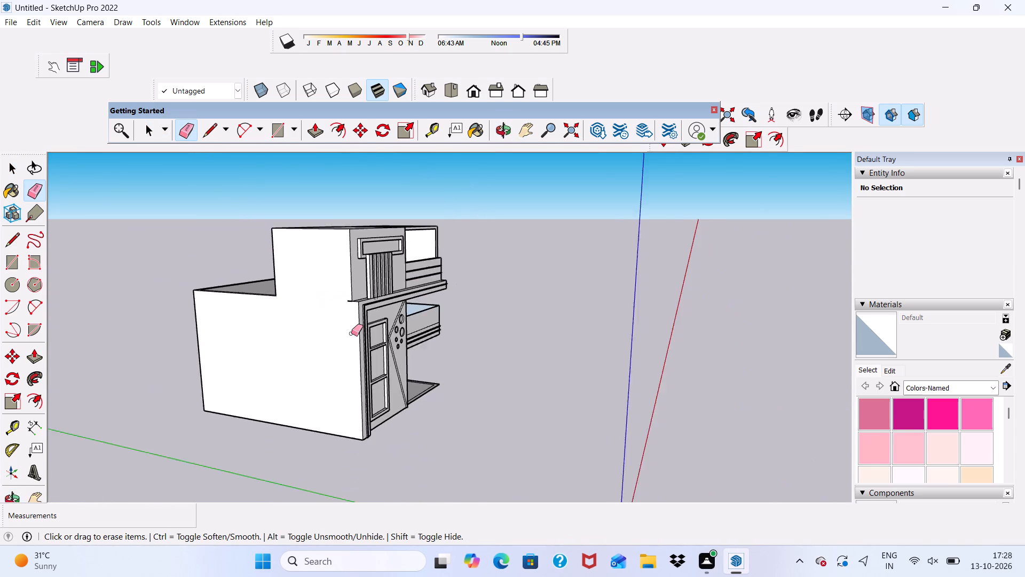
pyautogui.scroll(-2, 351, 333)
pyautogui.scroll(20, 343, 313)
pyautogui.moveTo(385, 296); pyautogui.dragTo(385, 320)
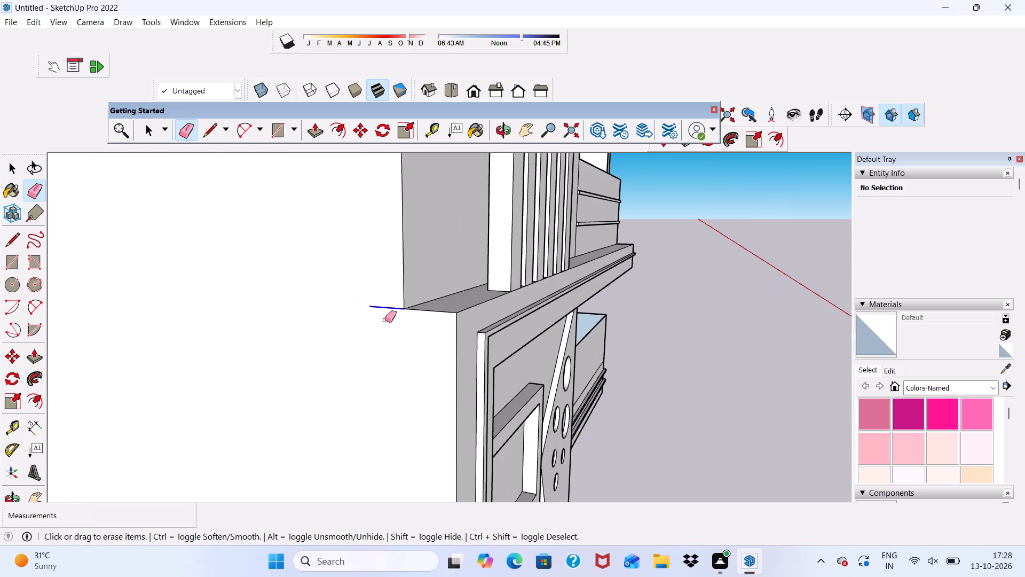
pyautogui.moveTo(385, 320); pyautogui.dragTo(385, 320)
# Erase the inset border lines along the edges of the flat roof behind the upper-storey block.
pyautogui.scroll(-11, 369, 304)
pyautogui.scroll(-5, 311, 292)
pyautogui.scroll(-6, 389, 292)
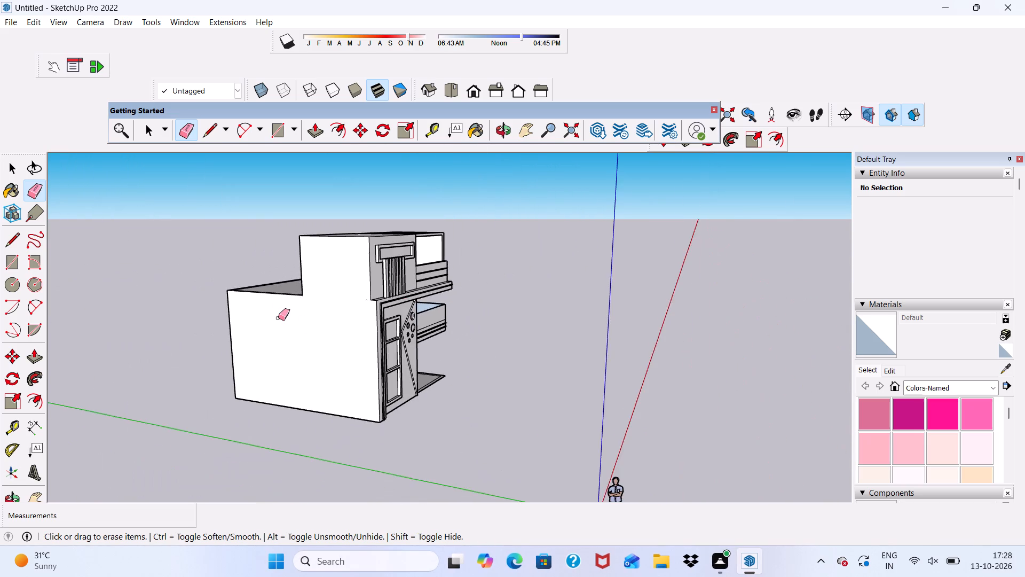
pyautogui.scroll(6, 273, 315)
pyautogui.moveTo(296, 300); pyautogui.dragTo(298, 400, button='middle')
pyautogui.scroll(6, 264, 329)
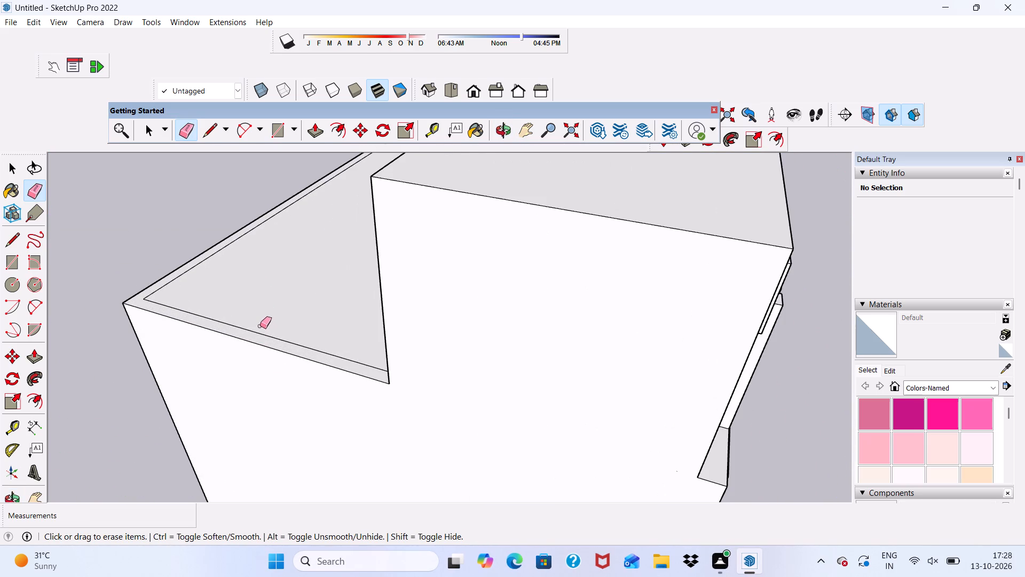
pyautogui.click(263, 335)
pyautogui.scroll(-3, 262, 326)
pyautogui.moveTo(263, 322); pyautogui.dragTo(344, 346, button='middle')
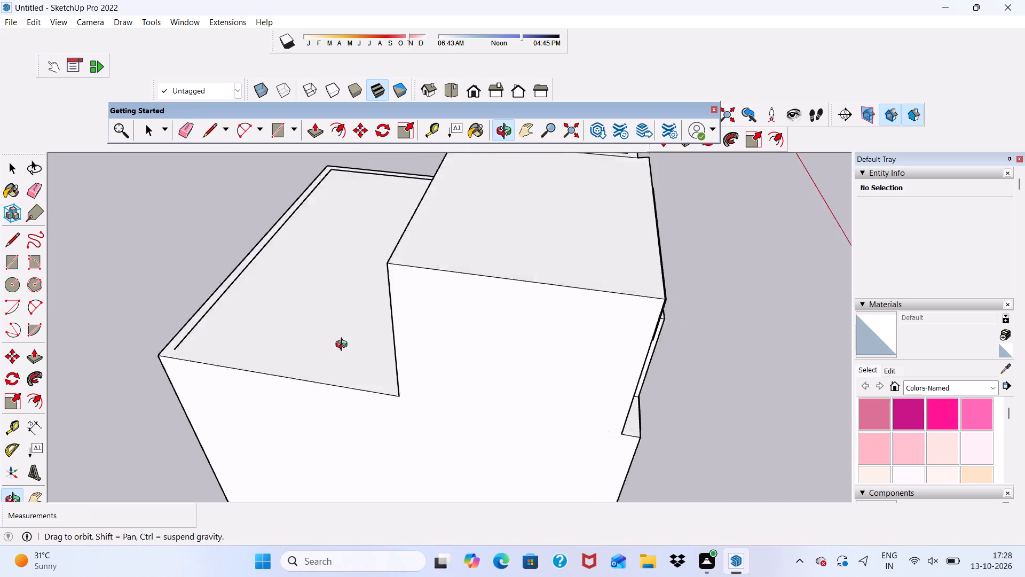
pyautogui.moveTo(344, 346); pyautogui.dragTo(490, 355, button='middle')
pyautogui.scroll(6, 376, 364)
pyautogui.click(225, 380)
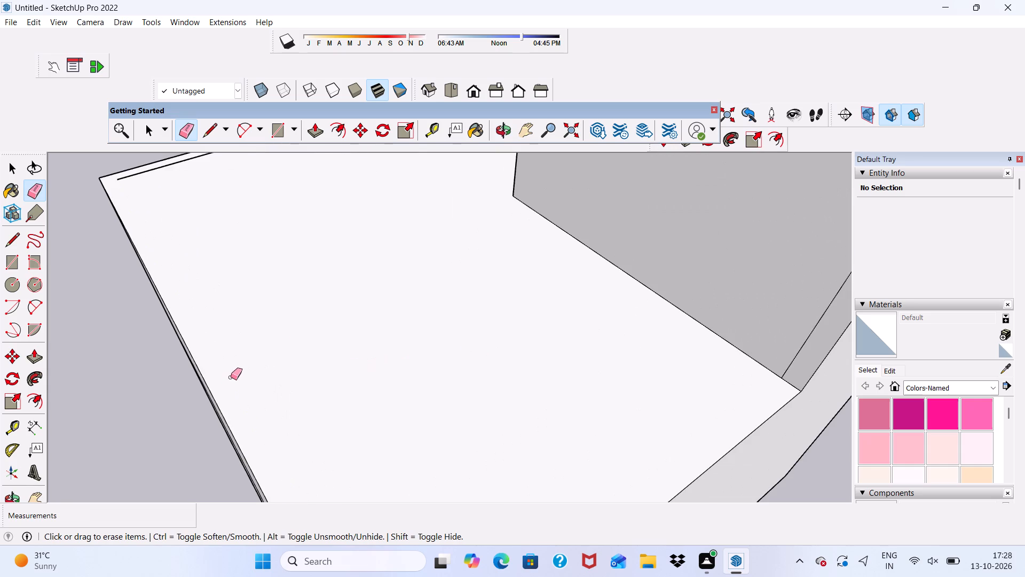
pyautogui.scroll(-6, 238, 373)
pyautogui.scroll(-5, 377, 322)
pyautogui.scroll(13, 303, 228)
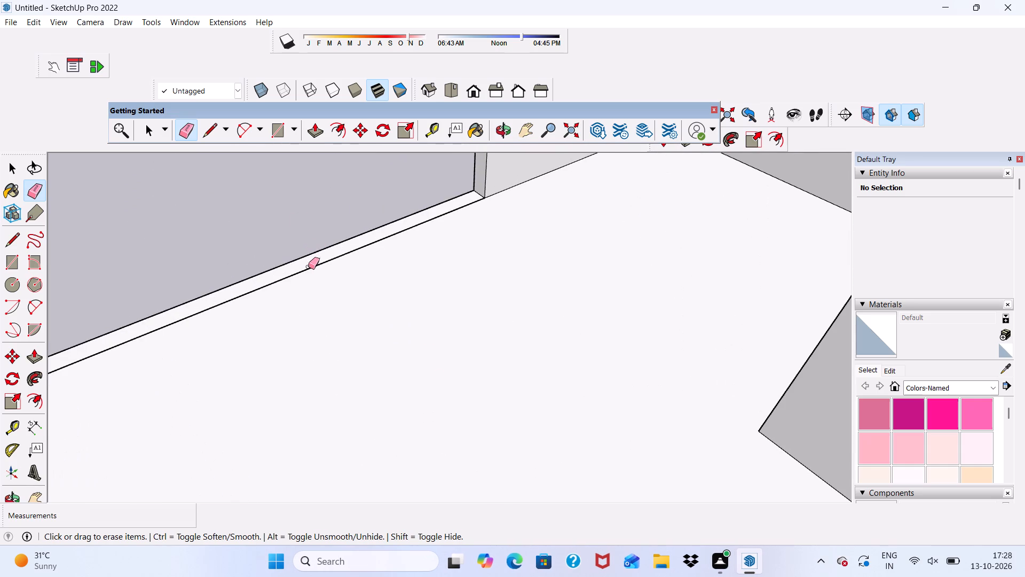
pyautogui.click(306, 270)
pyautogui.scroll(-7, 310, 268)
pyautogui.scroll(-12, 320, 204)
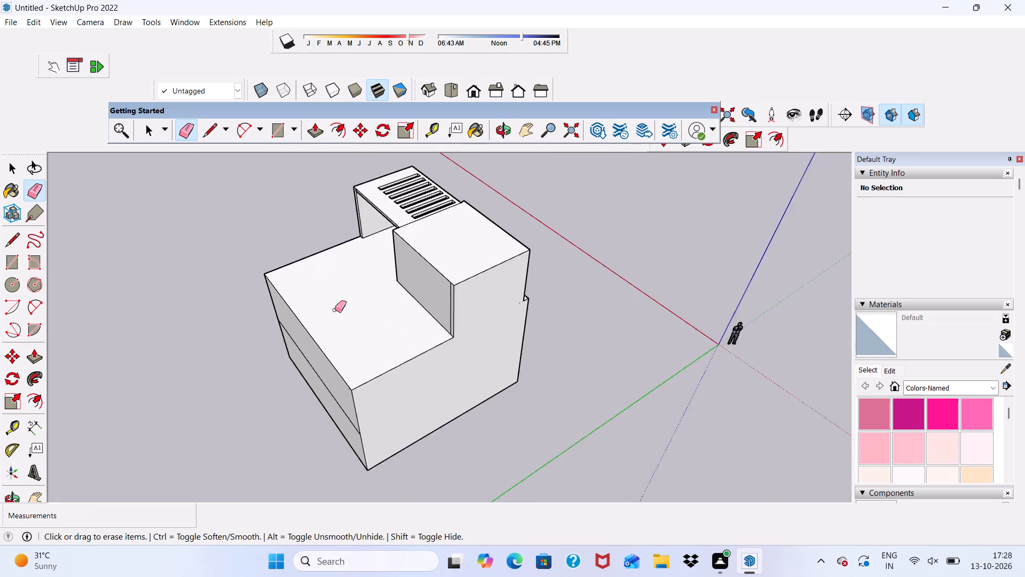
# Erase the horizontal floor line across the house's rear wall.
pyautogui.moveTo(336, 311); pyautogui.dragTo(590, 200, button='middle')
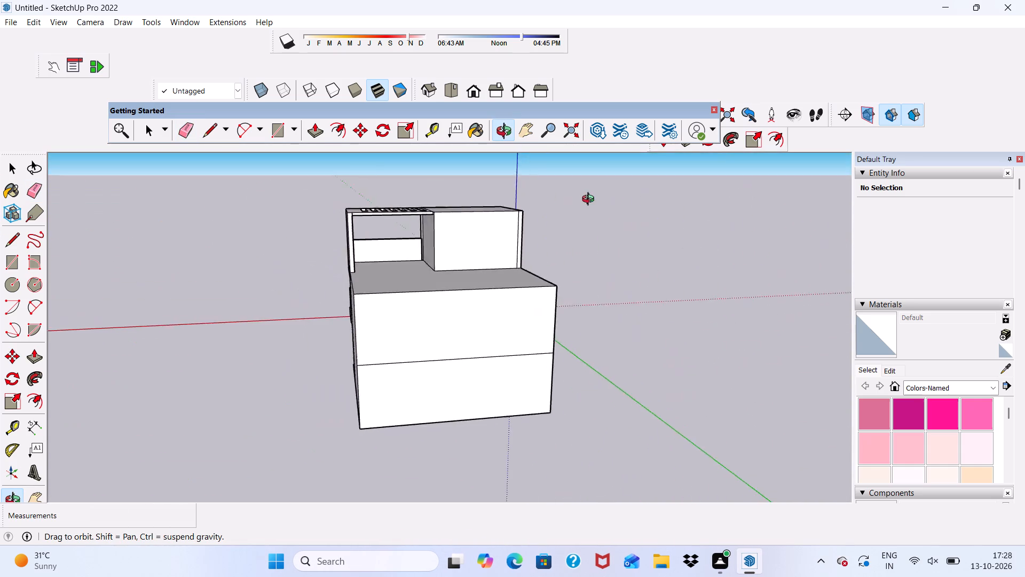
pyautogui.moveTo(590, 200); pyautogui.dragTo(365, 196, button='middle')
pyautogui.scroll(6, 366, 312)
pyautogui.moveTo(337, 335); pyautogui.dragTo(332, 371)
pyautogui.scroll(-1, 330, 346)
pyautogui.moveTo(332, 346); pyautogui.dragTo(439, 339, button='middle')
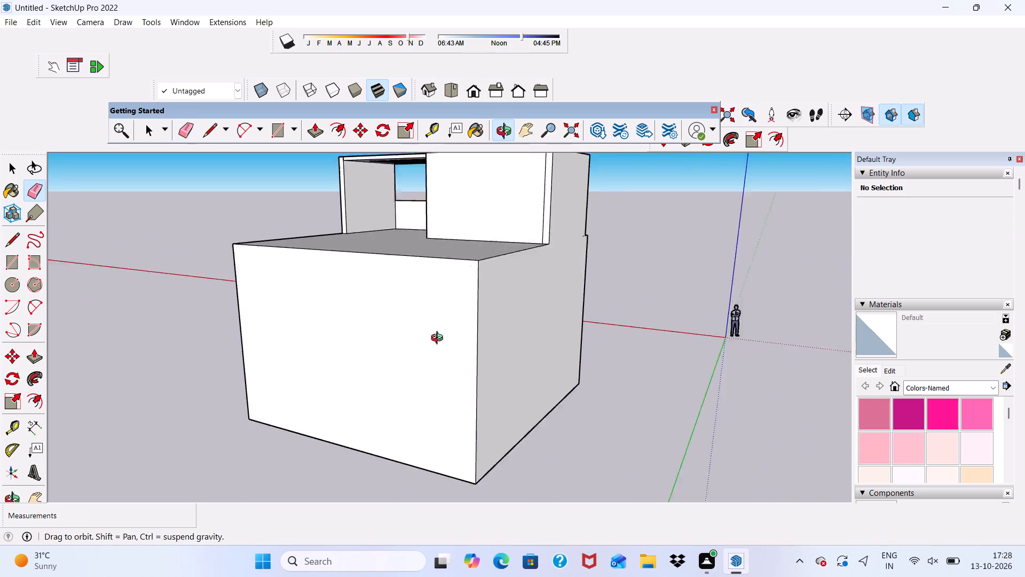
pyautogui.moveTo(439, 339); pyautogui.dragTo(656, 322, button='middle')
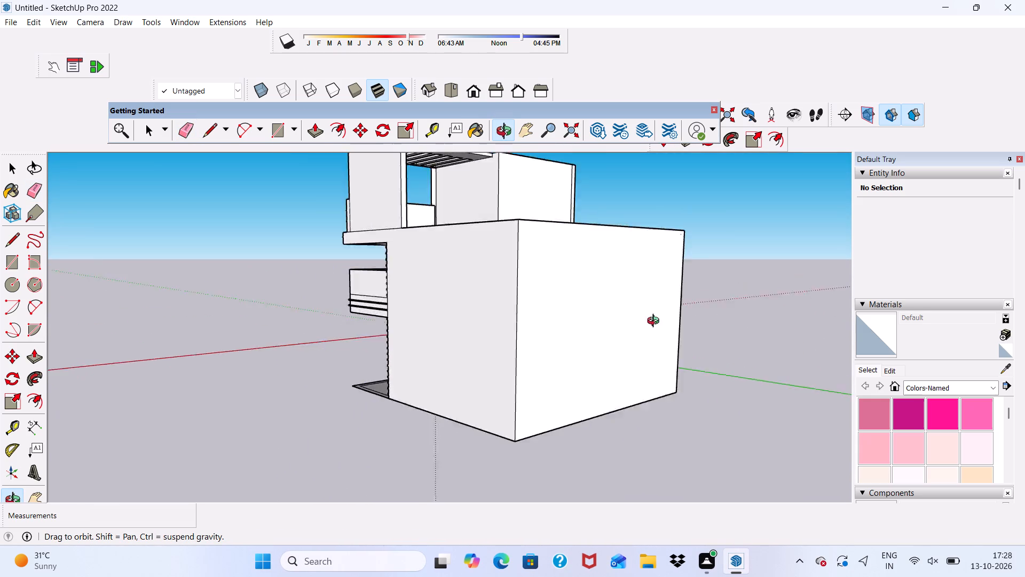
pyautogui.moveTo(656, 322); pyautogui.dragTo(63, 348, button='middle')
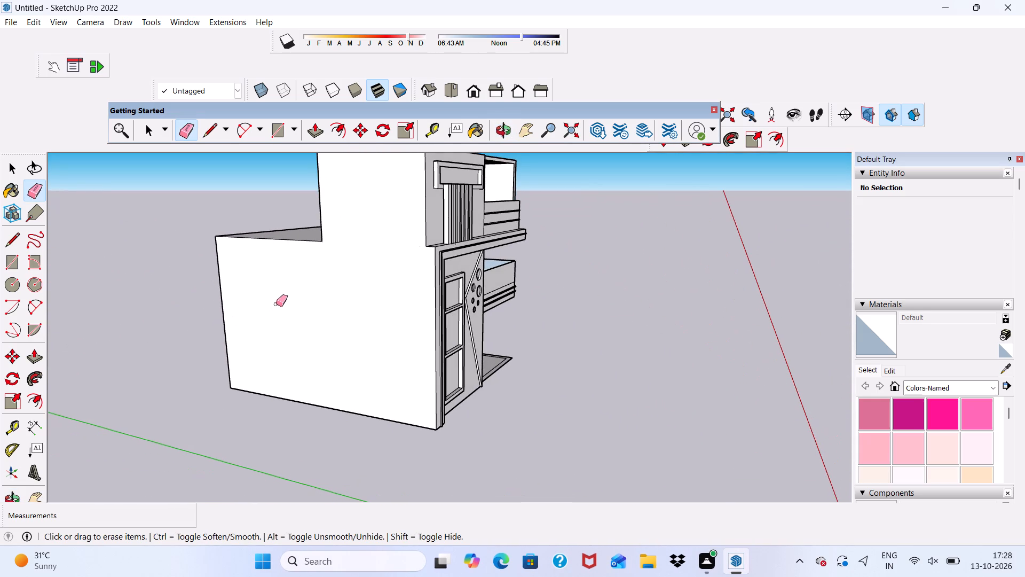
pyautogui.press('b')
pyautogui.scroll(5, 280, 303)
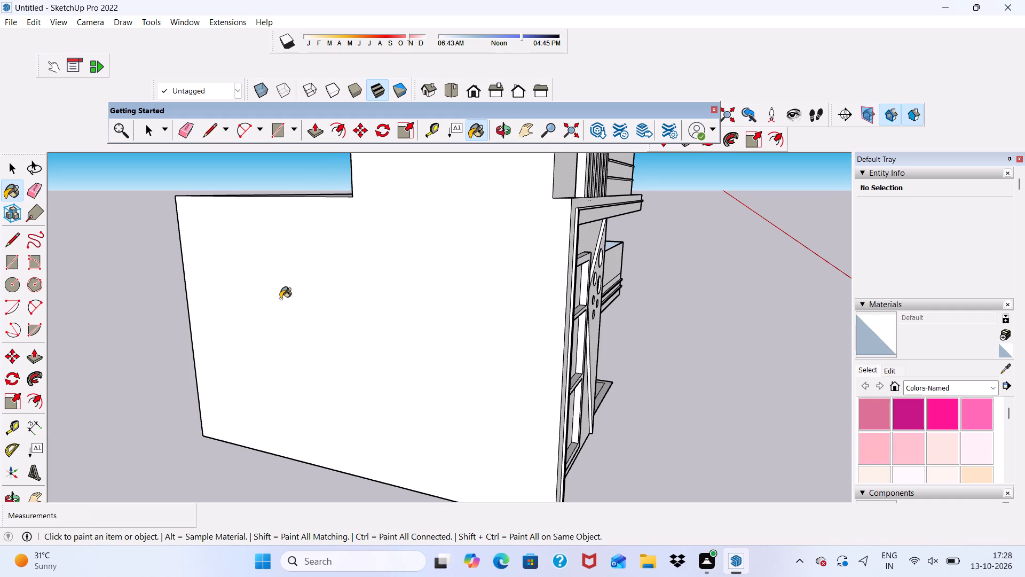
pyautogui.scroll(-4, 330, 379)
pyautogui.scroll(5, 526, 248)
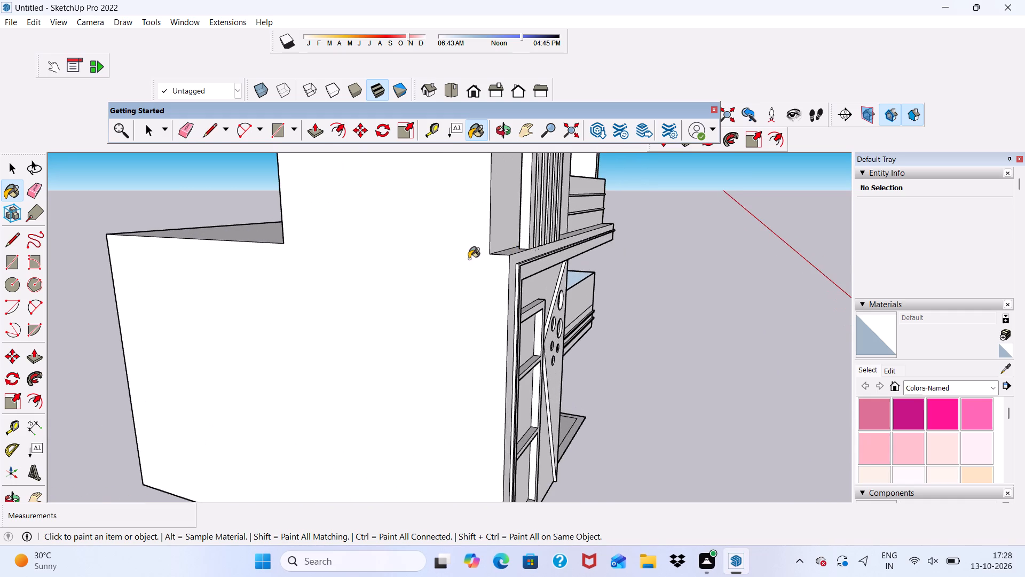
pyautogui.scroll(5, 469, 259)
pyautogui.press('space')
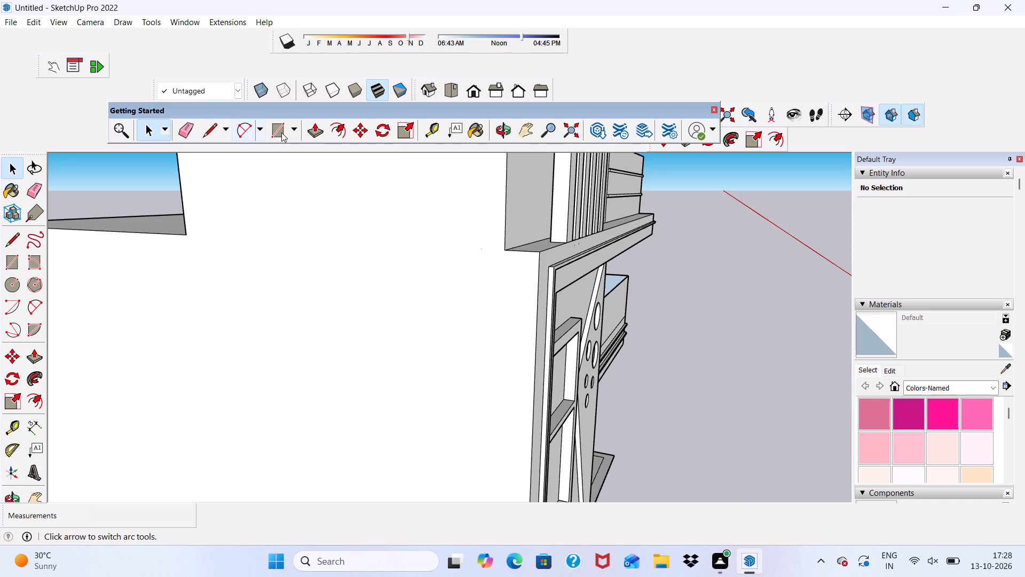
# Draw a thin rectangle about 14' 7" by 5" on the side wall, from the front slab corner along the upper block's base.
pyautogui.click(283, 126)
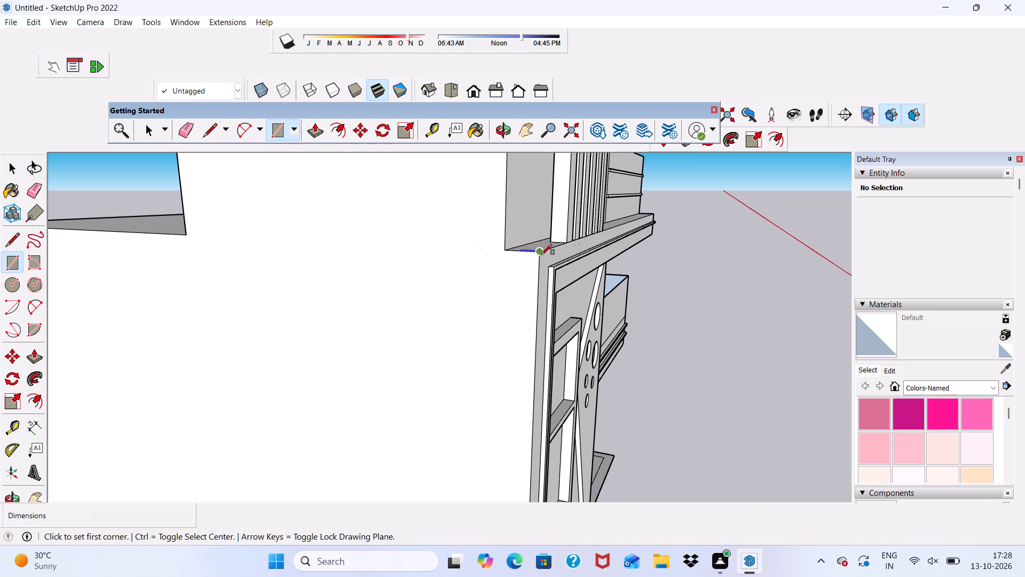
pyautogui.click(539, 253)
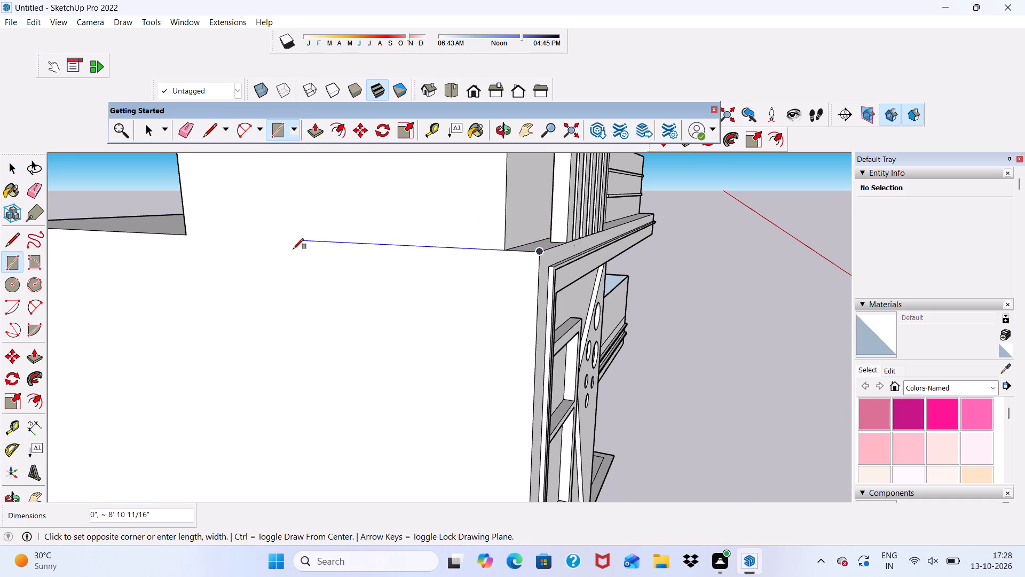
pyautogui.scroll(1, 90, 250)
pyautogui.scroll(4, 188, 240)
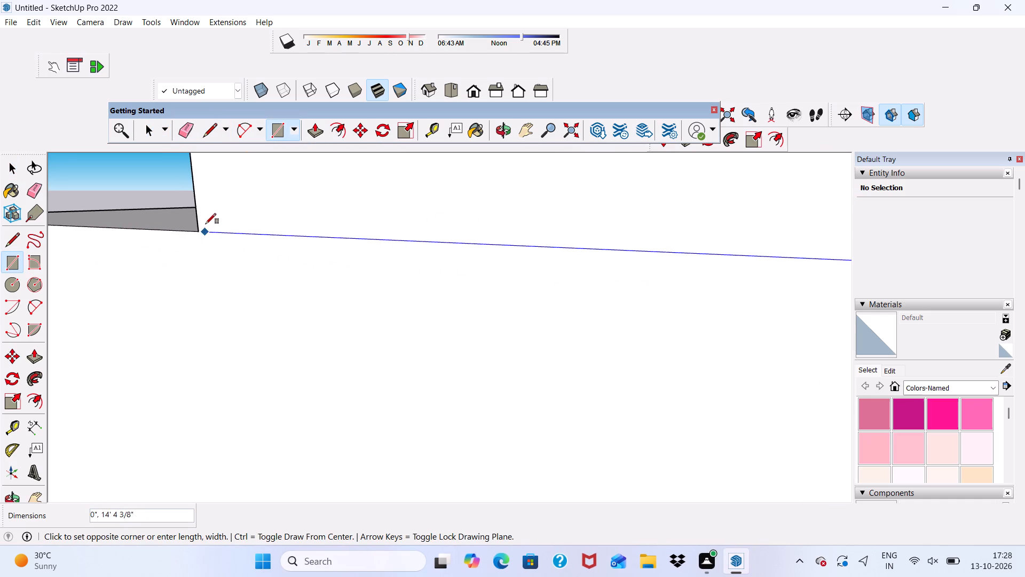
pyautogui.scroll(1, 200, 240)
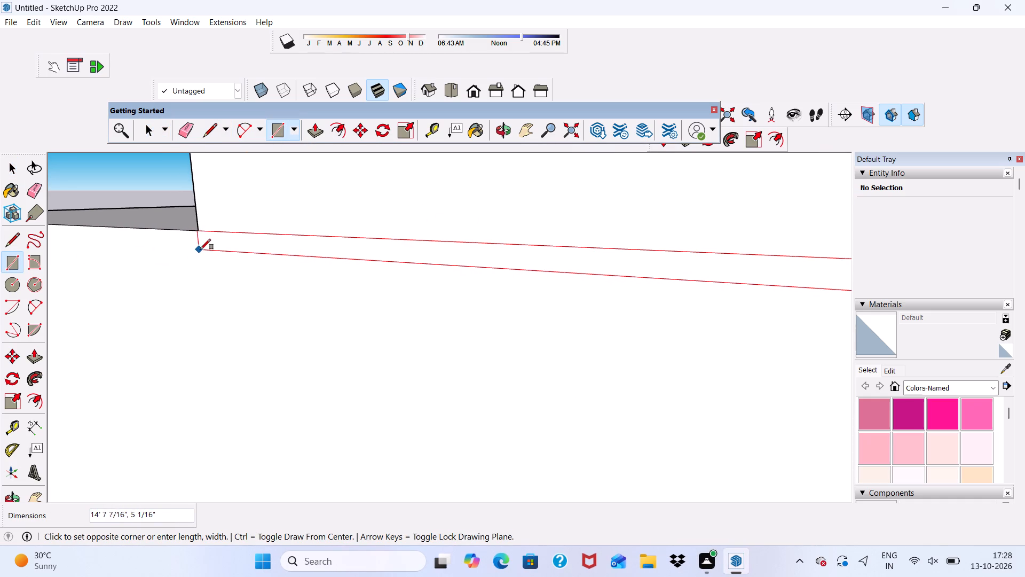
pyautogui.click(200, 250)
# Push/Pull the thin rectangle on the side wall outward 3" as a projecting band.
pyautogui.scroll(-10, 103, 241)
pyautogui.moveTo(243, 267); pyautogui.dragTo(244, 288, button='middle')
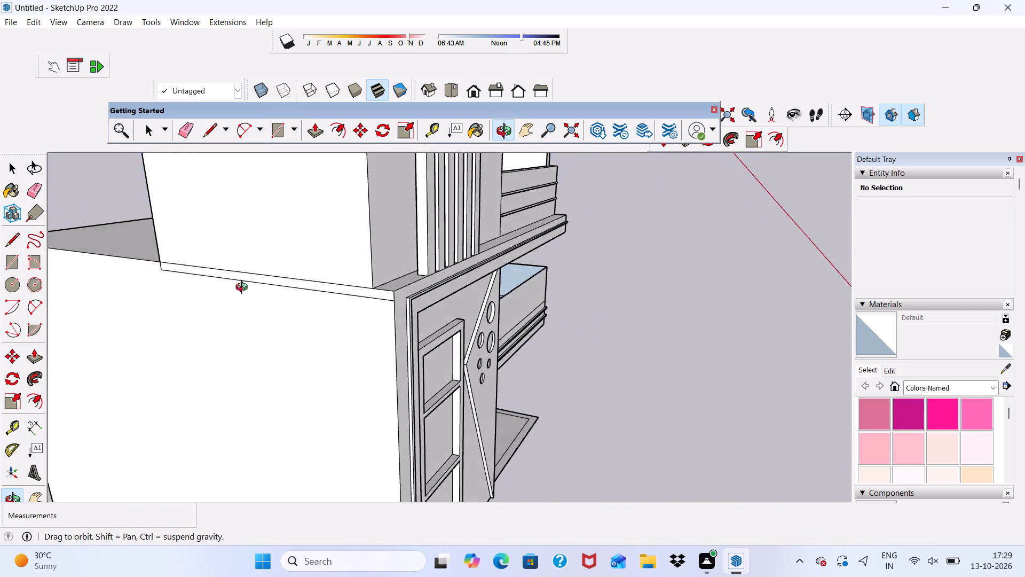
pyautogui.moveTo(244, 288); pyautogui.dragTo(218, 297, button='middle')
pyautogui.press('space')
pyautogui.scroll(6, 223, 281)
pyautogui.click(215, 291)
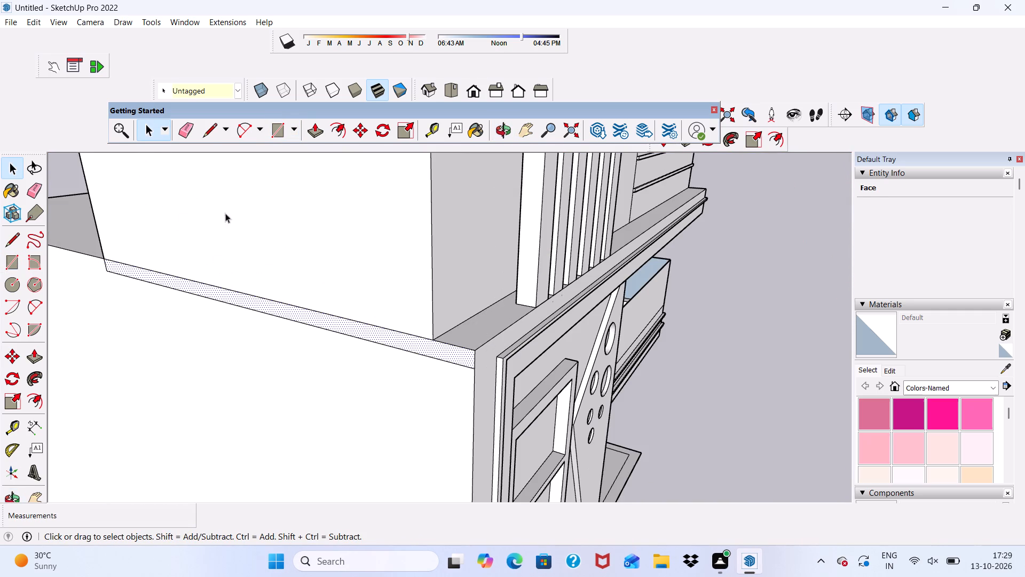
pyautogui.click(313, 129)
pyautogui.scroll(2, 291, 294)
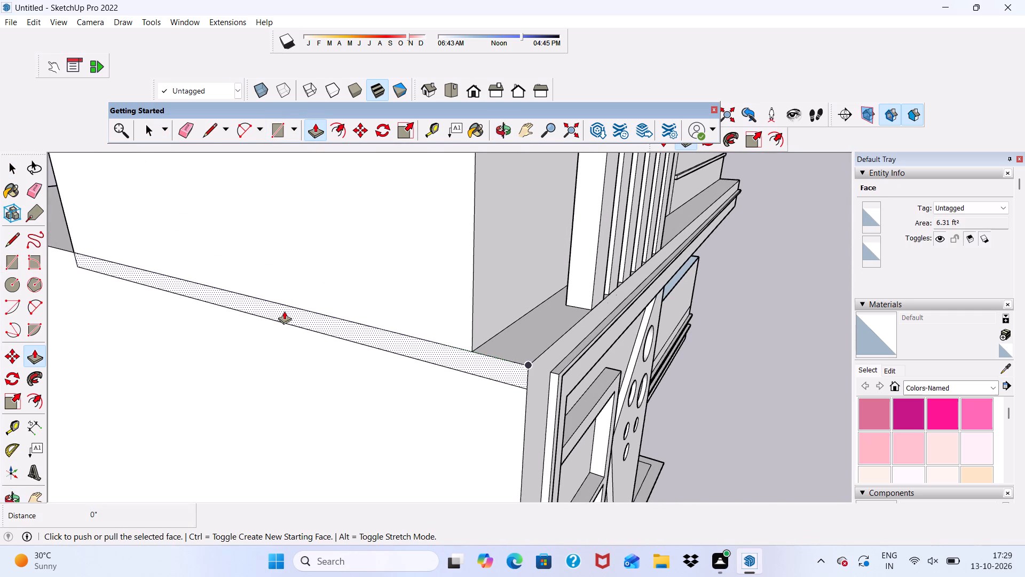
pyautogui.click(284, 311)
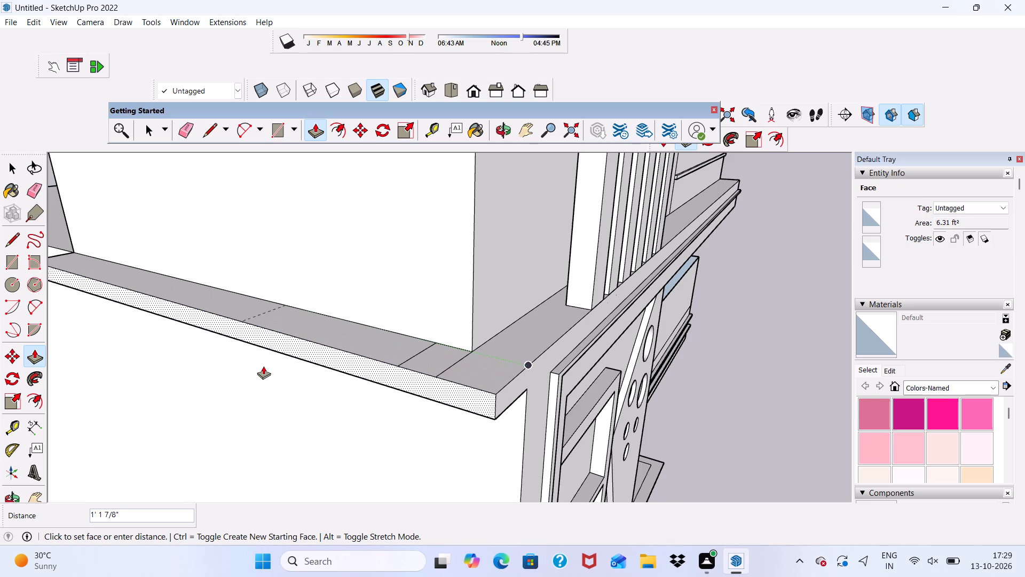
pyautogui.press('3')
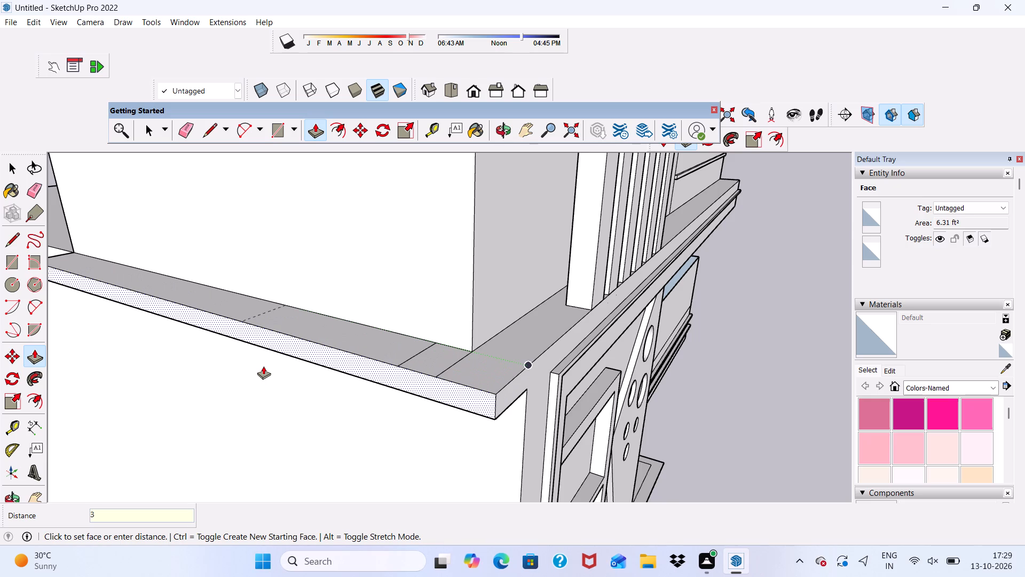
pyautogui.hotkey('shift', '"')
pyautogui.press('Return')
pyautogui.press('space')
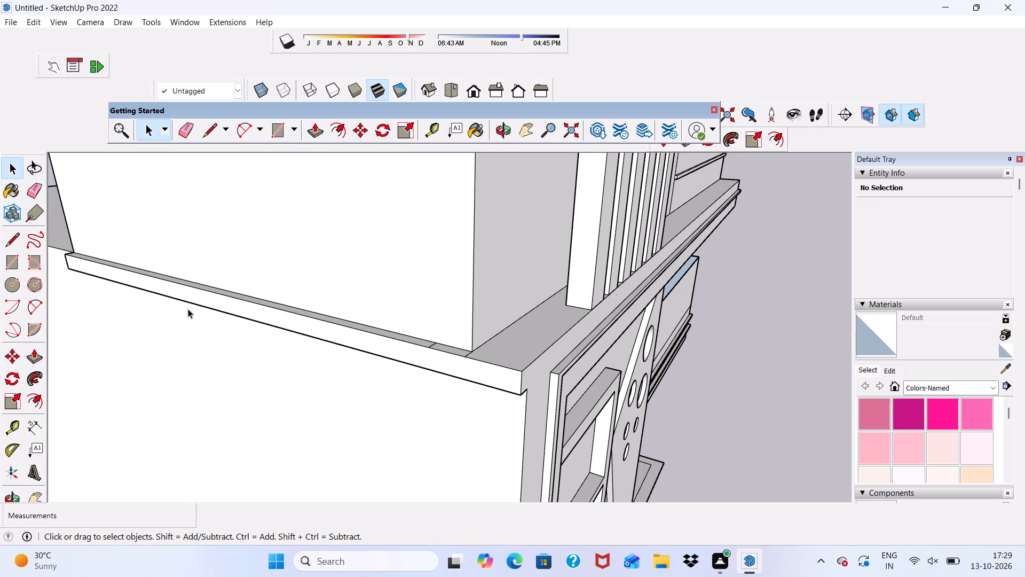
# Erase the leftover seam lines on the top of the side band near the upper block's front corner.
pyautogui.click(186, 123)
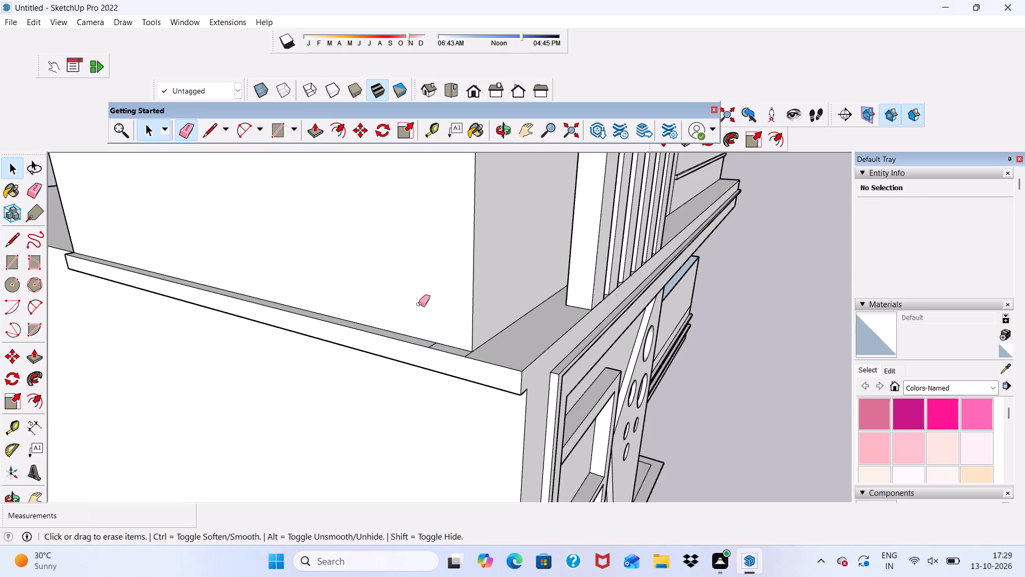
pyautogui.scroll(12, 476, 308)
pyautogui.moveTo(466, 363); pyautogui.dragTo(438, 360)
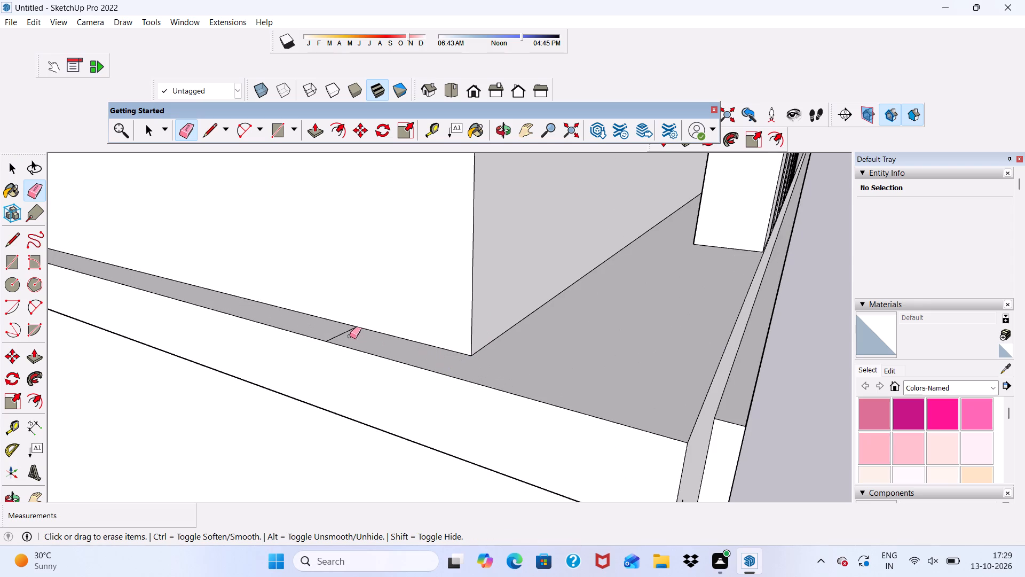
pyautogui.moveTo(345, 334); pyautogui.dragTo(328, 329)
pyautogui.scroll(-8, 321, 328)
pyautogui.scroll(-11, 377, 342)
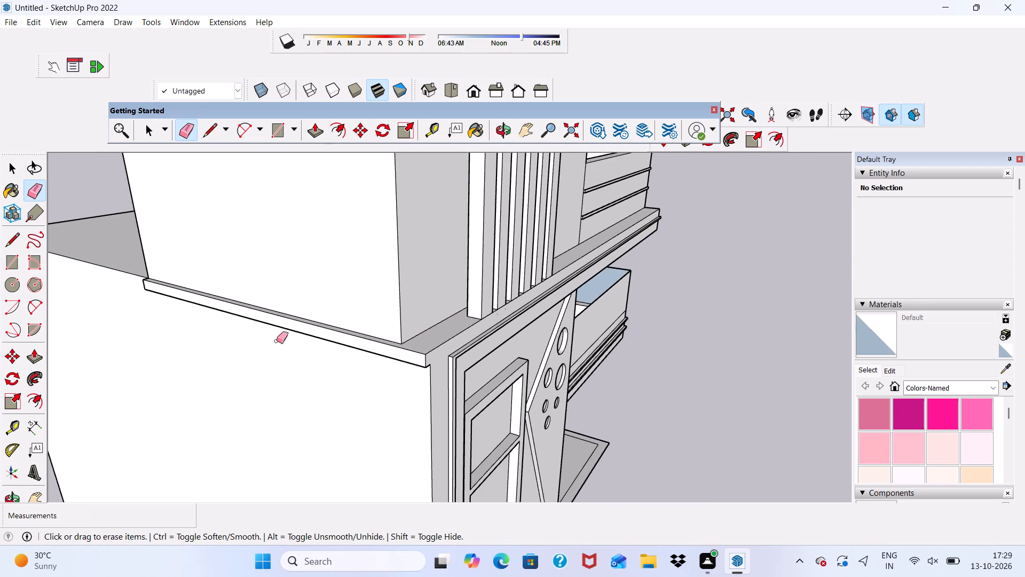
# Examine the side band and its junction with the front slab from the front, side and above.
pyautogui.scroll(6, 139, 301)
pyautogui.scroll(-4, 235, 313)
pyautogui.moveTo(623, 396); pyautogui.dragTo(536, 319, button='middle')
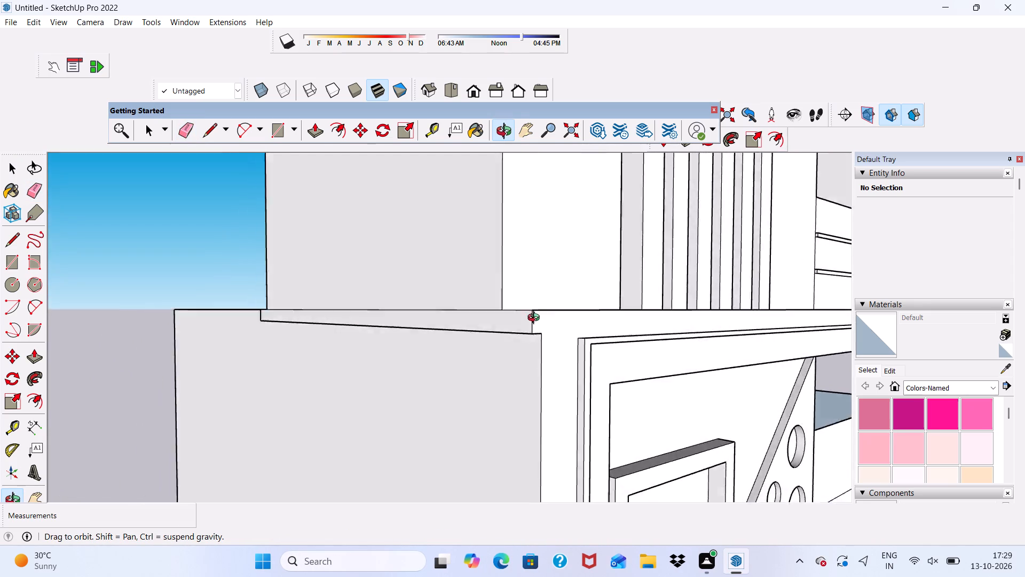
pyautogui.moveTo(536, 319); pyautogui.dragTo(396, 303, button='middle')
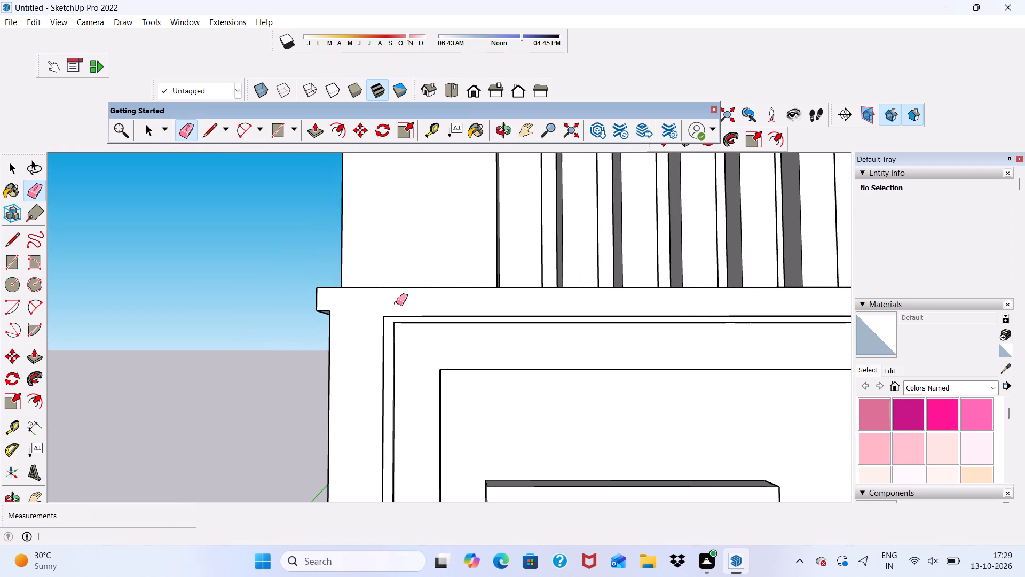
pyautogui.press('space')
pyautogui.scroll(-4, 396, 301)
pyautogui.moveTo(396, 301); pyautogui.dragTo(545, 321, button='middle')
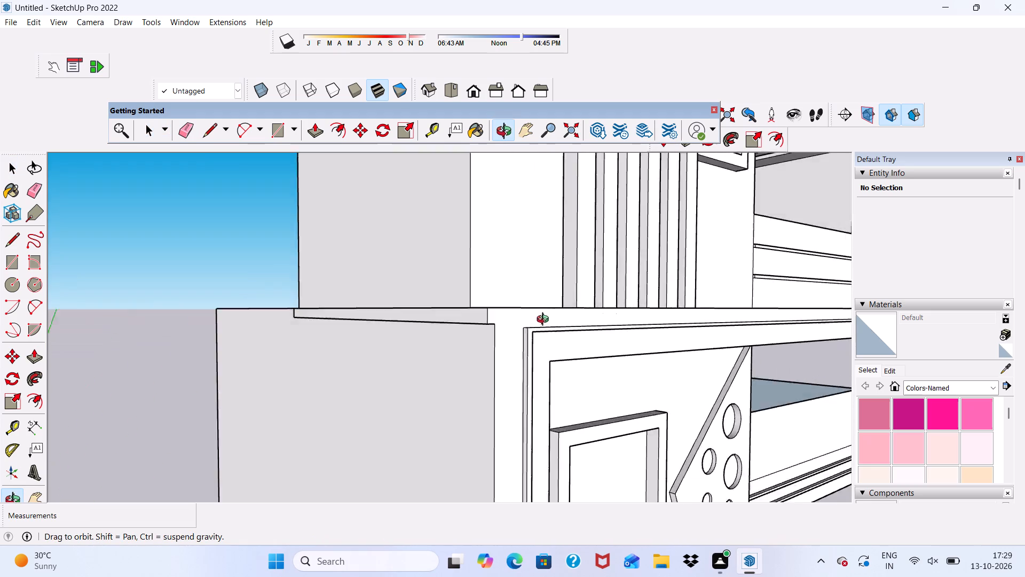
pyautogui.moveTo(545, 321); pyautogui.dragTo(618, 339, button='middle')
pyautogui.scroll(-1, 609, 337)
pyautogui.moveTo(351, 295); pyautogui.dragTo(471, 367, button='middle')
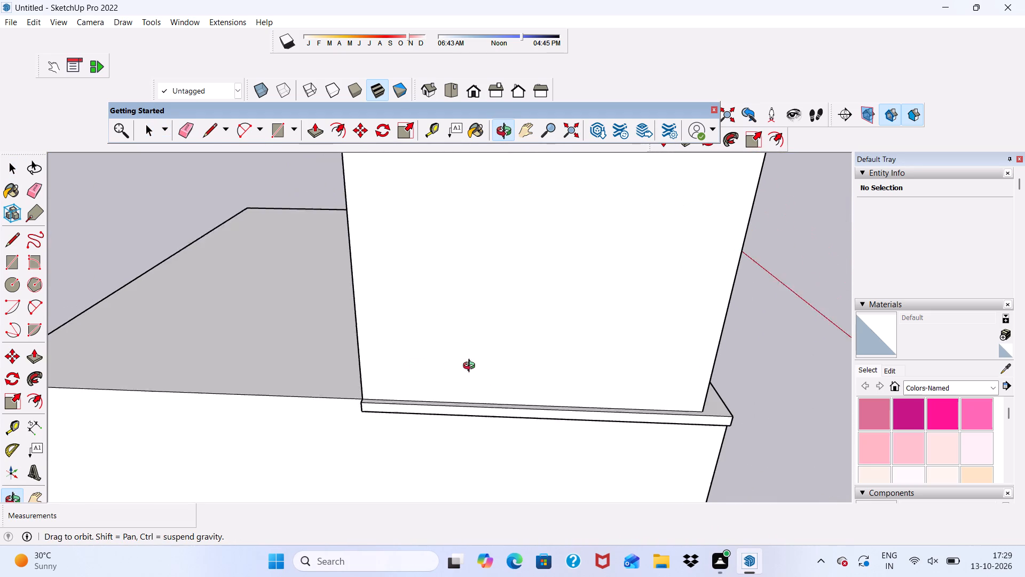
pyautogui.moveTo(471, 367); pyautogui.dragTo(475, 366, button='middle')
pyautogui.scroll(1, 496, 251)
pyautogui.scroll(-9, 496, 251)
pyautogui.moveTo(528, 279); pyautogui.dragTo(529, 279, button='middle')
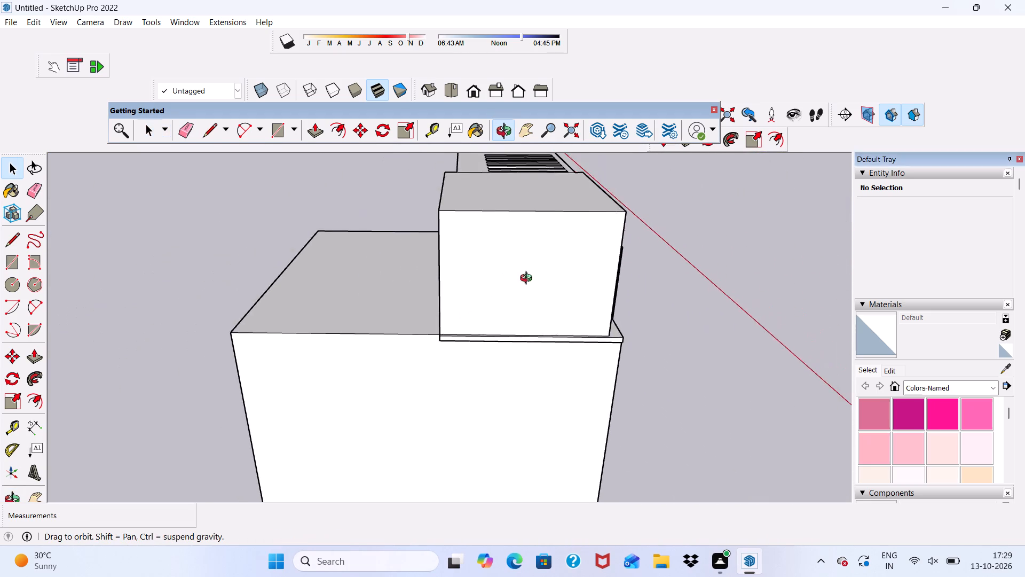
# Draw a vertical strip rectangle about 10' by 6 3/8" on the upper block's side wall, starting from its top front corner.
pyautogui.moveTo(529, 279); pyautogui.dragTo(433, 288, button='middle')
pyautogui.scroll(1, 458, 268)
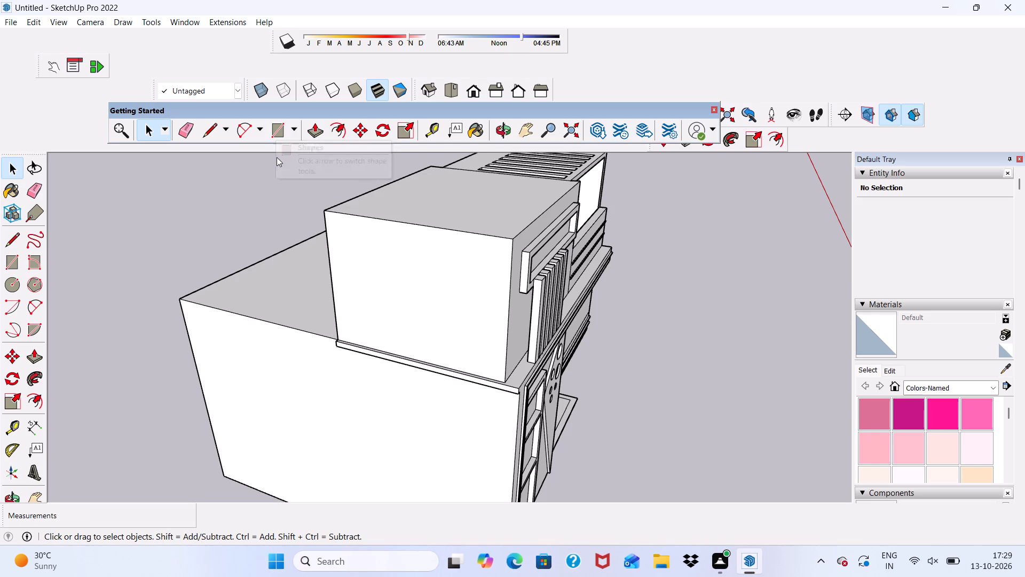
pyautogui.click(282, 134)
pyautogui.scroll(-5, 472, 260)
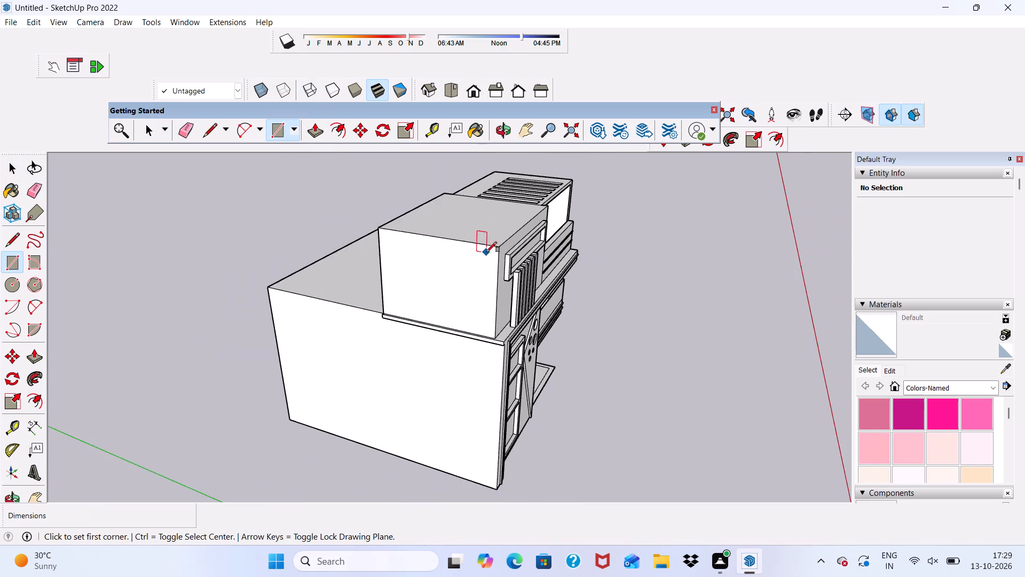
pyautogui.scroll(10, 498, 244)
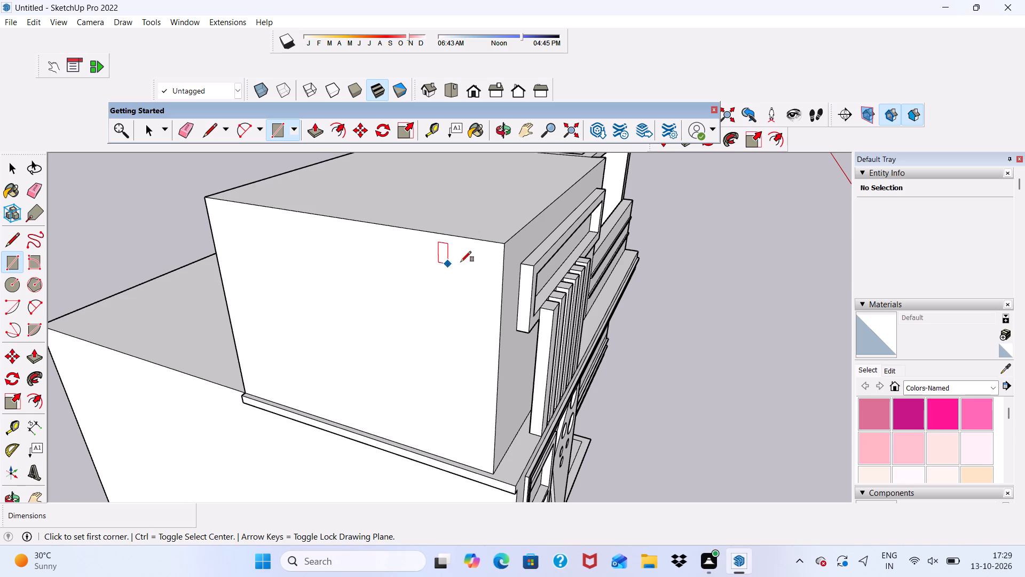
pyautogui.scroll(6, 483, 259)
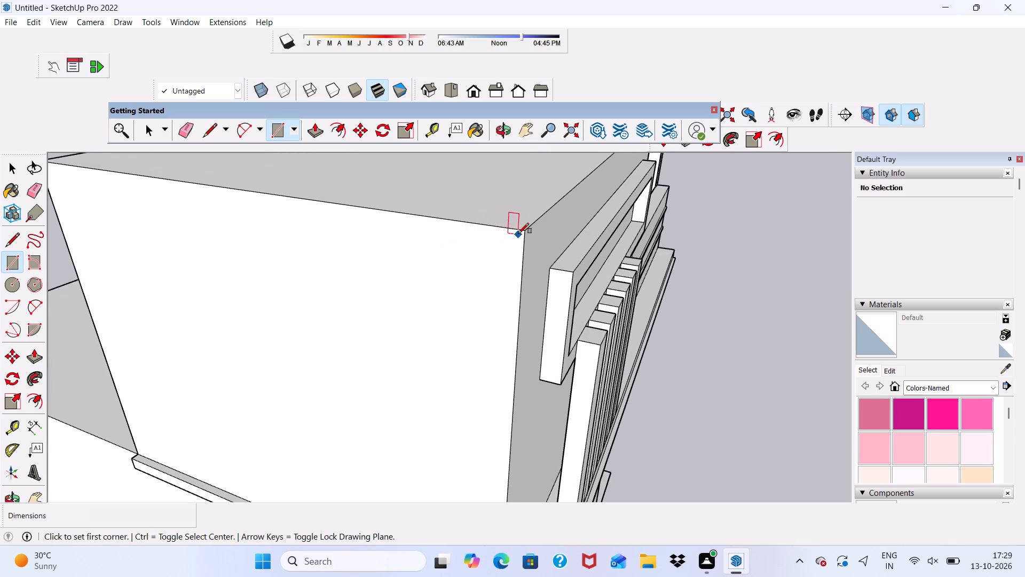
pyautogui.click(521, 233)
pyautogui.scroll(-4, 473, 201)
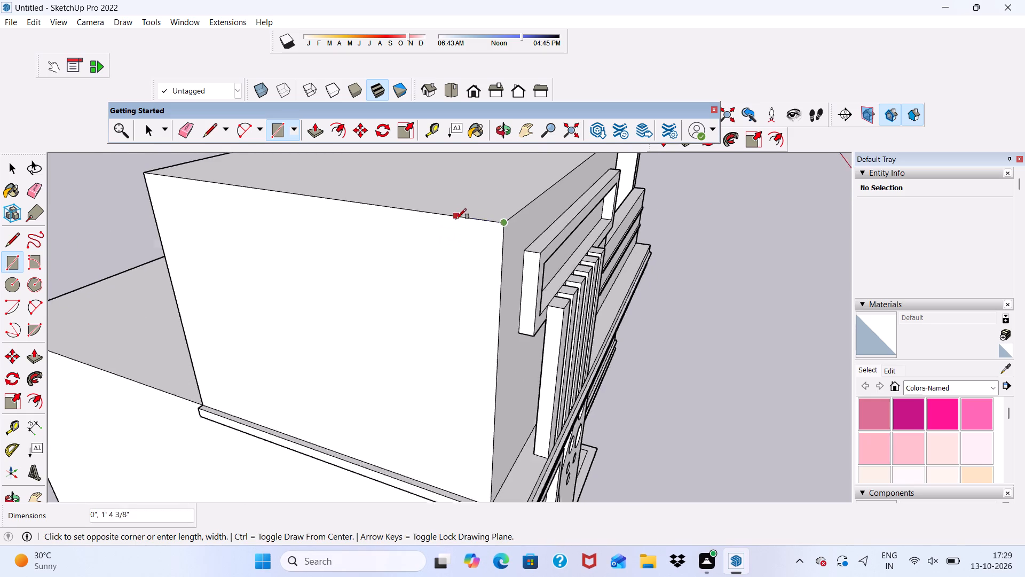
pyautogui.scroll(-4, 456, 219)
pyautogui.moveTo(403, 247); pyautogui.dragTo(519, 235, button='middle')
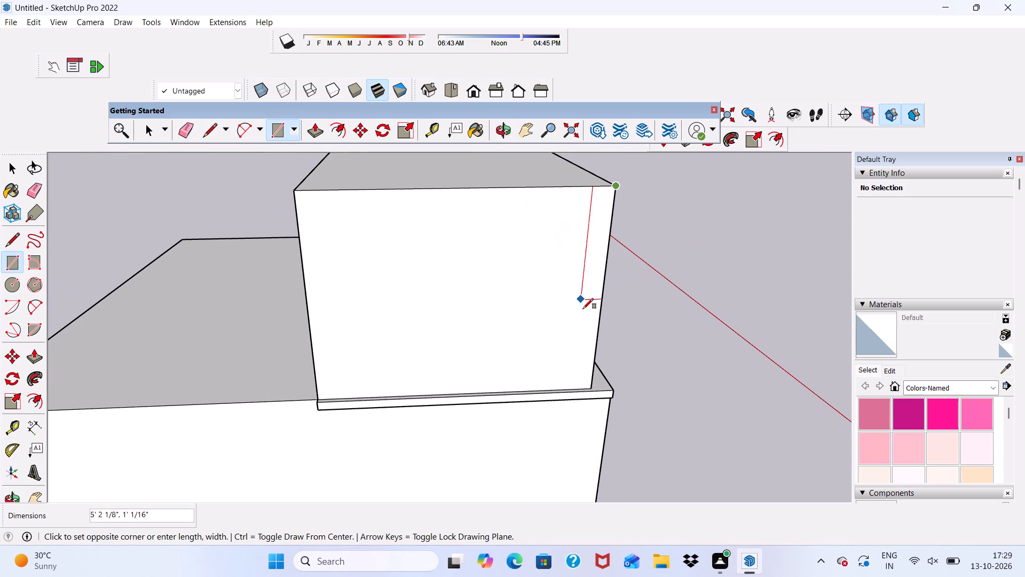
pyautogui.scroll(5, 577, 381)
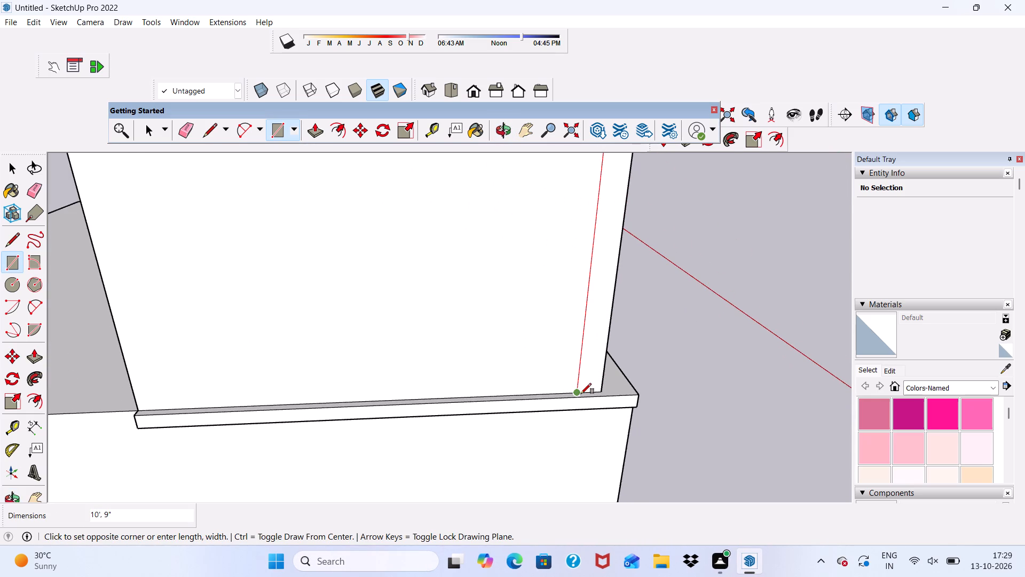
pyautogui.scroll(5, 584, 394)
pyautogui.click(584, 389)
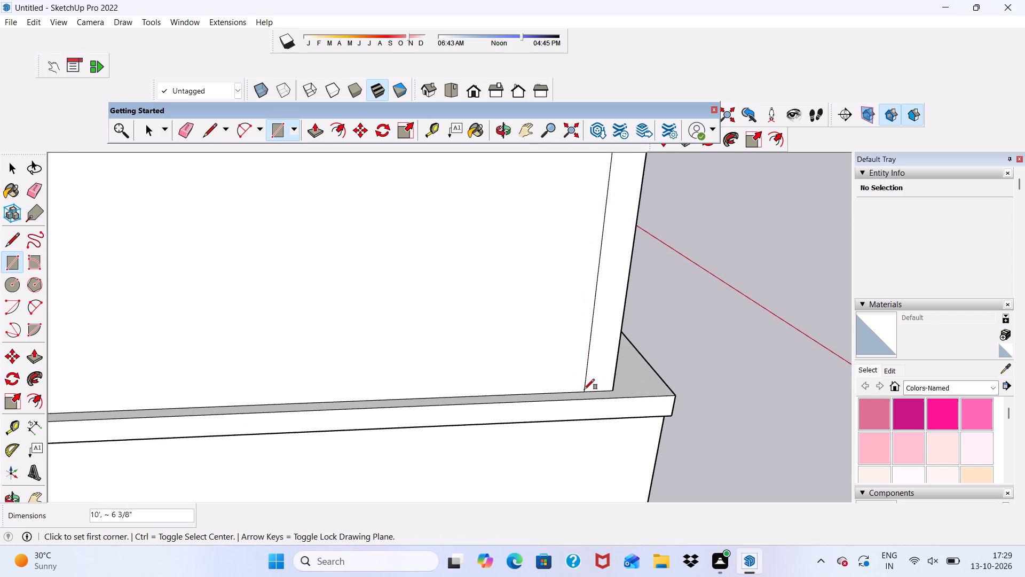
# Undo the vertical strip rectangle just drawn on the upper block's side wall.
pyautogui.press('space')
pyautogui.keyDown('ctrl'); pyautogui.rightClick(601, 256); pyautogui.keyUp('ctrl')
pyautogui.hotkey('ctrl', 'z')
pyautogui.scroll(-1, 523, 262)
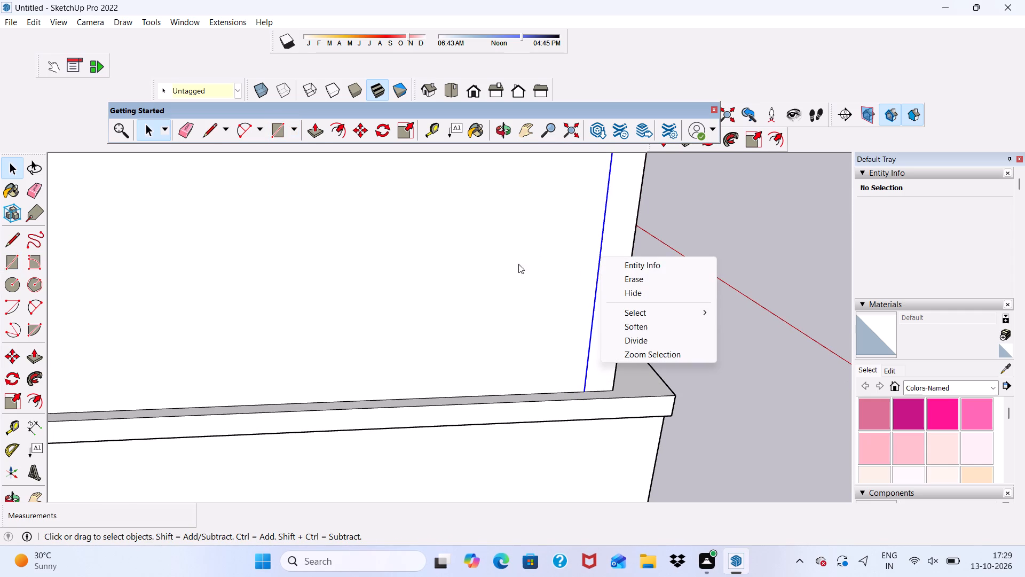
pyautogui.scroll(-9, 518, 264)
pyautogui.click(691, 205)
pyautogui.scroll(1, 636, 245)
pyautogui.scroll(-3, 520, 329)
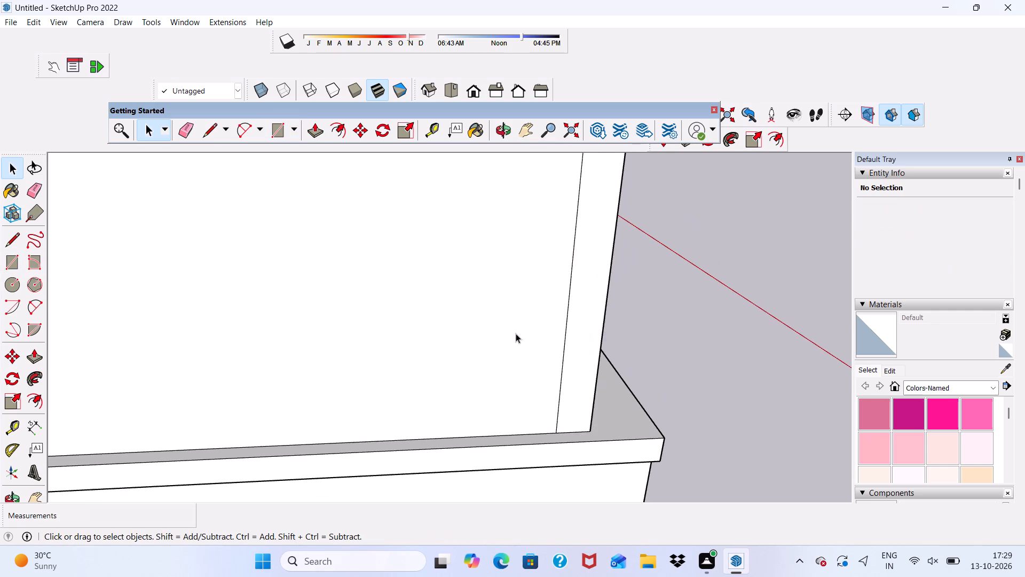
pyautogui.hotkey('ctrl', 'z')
# Redraw the full-height vertical strip, about 10' by 6 3/8", along the front corner of the upper block's side wall.
pyautogui.scroll(-18, 493, 279)
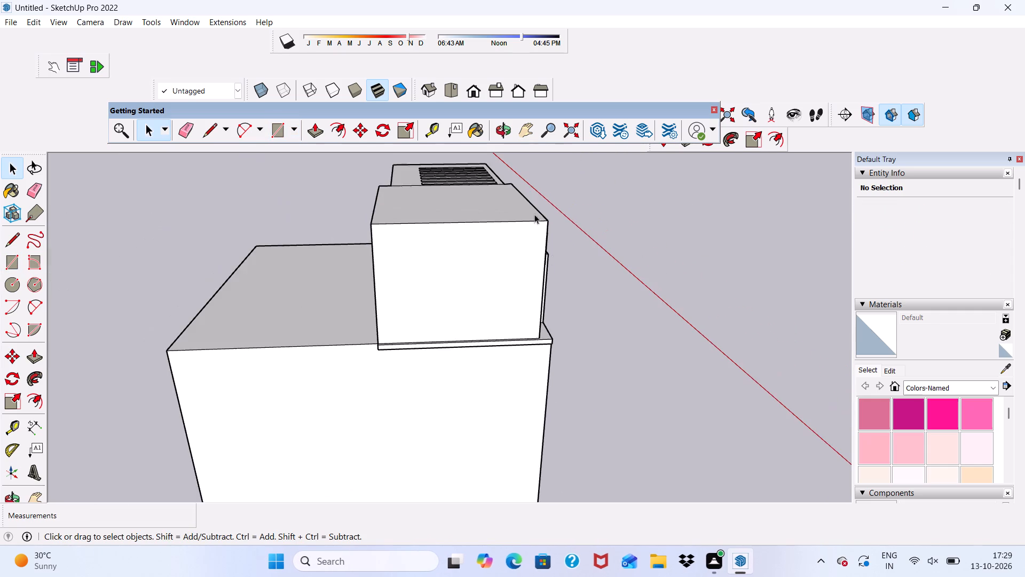
pyautogui.scroll(5, 530, 183)
pyautogui.scroll(1, 320, 142)
pyautogui.click(269, 127)
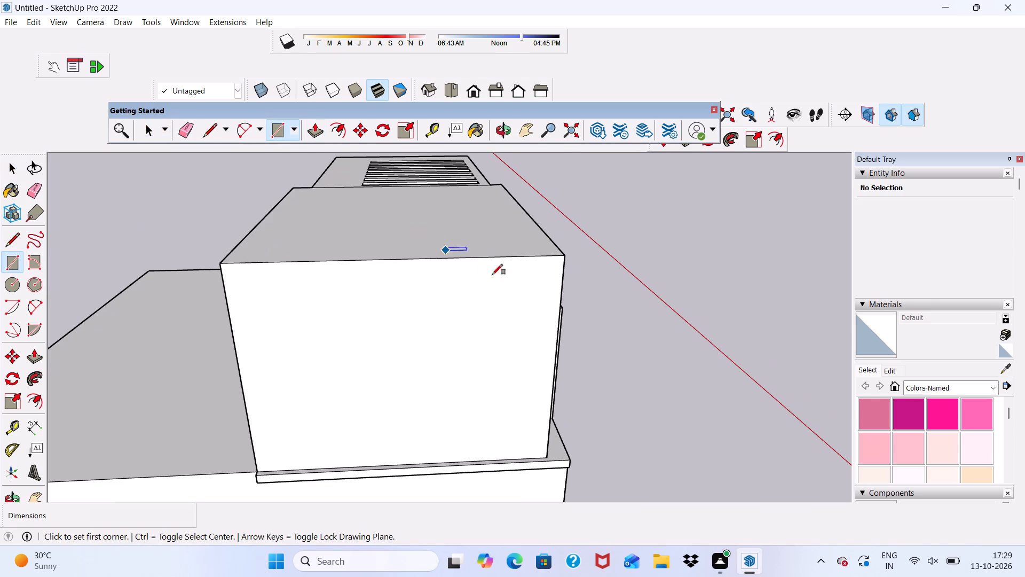
pyautogui.scroll(3, 558, 259)
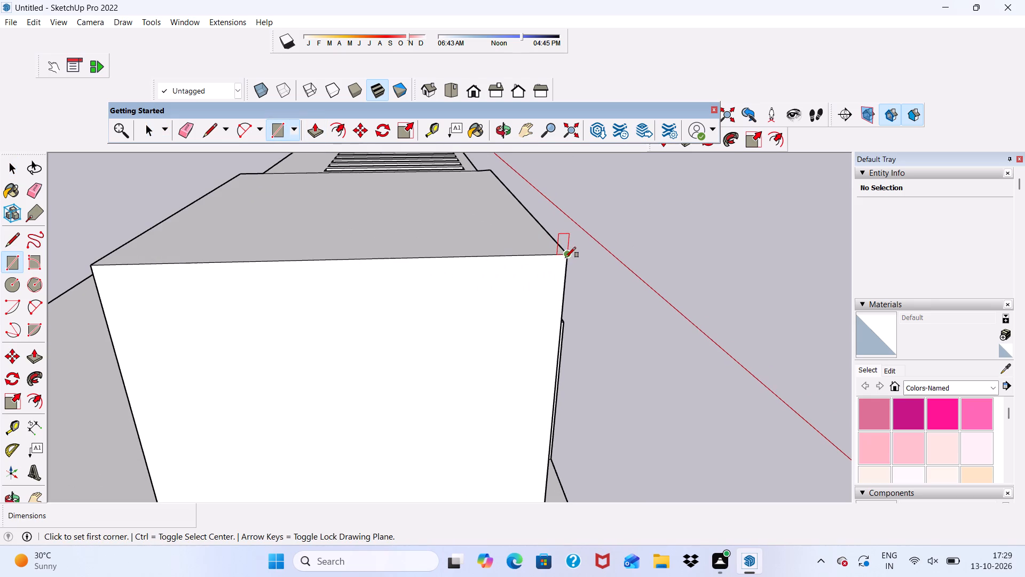
pyautogui.click(565, 258)
pyautogui.scroll(-6, 375, 244)
pyautogui.scroll(6, 468, 356)
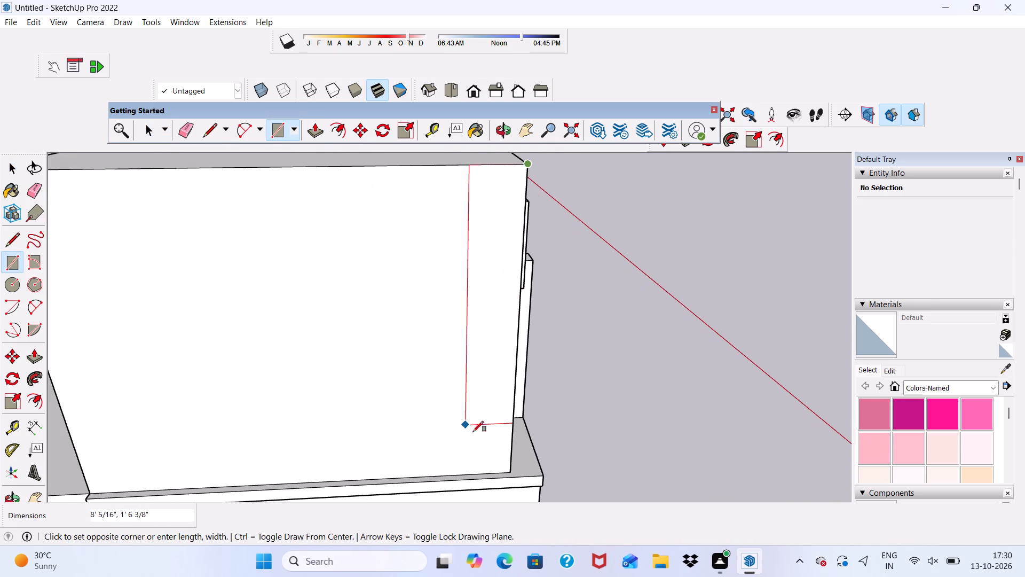
pyautogui.scroll(-1, 485, 446)
pyautogui.scroll(8, 501, 475)
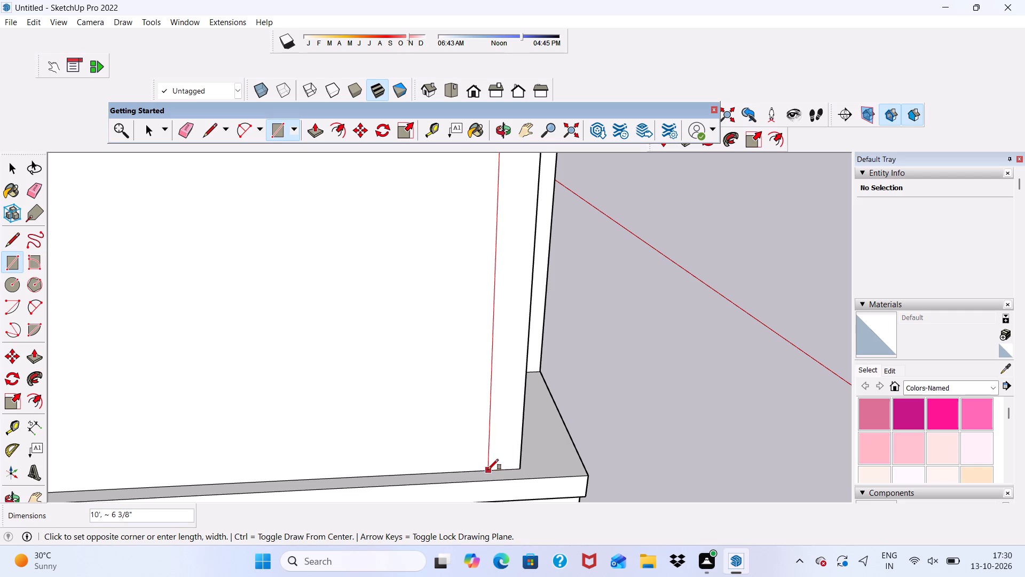
pyautogui.click(488, 470)
pyautogui.scroll(-6, 501, 454)
pyautogui.scroll(-5, 587, 433)
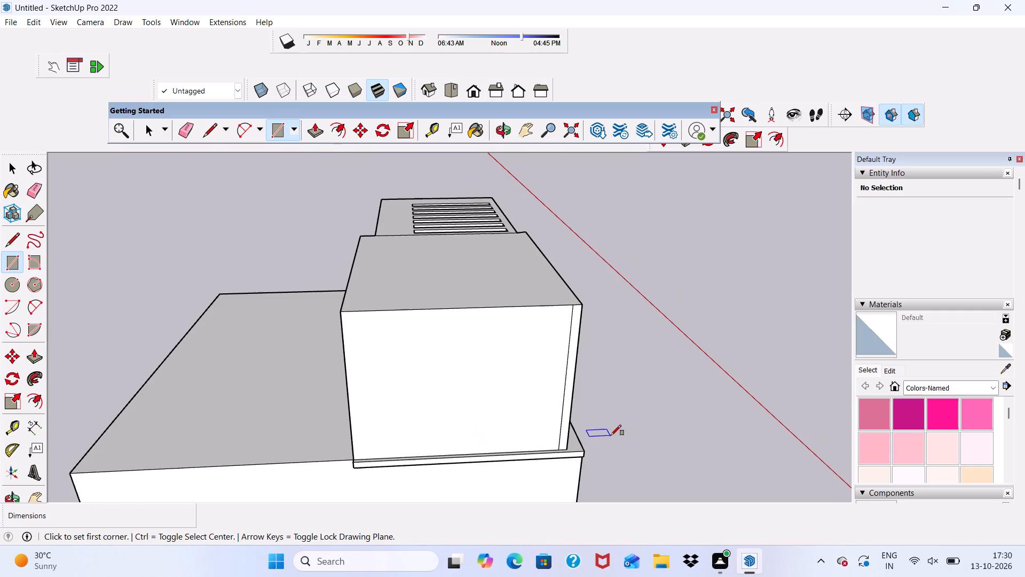
pyautogui.press('space')
# Copy the vertical strip face with its edges along the side wall, away from the front corner.
pyautogui.scroll(3, 533, 386)
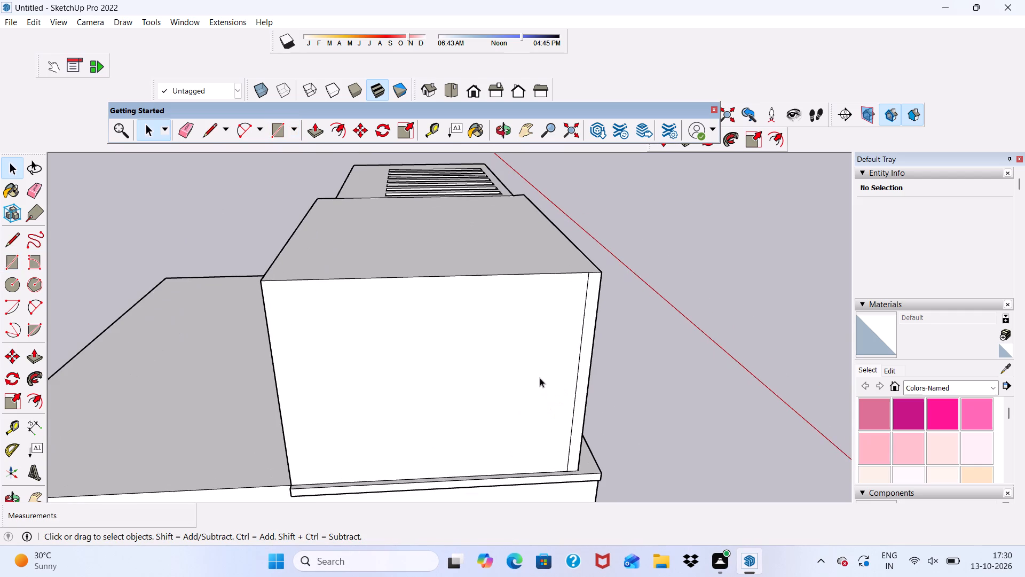
pyautogui.scroll(5, 574, 412)
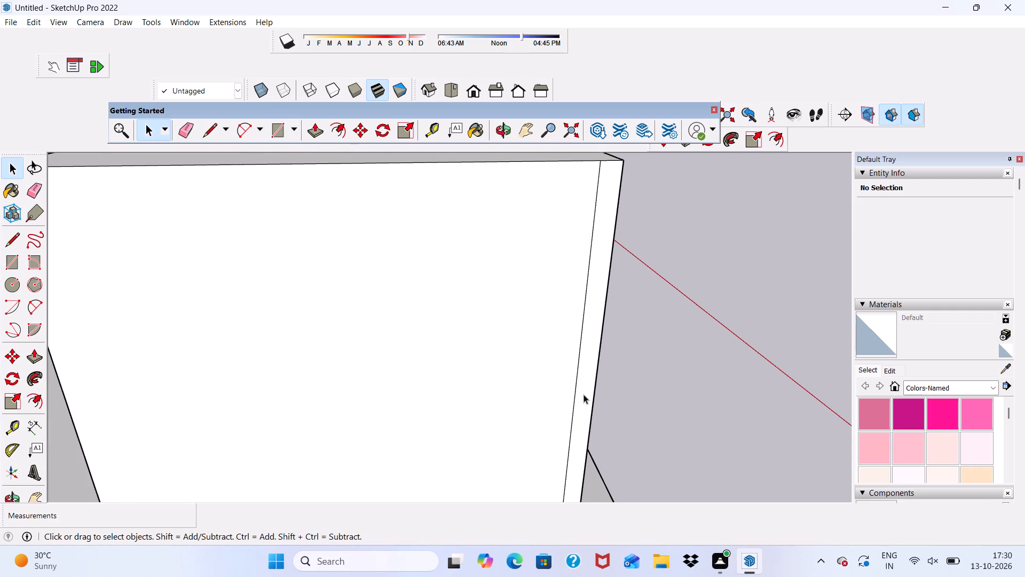
pyautogui.doubleClick(584, 394)
pyautogui.click(357, 127)
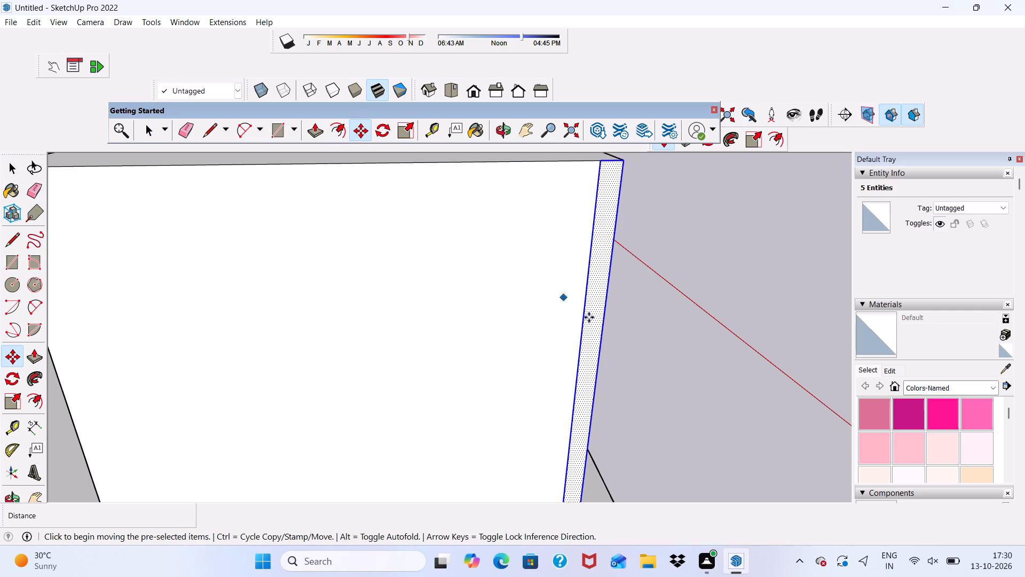
pyautogui.click(594, 350)
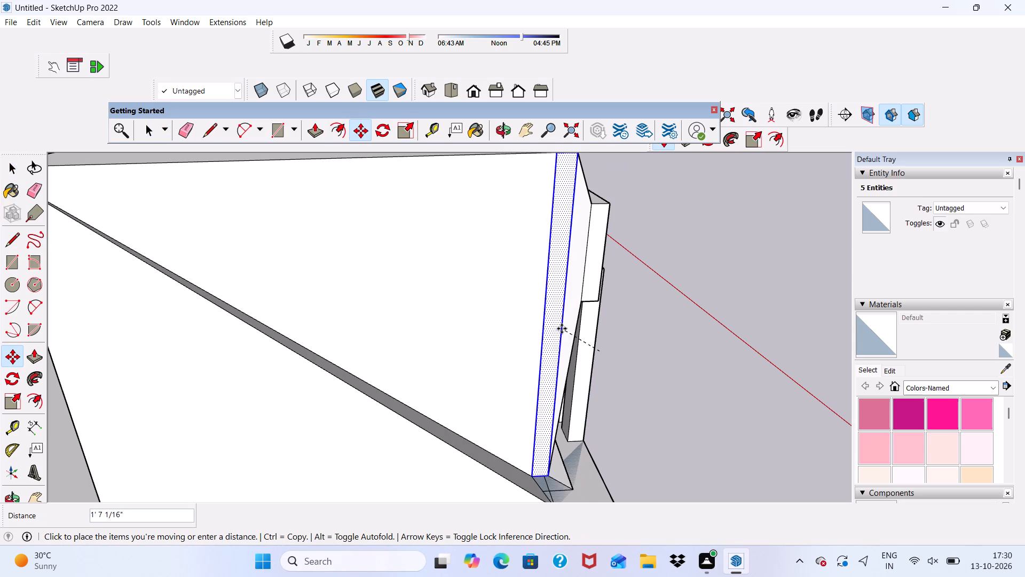
pyautogui.scroll(-7, 541, 357)
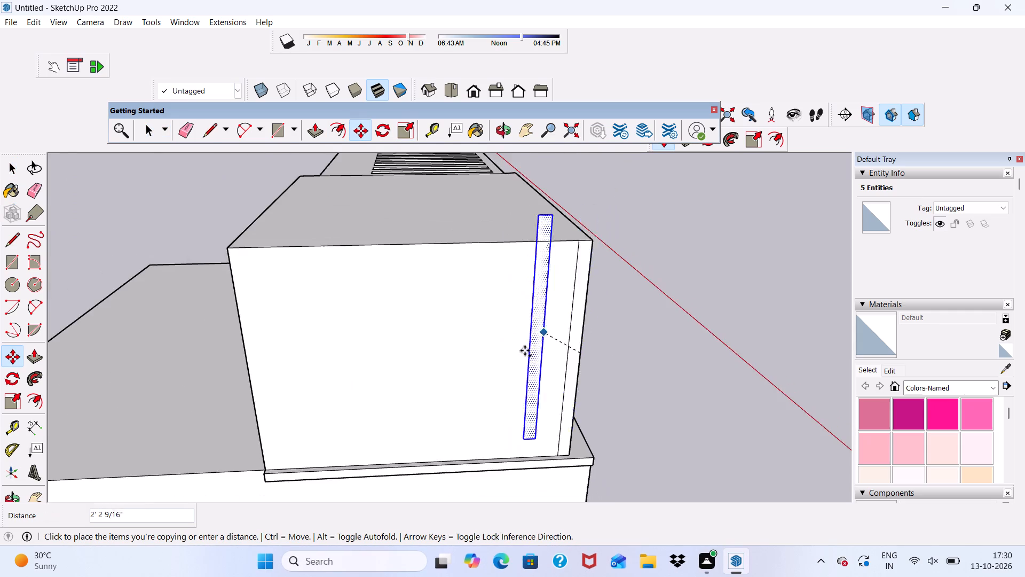
pyautogui.scroll(-2, 525, 350)
pyautogui.scroll(4, 542, 358)
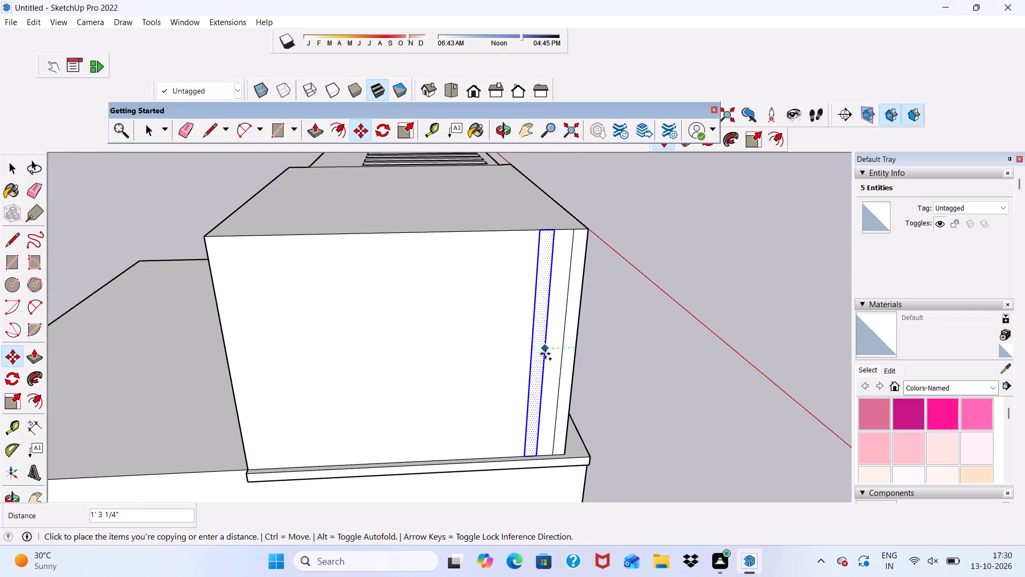
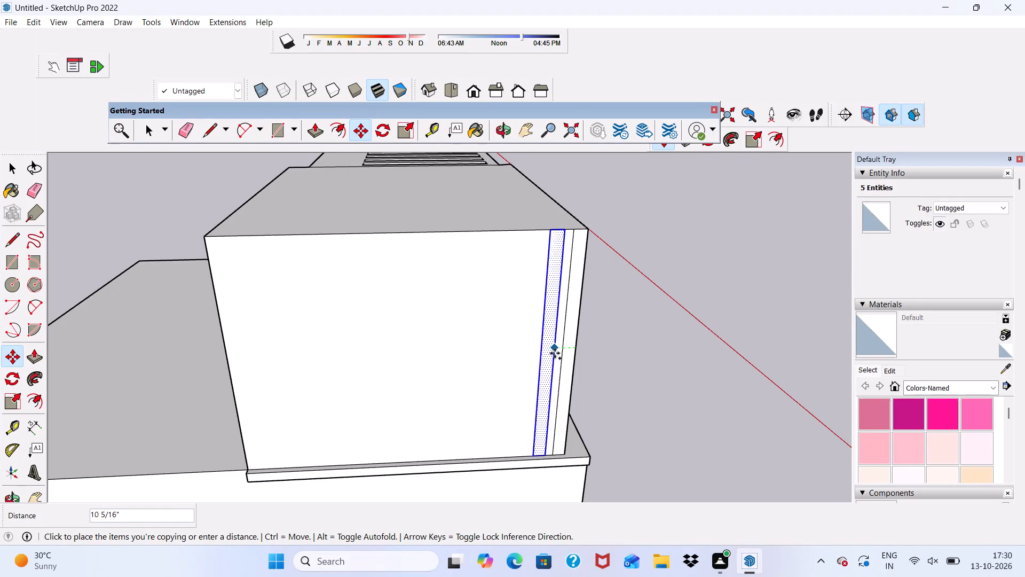
# Place the strip copy about 10 5/16" along the upper block's side wall and repeat it as a 20-copy array.
pyautogui.click(555, 353)
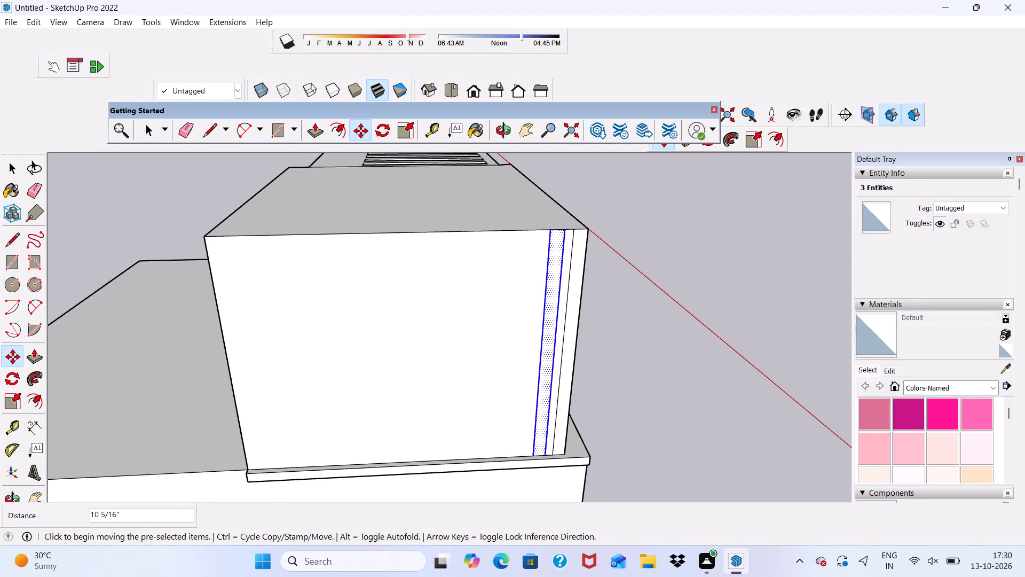
pyautogui.hotkey('shift', '*')
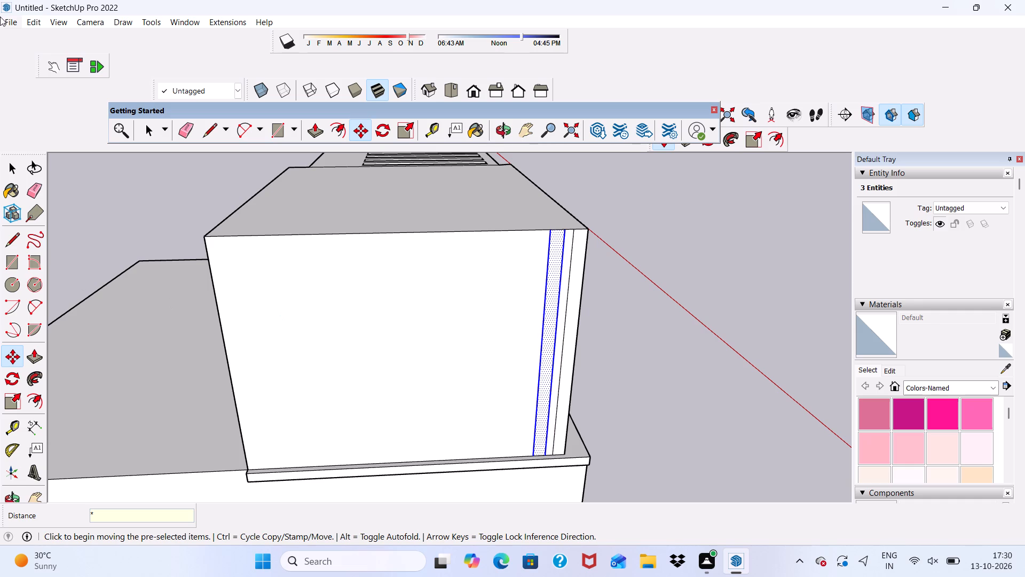
pyautogui.write('20')
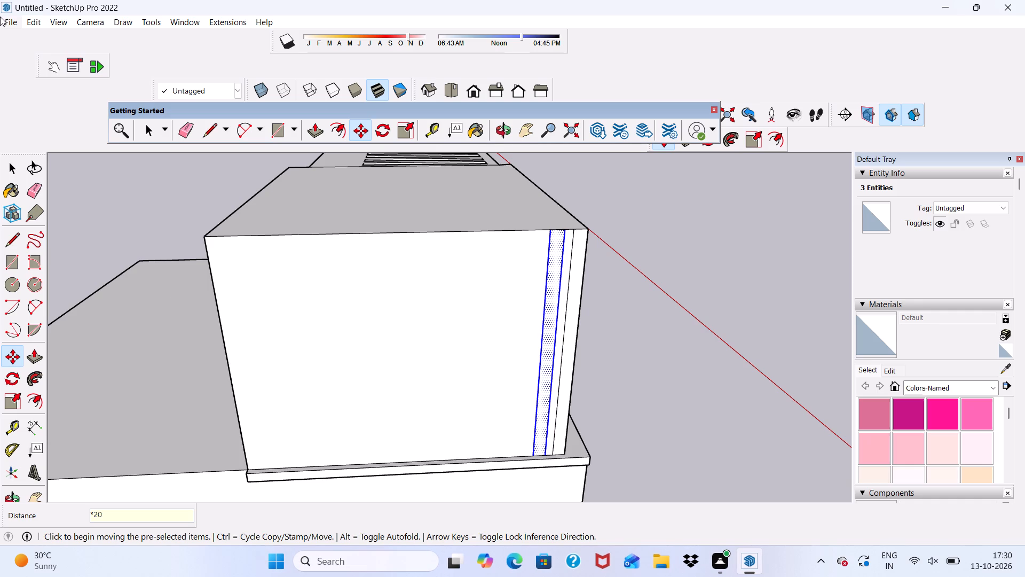
pyautogui.press('Return')
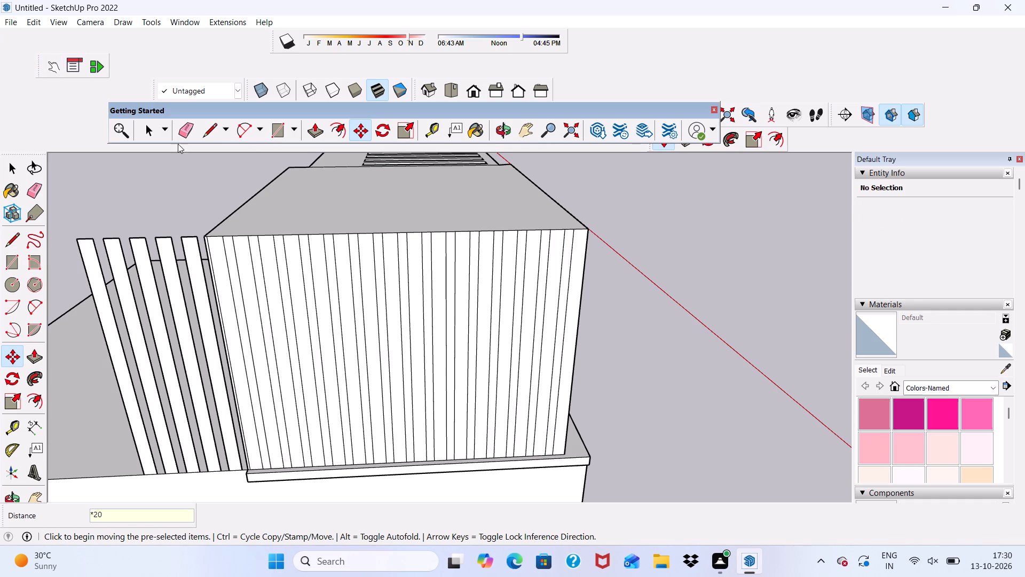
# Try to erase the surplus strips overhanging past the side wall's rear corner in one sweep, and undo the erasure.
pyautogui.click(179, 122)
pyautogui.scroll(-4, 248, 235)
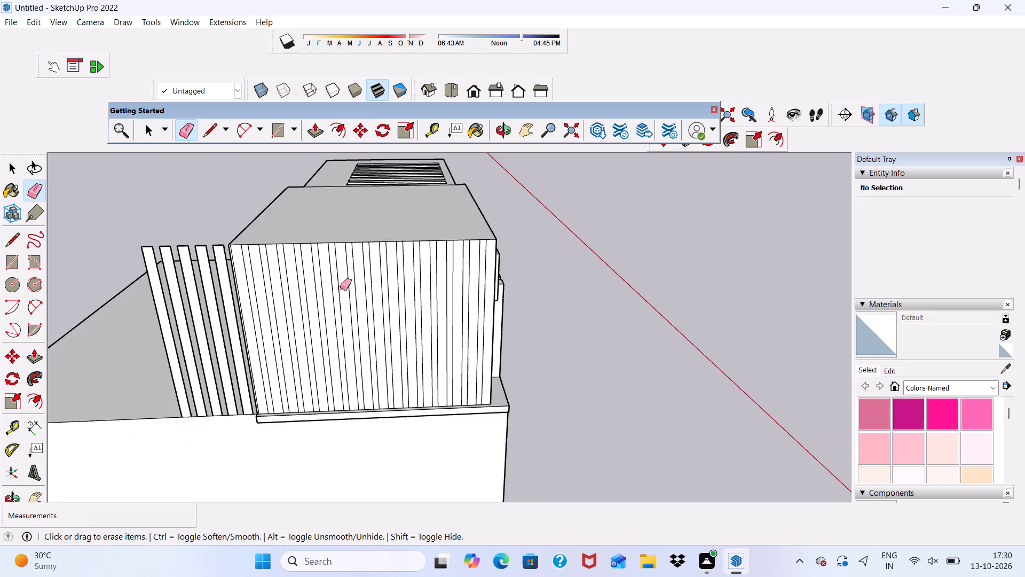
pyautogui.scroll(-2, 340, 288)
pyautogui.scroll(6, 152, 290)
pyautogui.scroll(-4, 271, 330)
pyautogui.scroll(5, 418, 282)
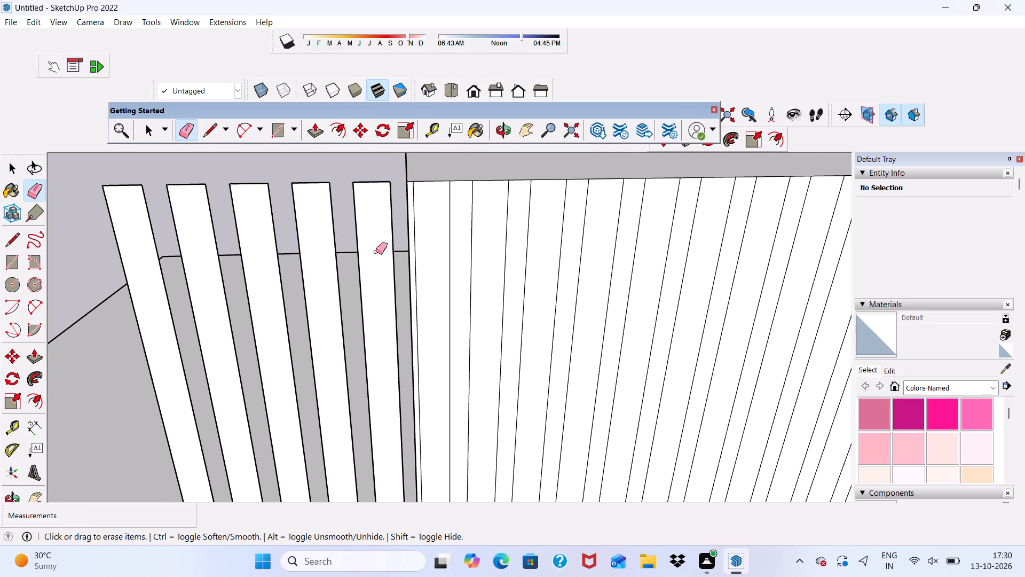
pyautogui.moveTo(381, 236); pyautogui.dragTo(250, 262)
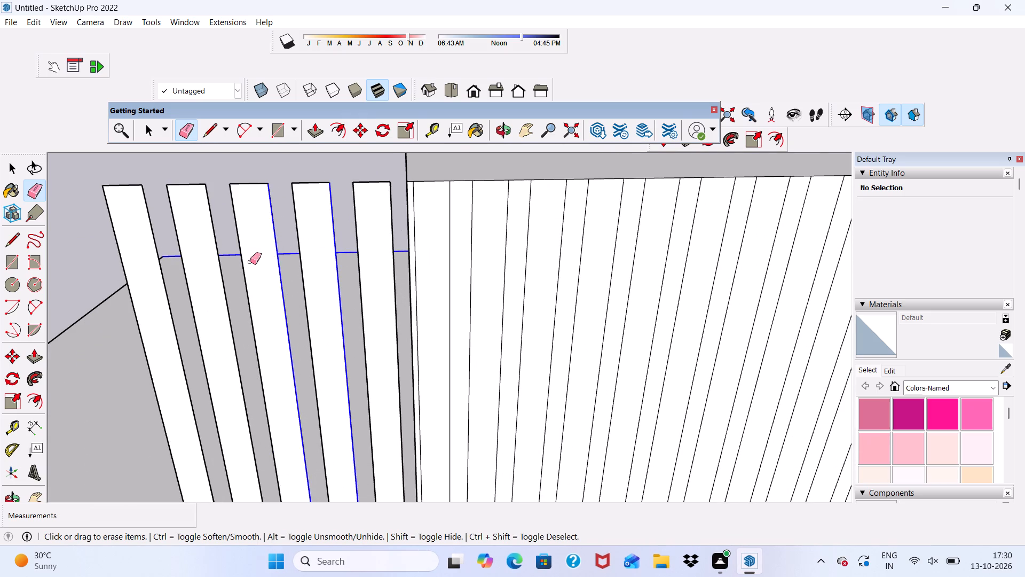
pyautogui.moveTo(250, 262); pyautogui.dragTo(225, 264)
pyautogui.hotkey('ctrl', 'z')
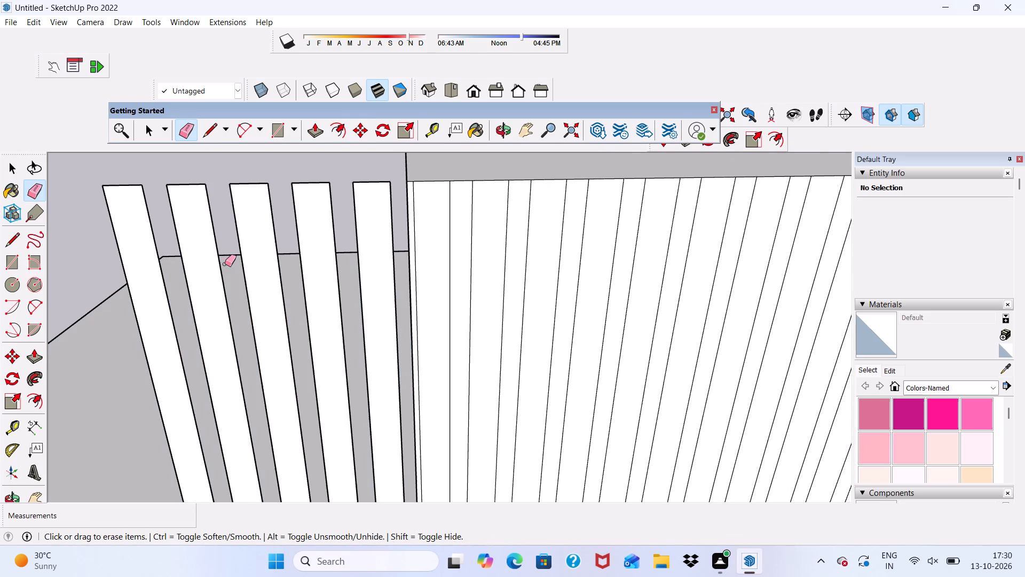
# Erase the top edge and both vertical edges of the surplus strip closest to the side wall's rear corner.
pyautogui.scroll(5, 407, 245)
pyautogui.scroll(-11, 381, 222)
pyautogui.moveTo(440, 263); pyautogui.dragTo(576, 272, button='middle')
pyautogui.scroll(6, 514, 185)
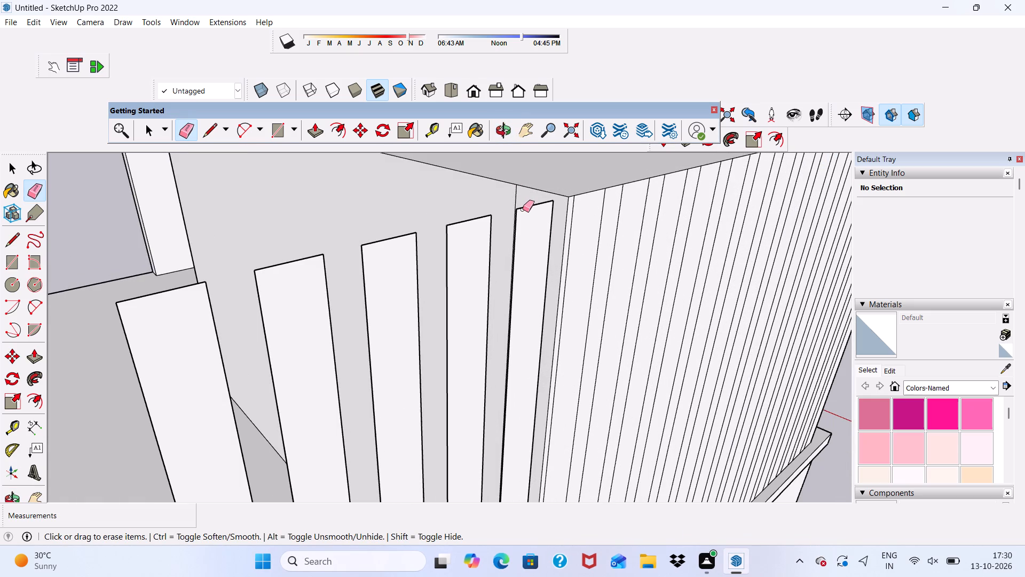
pyautogui.click(523, 209)
pyautogui.click(523, 209)
pyautogui.click(519, 208)
pyautogui.click(549, 228)
pyautogui.click(550, 226)
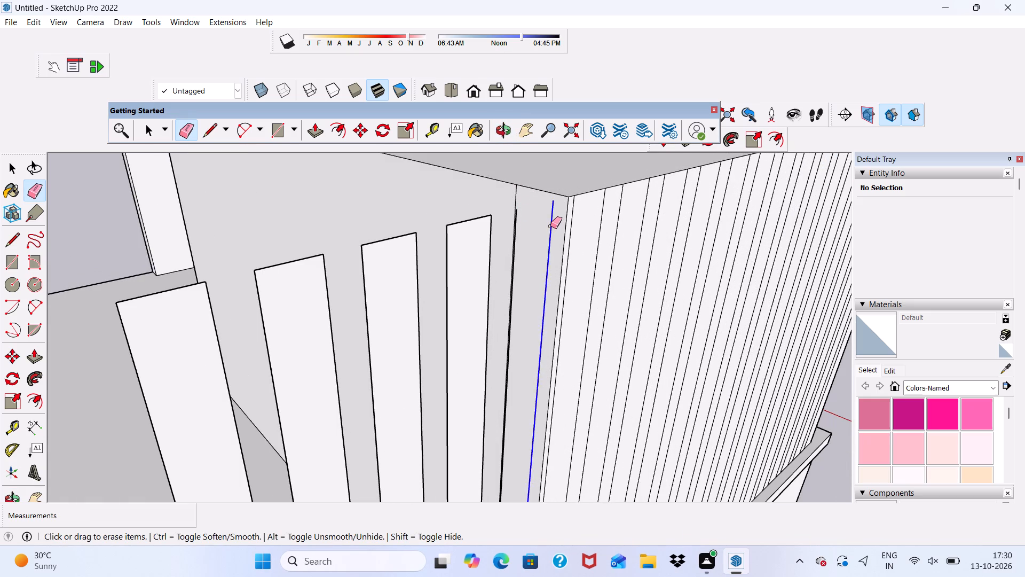
pyautogui.click(515, 248)
pyautogui.moveTo(515, 248); pyautogui.dragTo(509, 254)
# Erase the vertical edges of the four remaining surplus strips beyond the side wall's rear corner.
pyautogui.scroll(-8, 502, 237)
pyautogui.scroll(1, 544, 252)
pyautogui.moveTo(524, 269); pyautogui.dragTo(390, 277, button='middle')
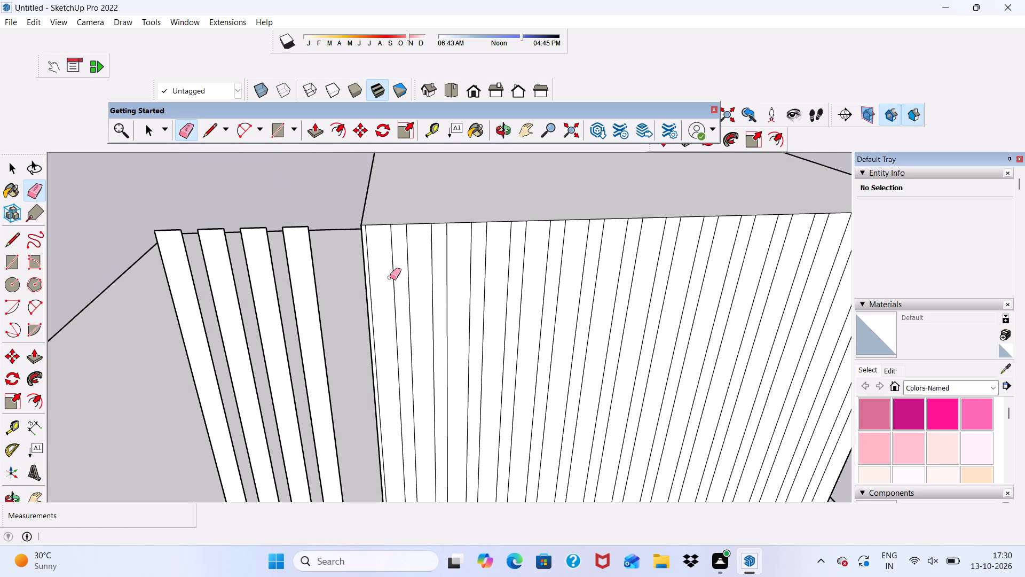
pyautogui.moveTo(318, 293); pyautogui.dragTo(269, 297)
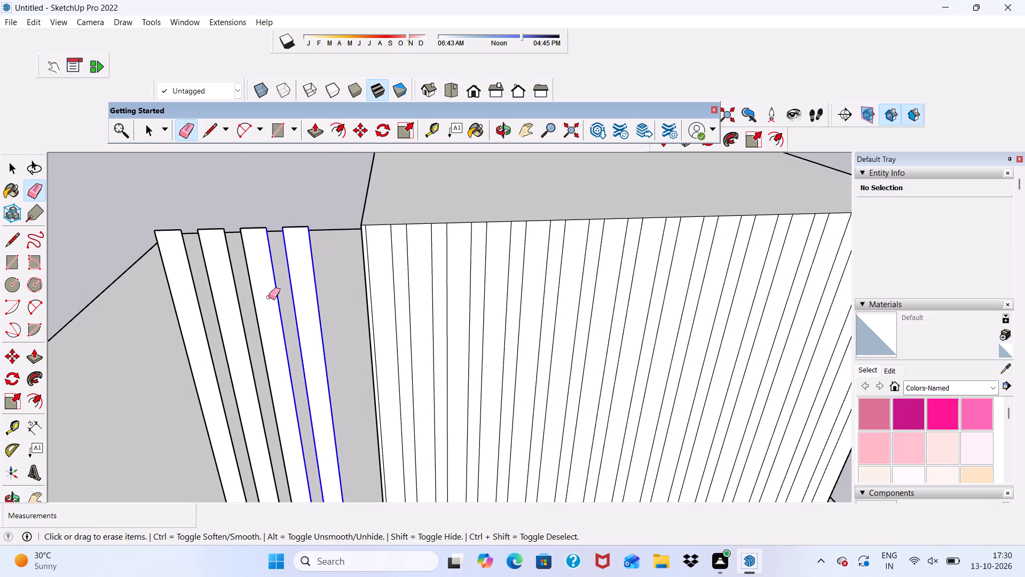
pyautogui.moveTo(269, 297); pyautogui.dragTo(177, 306)
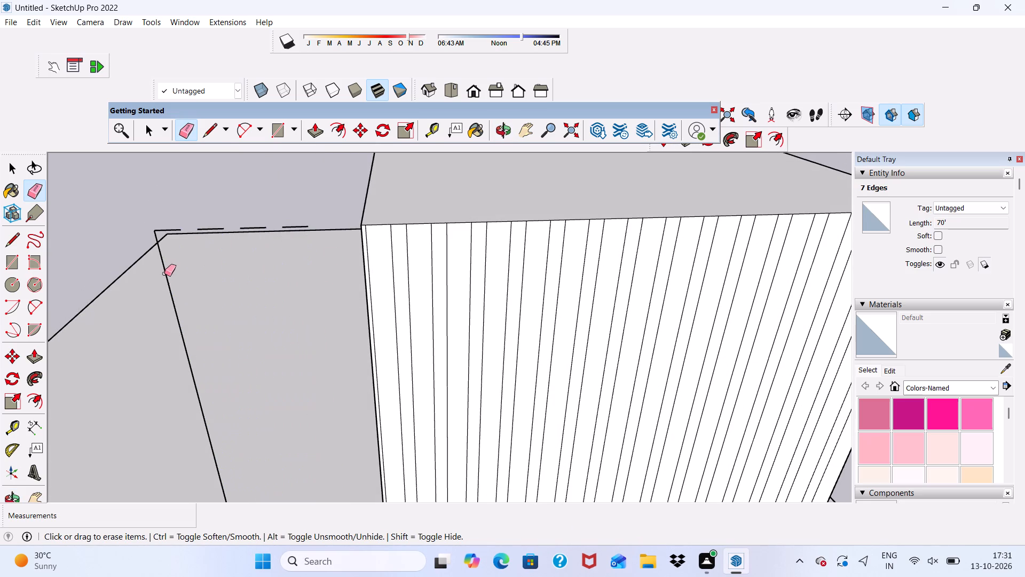
pyautogui.moveTo(162, 266); pyautogui.dragTo(163, 274)
# Erase the four short top edges left floating beyond the side wall's rear corner.
pyautogui.scroll(5, 176, 229)
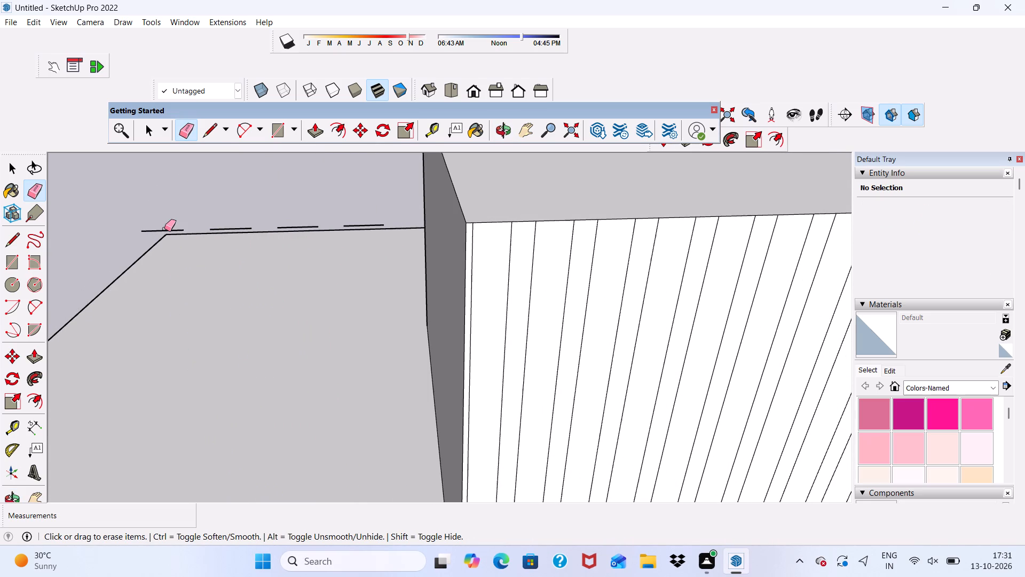
pyautogui.moveTo(159, 228); pyautogui.dragTo(152, 226)
pyautogui.click(149, 231)
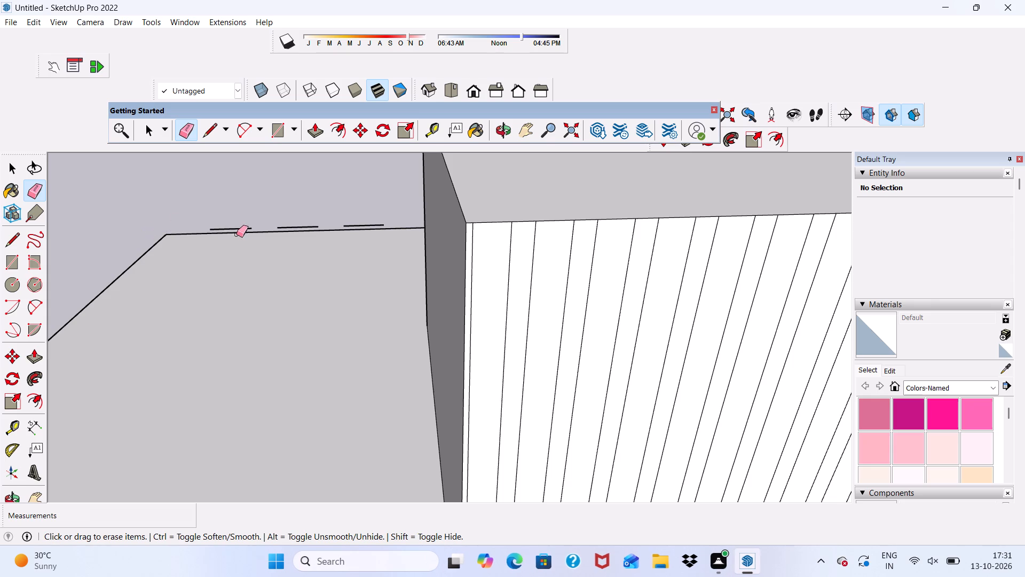
pyautogui.scroll(5, 245, 232)
pyautogui.scroll(-10, 245, 232)
pyautogui.moveTo(267, 313); pyautogui.dragTo(307, 320, button='middle')
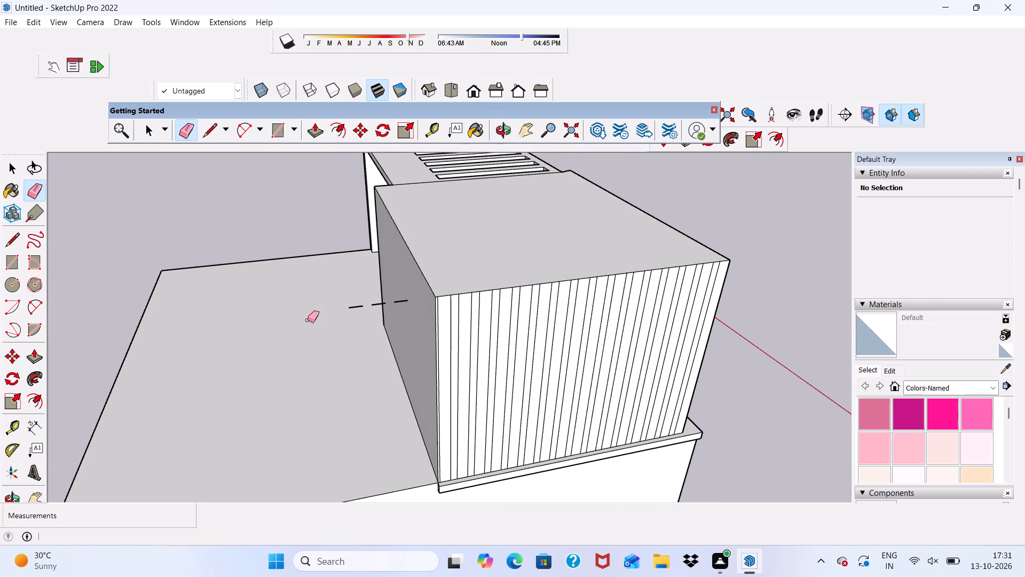
pyautogui.click(404, 301)
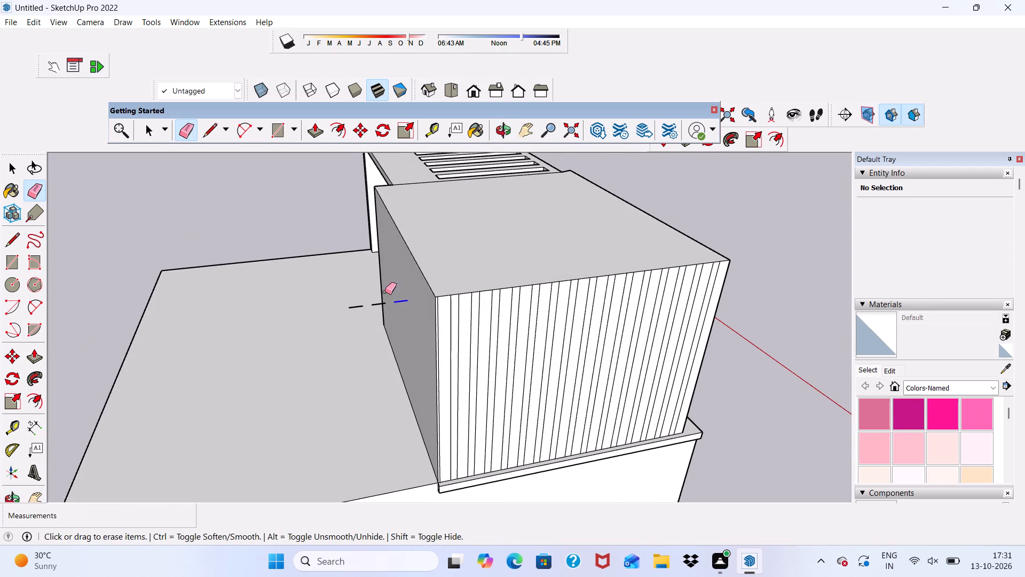
pyautogui.click(374, 305)
pyautogui.moveTo(358, 303); pyautogui.dragTo(346, 318)
pyautogui.click(346, 318)
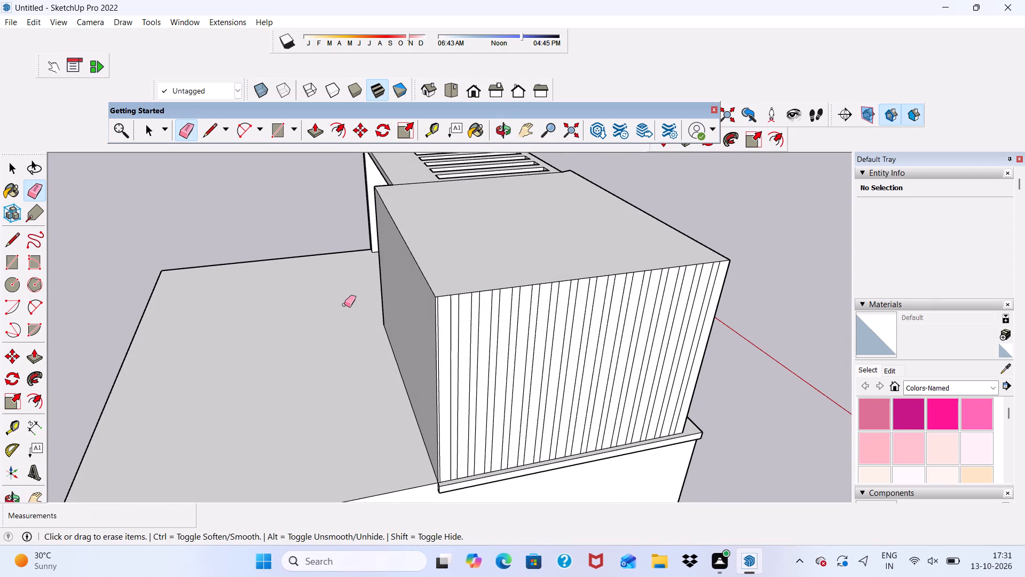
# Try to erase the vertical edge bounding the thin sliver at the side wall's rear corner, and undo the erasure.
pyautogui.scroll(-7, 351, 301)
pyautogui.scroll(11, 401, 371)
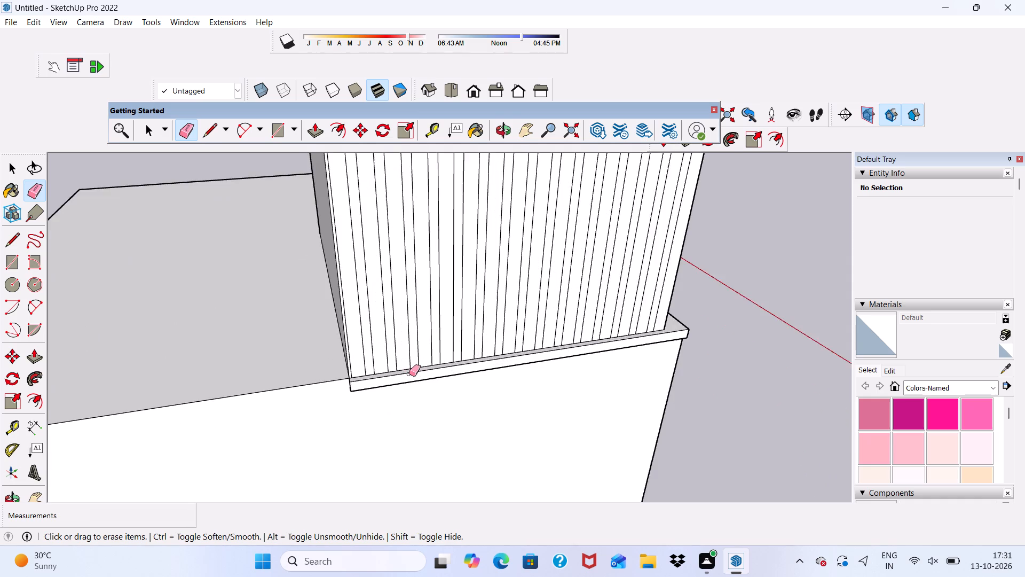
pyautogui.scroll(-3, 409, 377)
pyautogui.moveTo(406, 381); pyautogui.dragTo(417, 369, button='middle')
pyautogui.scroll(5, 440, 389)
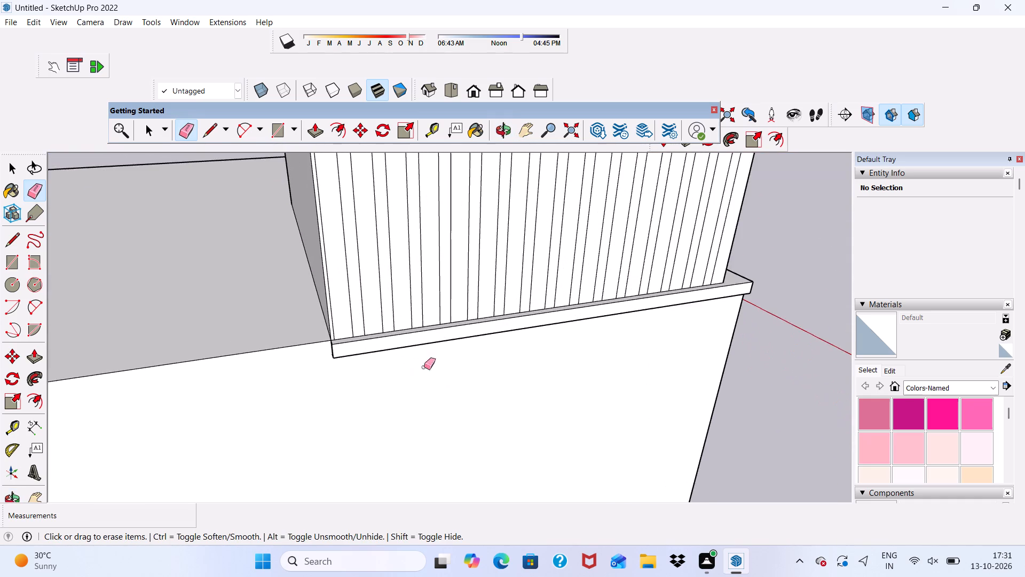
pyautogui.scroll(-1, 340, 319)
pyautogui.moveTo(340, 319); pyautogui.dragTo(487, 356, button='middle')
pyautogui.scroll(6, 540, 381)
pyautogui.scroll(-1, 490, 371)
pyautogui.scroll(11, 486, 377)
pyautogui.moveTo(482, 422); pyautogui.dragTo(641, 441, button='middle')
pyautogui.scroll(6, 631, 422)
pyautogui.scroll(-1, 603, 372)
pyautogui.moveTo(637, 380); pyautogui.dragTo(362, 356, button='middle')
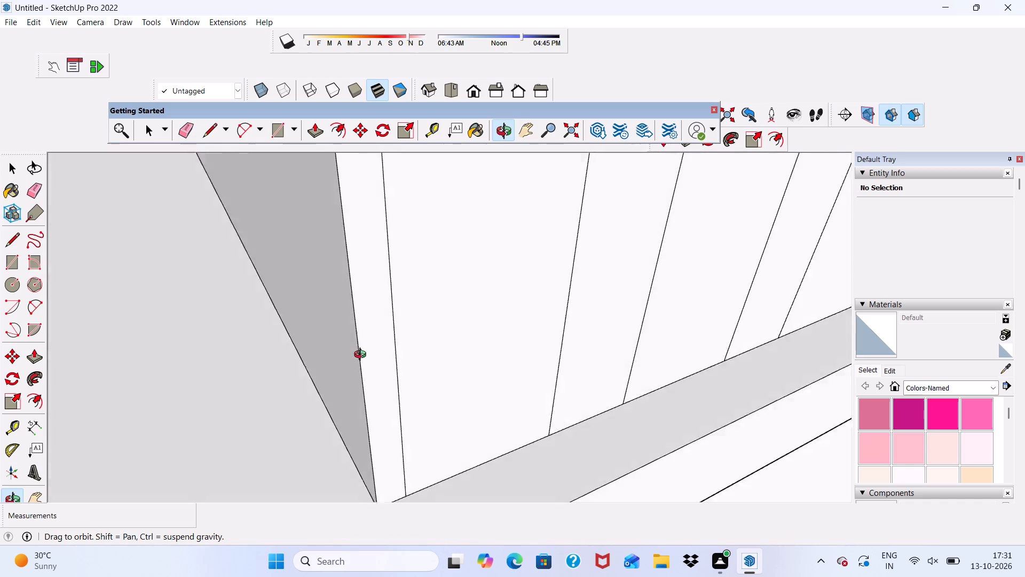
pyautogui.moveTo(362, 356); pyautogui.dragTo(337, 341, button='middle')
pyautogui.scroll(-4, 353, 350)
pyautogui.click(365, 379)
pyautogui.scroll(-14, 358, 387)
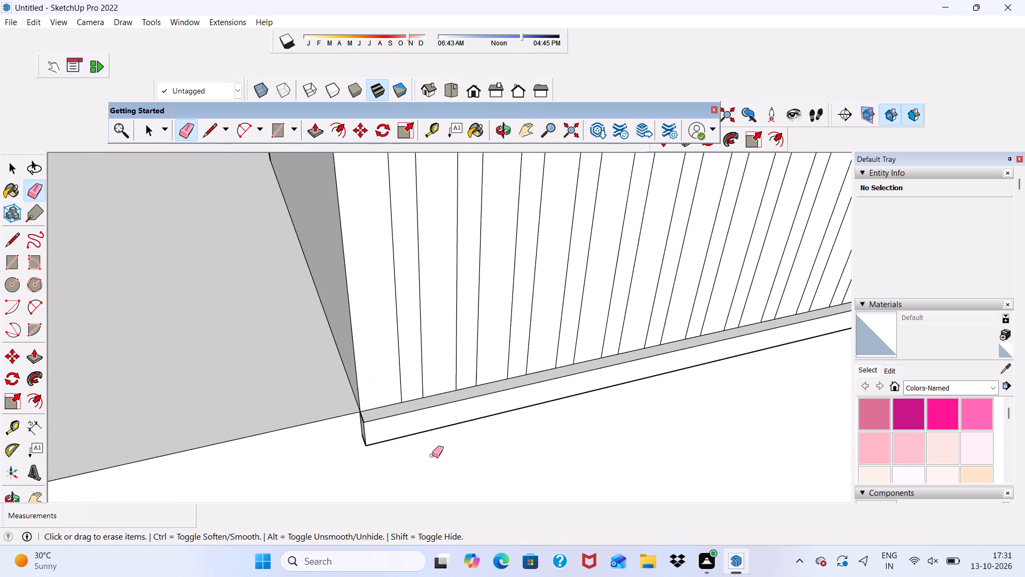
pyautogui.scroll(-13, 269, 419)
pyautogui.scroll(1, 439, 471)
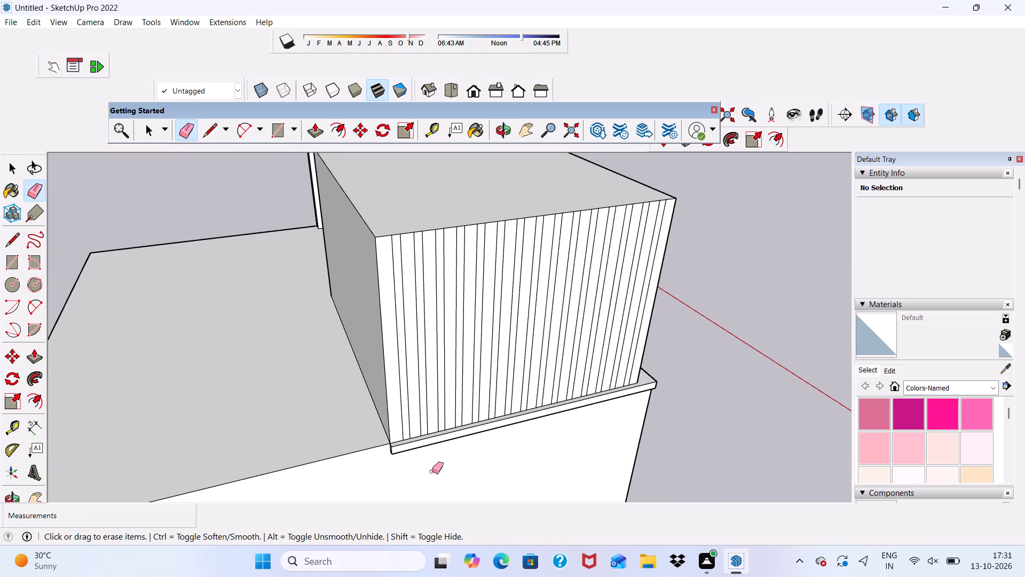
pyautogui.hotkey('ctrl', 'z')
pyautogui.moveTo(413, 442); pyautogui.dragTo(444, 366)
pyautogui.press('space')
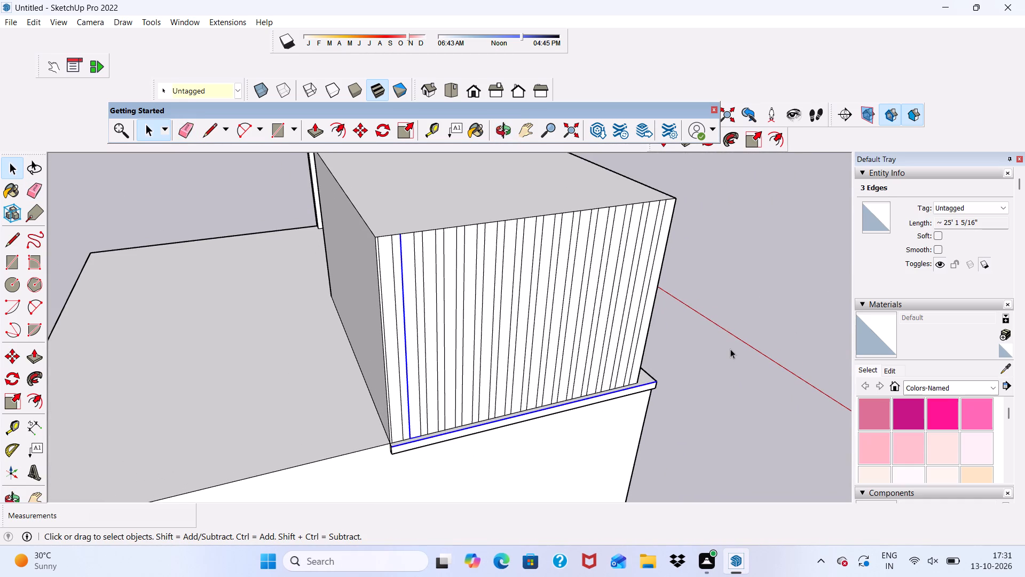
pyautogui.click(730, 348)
# Push/Pull the strip at the side wall's front corner outward by 3".
pyautogui.scroll(-6, 716, 355)
pyautogui.moveTo(696, 387); pyautogui.dragTo(593, 333, button='middle')
pyautogui.scroll(9, 593, 333)
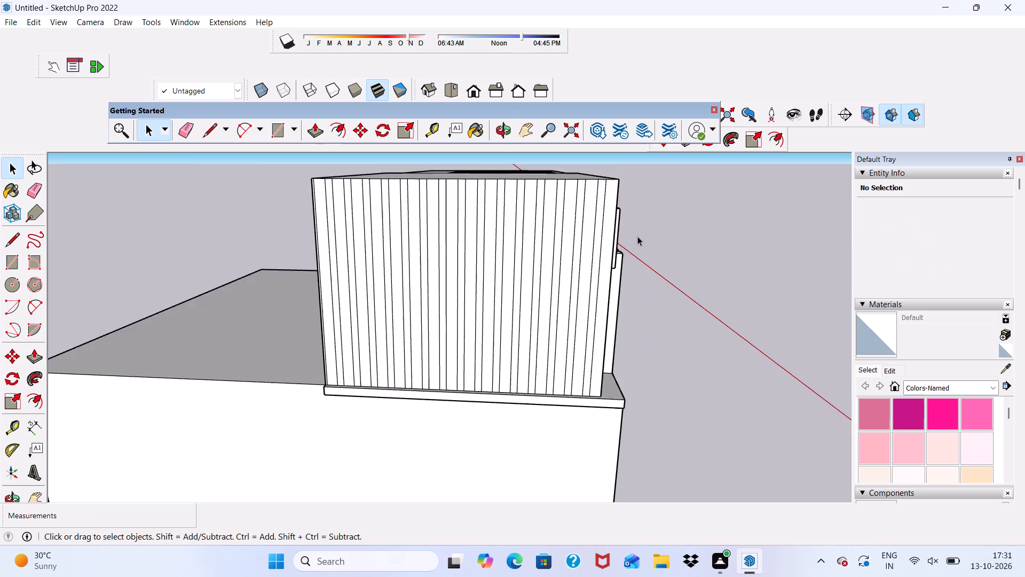
pyautogui.scroll(3, 637, 236)
pyautogui.click(539, 251)
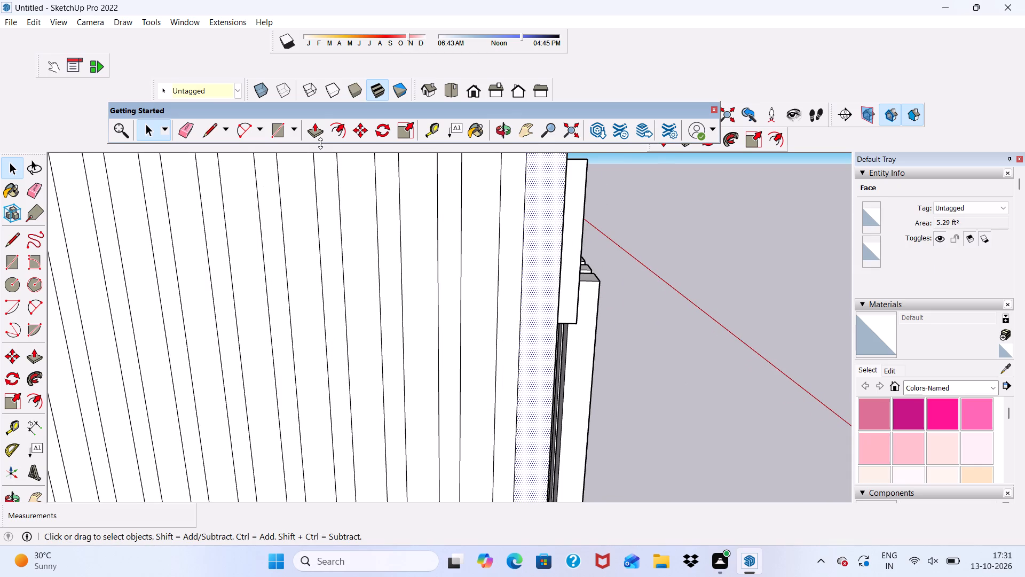
pyautogui.click(316, 139)
pyautogui.click(535, 278)
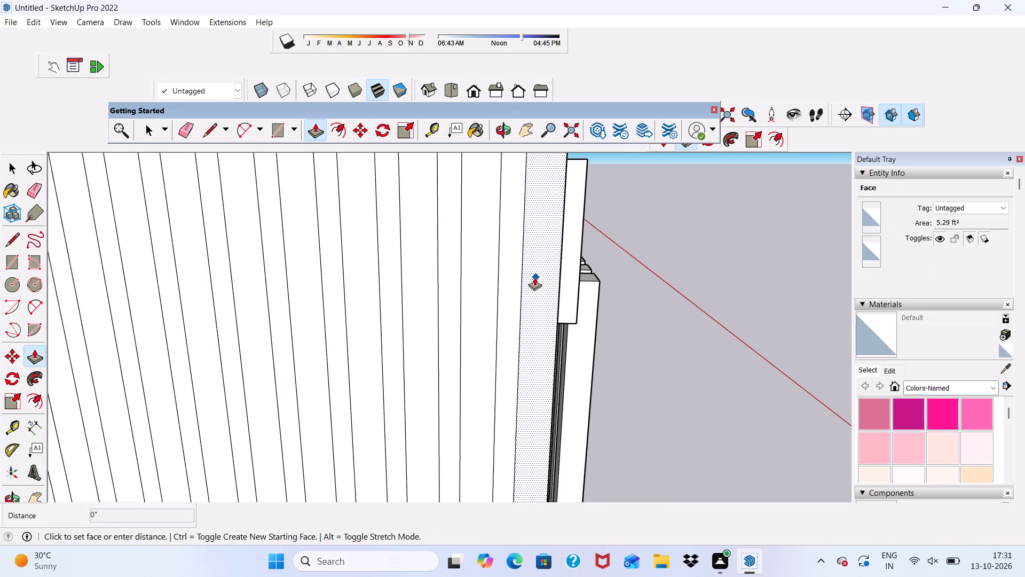
pyautogui.scroll(-4, 526, 282)
pyautogui.moveTo(535, 302); pyautogui.dragTo(432, 365, button='middle')
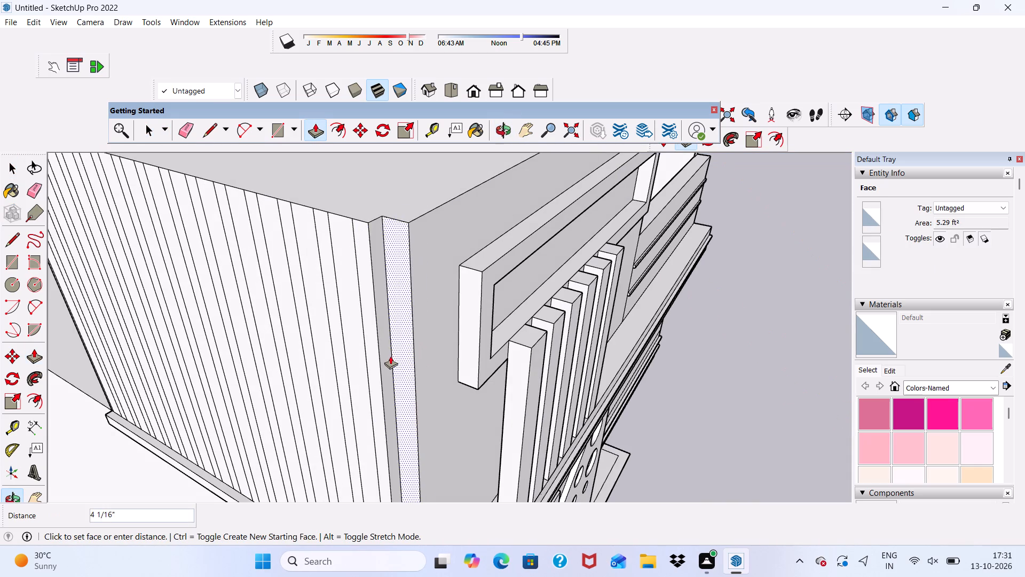
pyautogui.moveTo(332, 356); pyautogui.dragTo(376, 346)
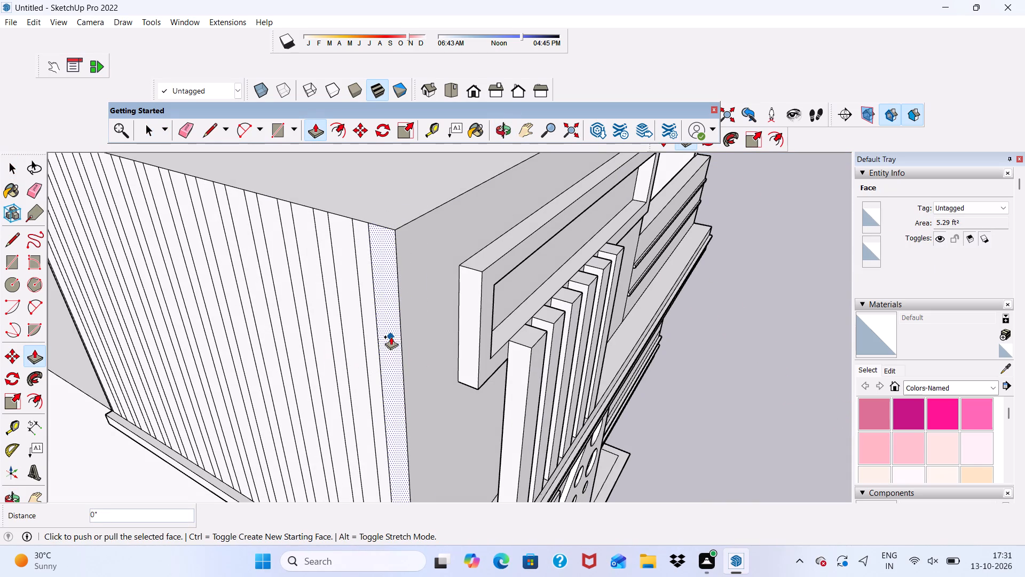
pyautogui.scroll(4, 389, 317)
pyautogui.click(389, 313)
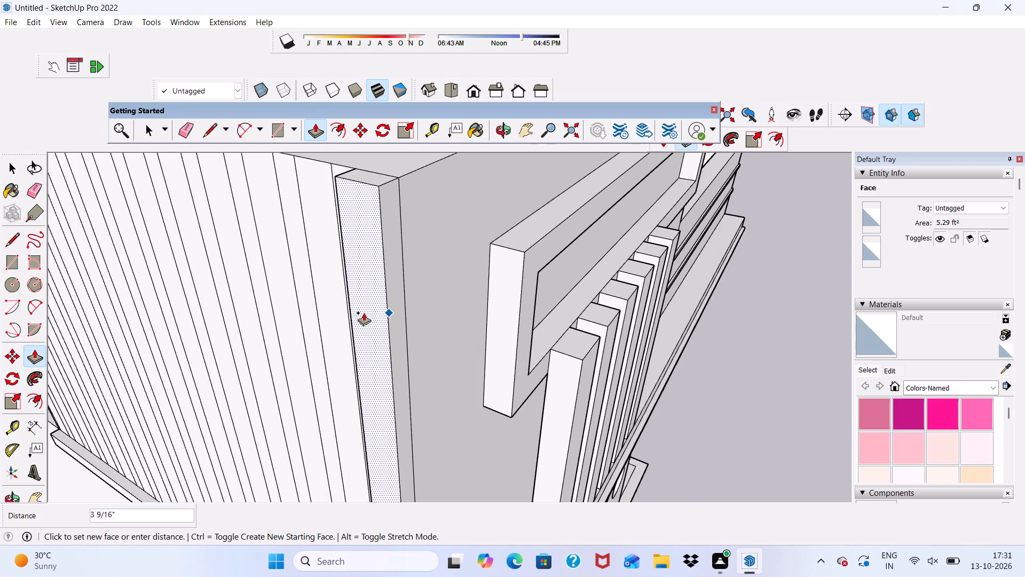
pyautogui.press('3')
pyautogui.hotkey('shift', '"')
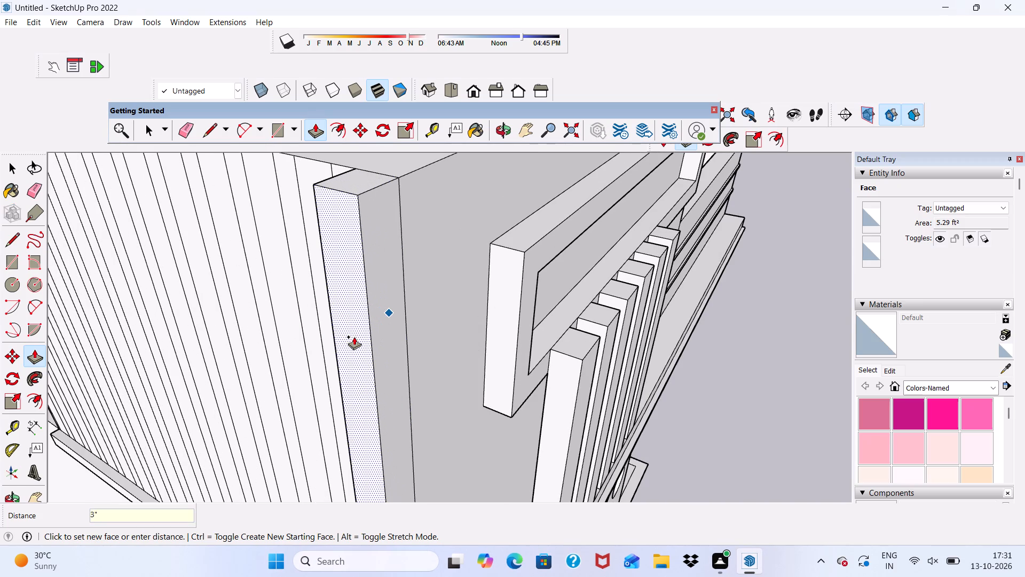
pyautogui.press('Return')
# Push/Pull the second and third strips from the front corner outward 3", matching the face of the projecting strips.
pyautogui.click(330, 262)
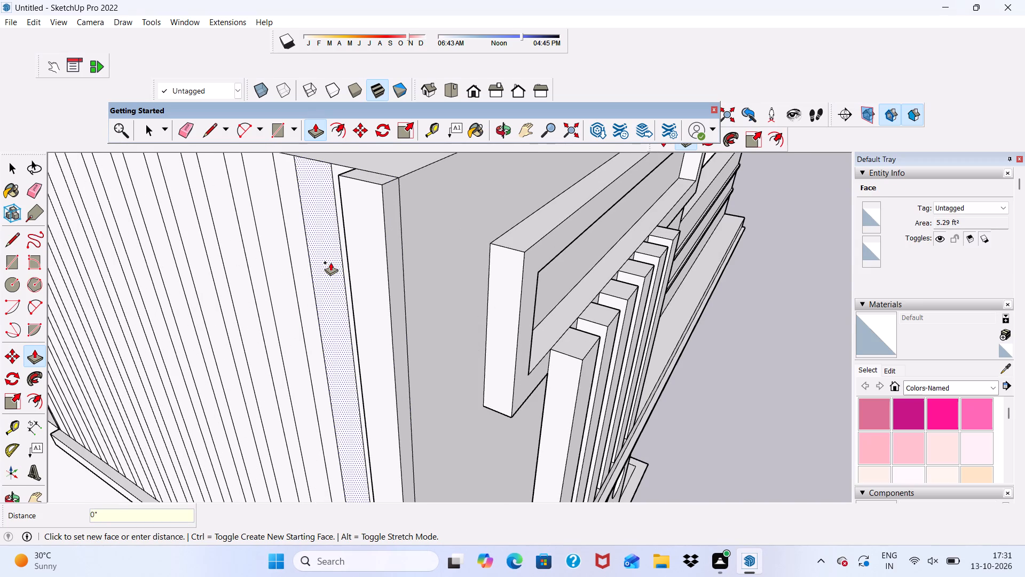
pyautogui.click(394, 337)
pyautogui.scroll(-6, 347, 303)
pyautogui.moveTo(343, 290); pyautogui.dragTo(438, 288, button='middle')
pyautogui.scroll(4, 399, 275)
pyautogui.click(377, 271)
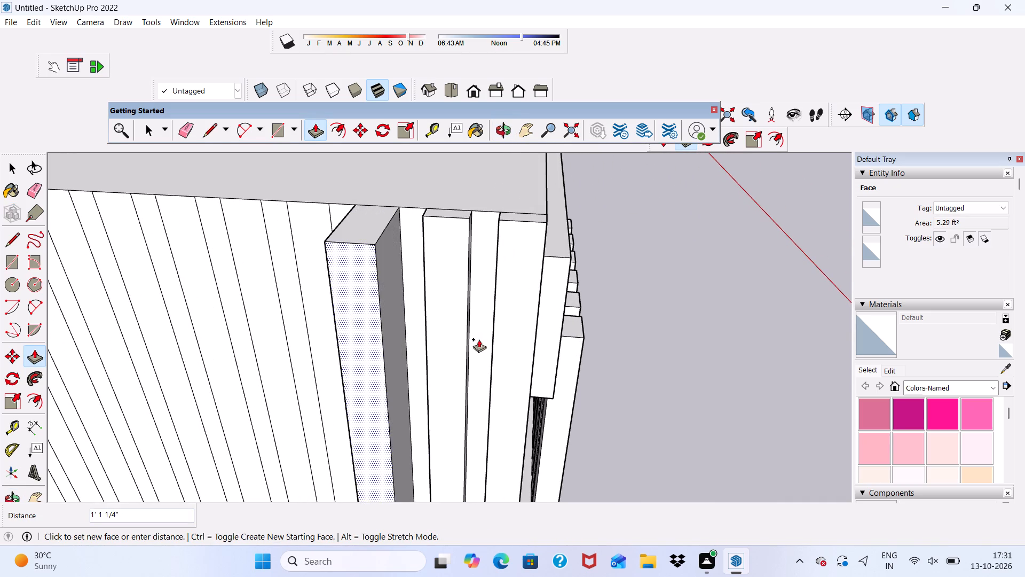
pyautogui.click(467, 339)
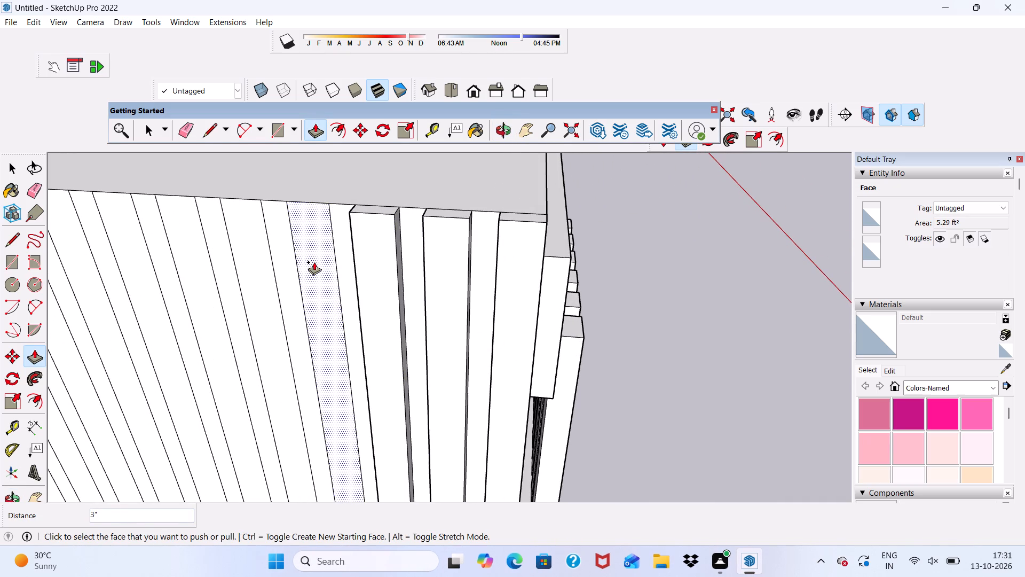
# Push/Pull the fourth to seventh strips from the side wall's front corner outward 3", matching the face of the projecting strips.
pyautogui.click(314, 262)
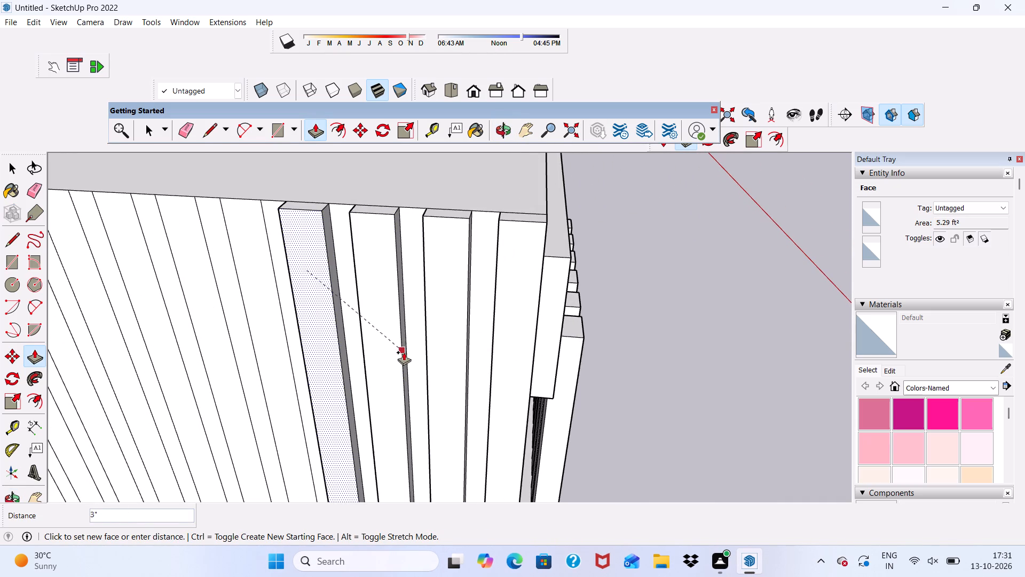
pyautogui.click(404, 355)
pyautogui.click(261, 272)
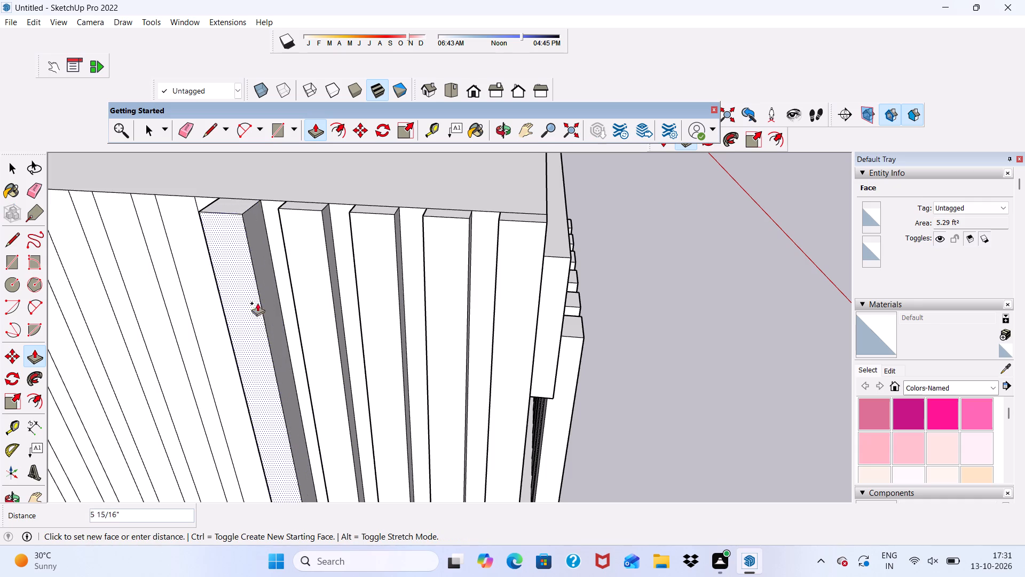
pyautogui.click(342, 343)
pyautogui.scroll(-9, 231, 268)
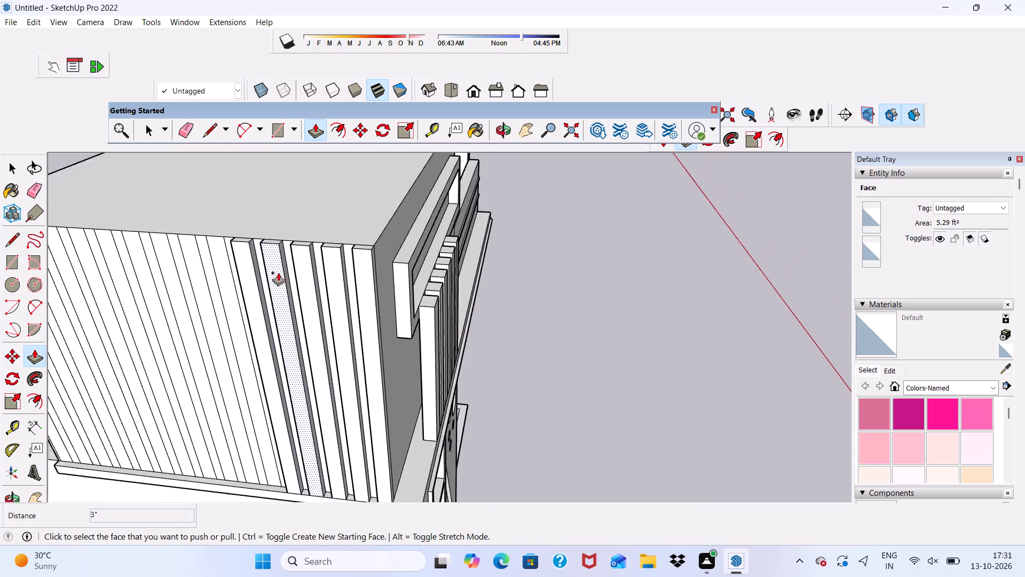
pyautogui.scroll(-2, 278, 272)
pyautogui.moveTo(282, 276); pyautogui.dragTo(415, 280, button='middle')
pyautogui.scroll(7, 337, 309)
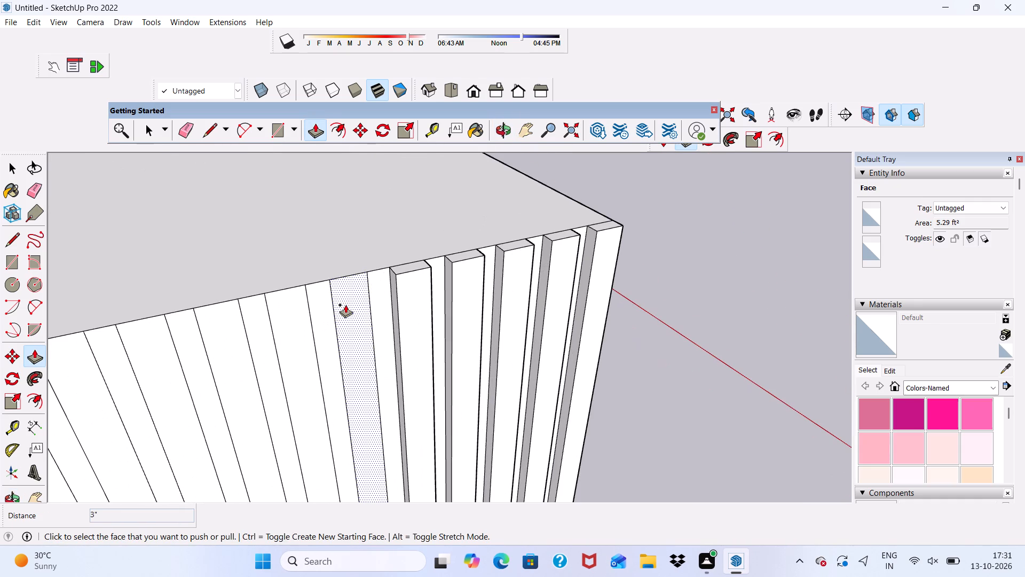
pyautogui.click(345, 305)
pyautogui.scroll(3, 429, 335)
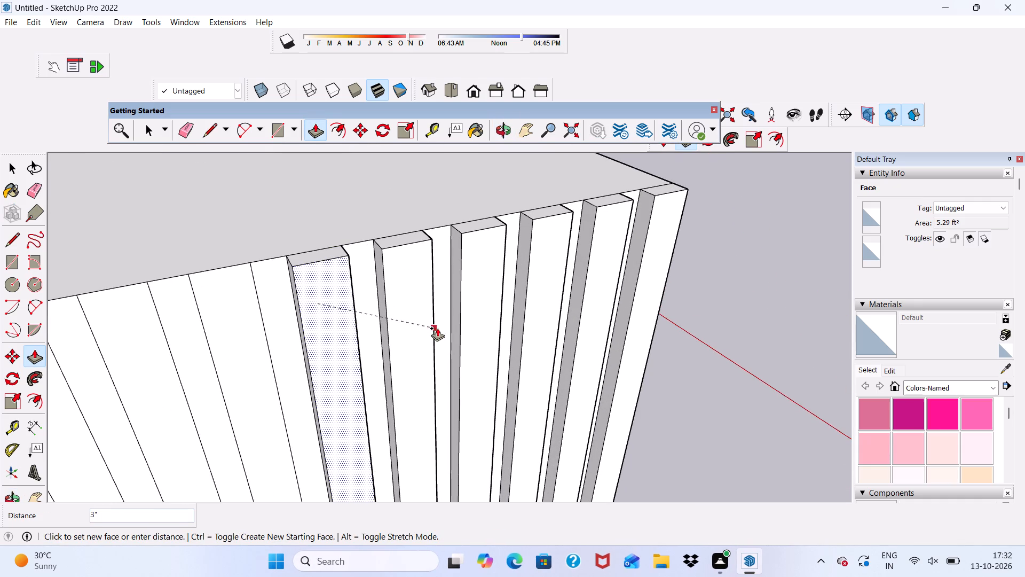
pyautogui.click(437, 328)
pyautogui.click(235, 320)
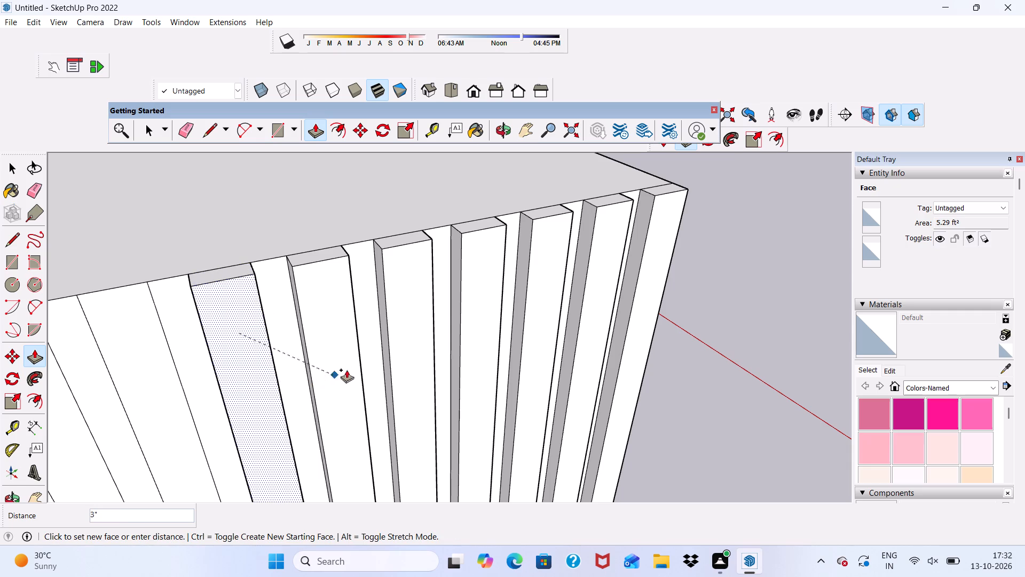
pyautogui.click(361, 353)
# Push/Pull the eighth, ninth and tenth strips from the front corner outward 3", flush with the projecting strips.
pyautogui.scroll(-6, 338, 269)
pyautogui.scroll(-4, 454, 248)
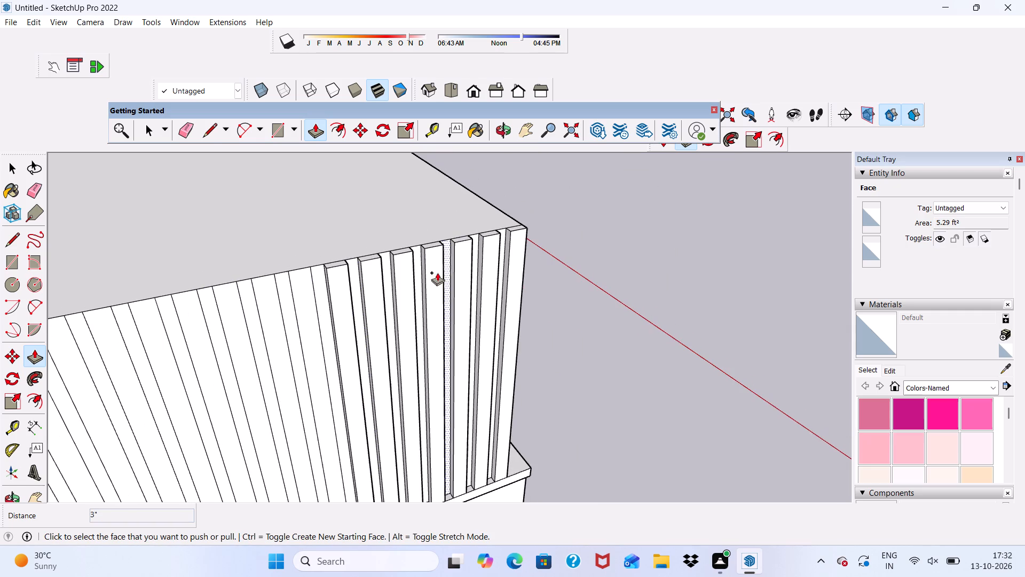
pyautogui.scroll(4, 299, 293)
pyautogui.click(302, 290)
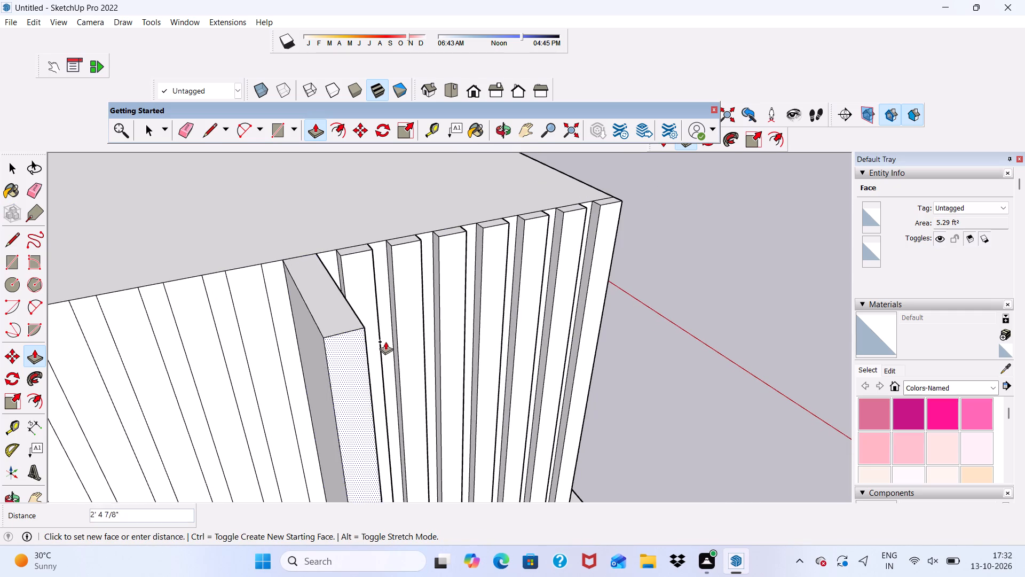
pyautogui.scroll(4, 384, 330)
pyautogui.click(381, 316)
pyautogui.scroll(-6, 207, 224)
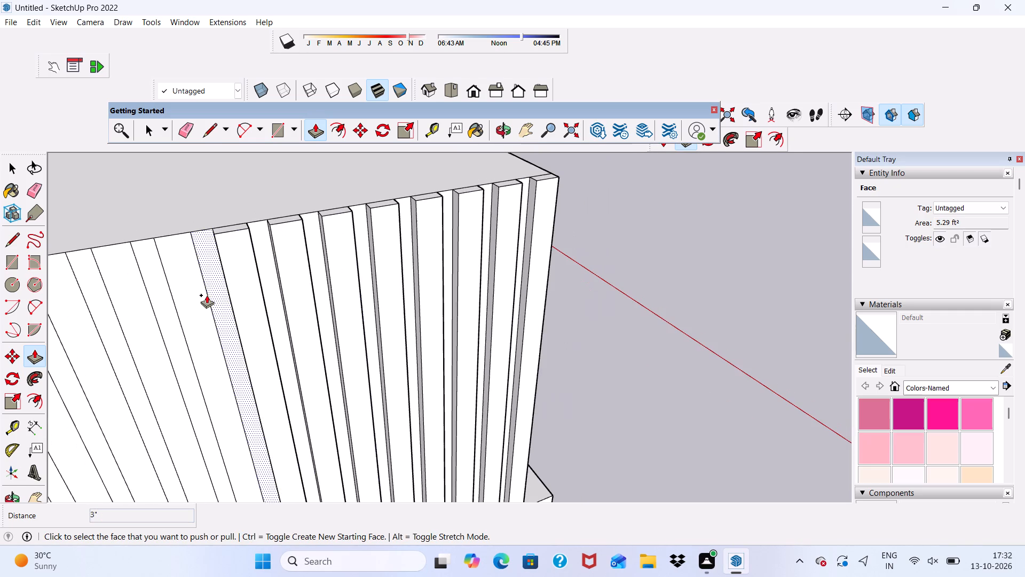
pyautogui.click(190, 276)
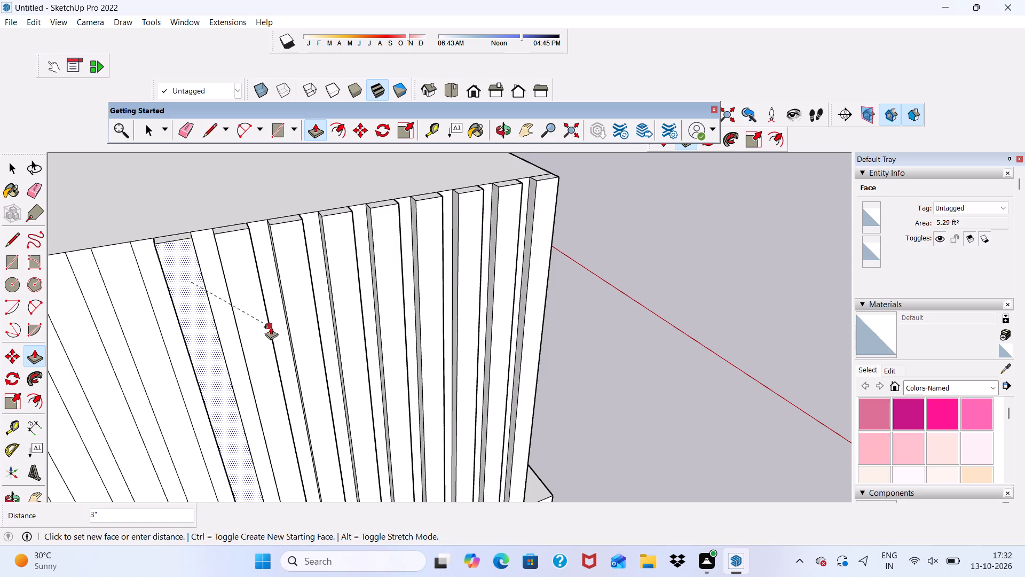
pyautogui.click(266, 321)
pyautogui.scroll(-6, 257, 286)
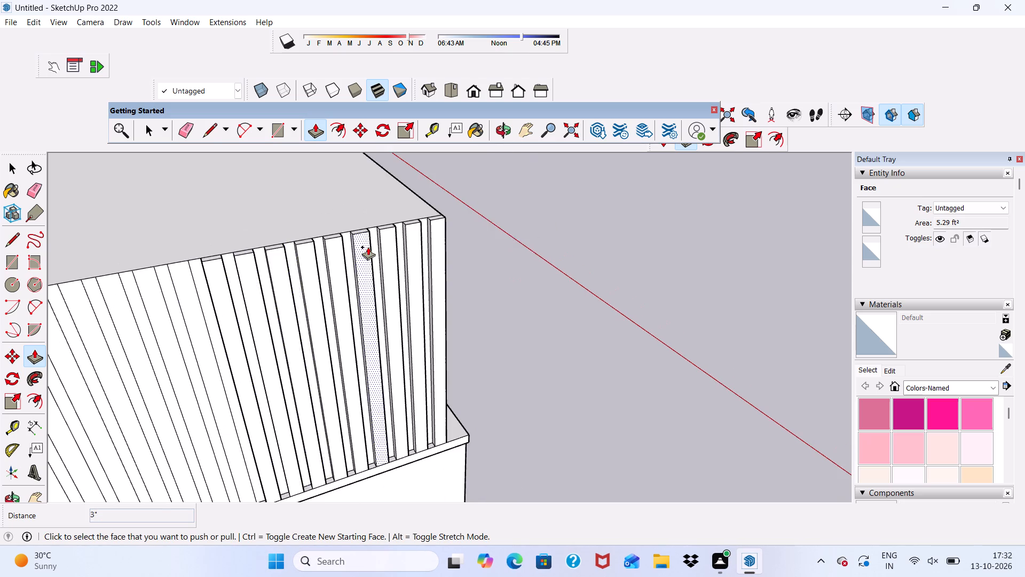
pyautogui.scroll(-5, 318, 262)
pyautogui.scroll(6, 251, 282)
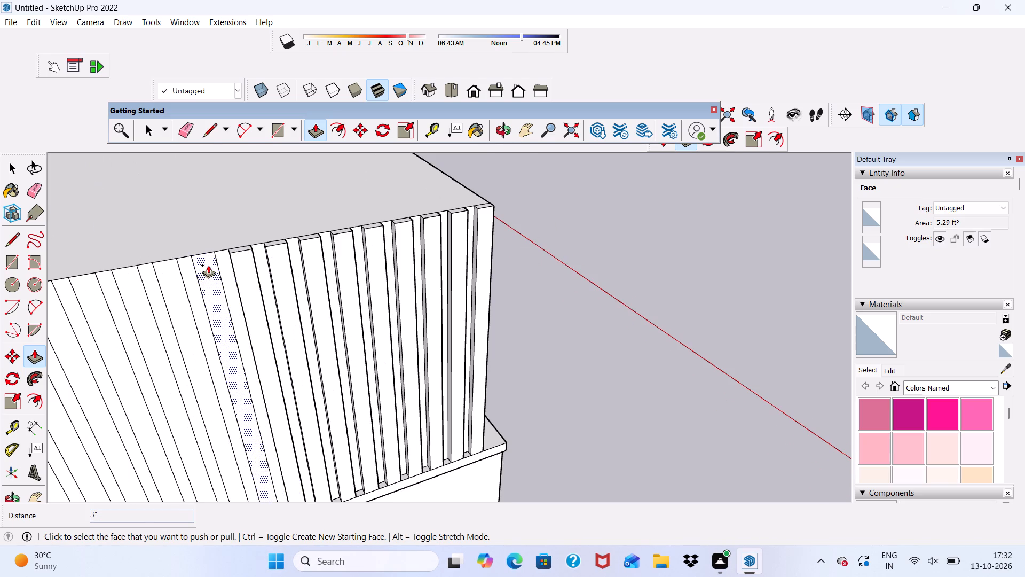
pyautogui.click(208, 265)
pyautogui.scroll(2, 266, 305)
pyautogui.click(267, 303)
# Push/Pull the eleventh, twelfth and thirteenth strips from the front corner outward 3", flush with the projecting strips.
pyautogui.scroll(-1, 194, 293)
pyautogui.scroll(2, 140, 282)
pyautogui.click(161, 275)
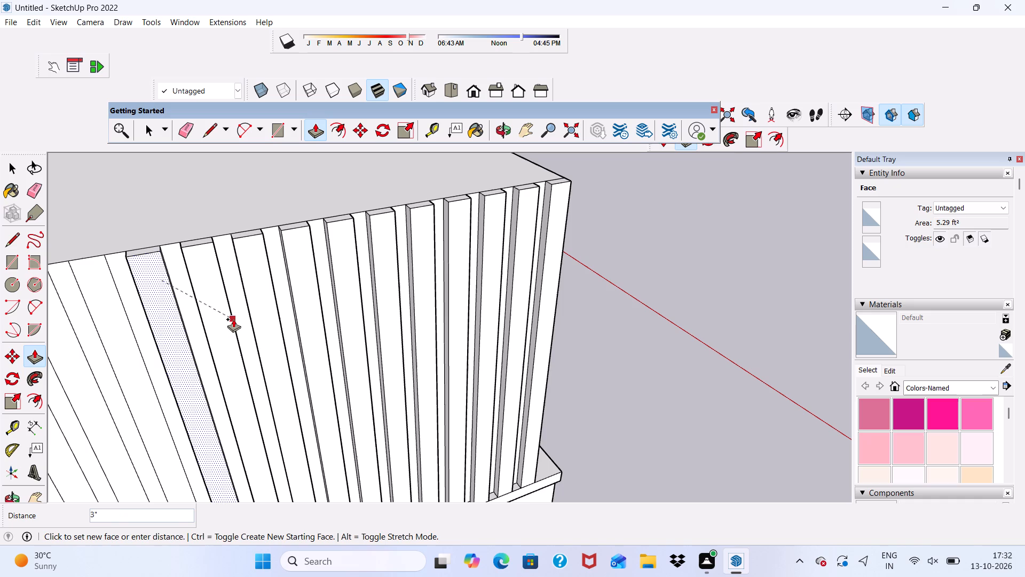
pyautogui.click(233, 318)
pyautogui.scroll(-8, 244, 290)
pyautogui.scroll(5, 222, 284)
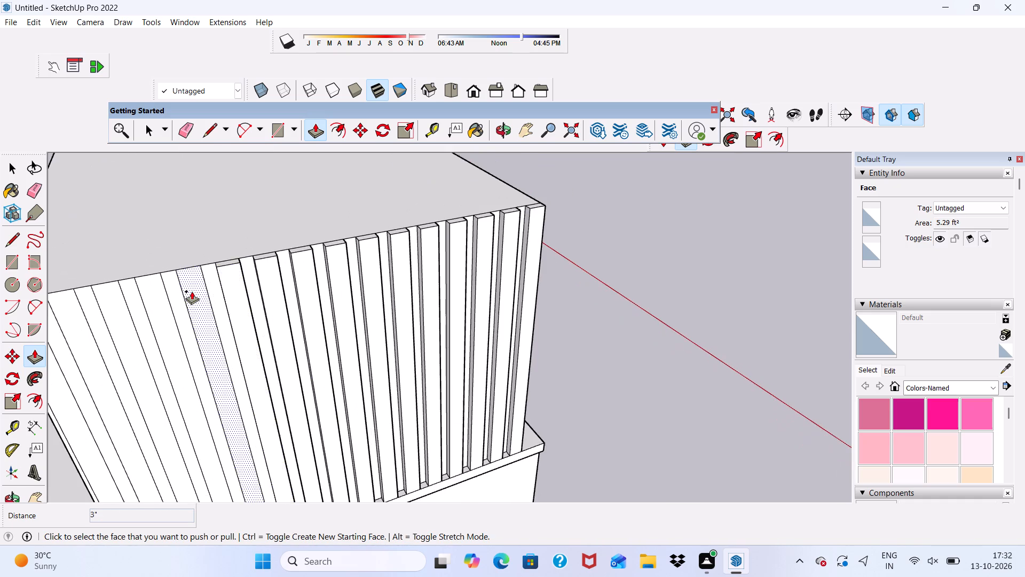
pyautogui.scroll(5, 192, 291)
pyautogui.click(191, 291)
pyautogui.scroll(2, 284, 339)
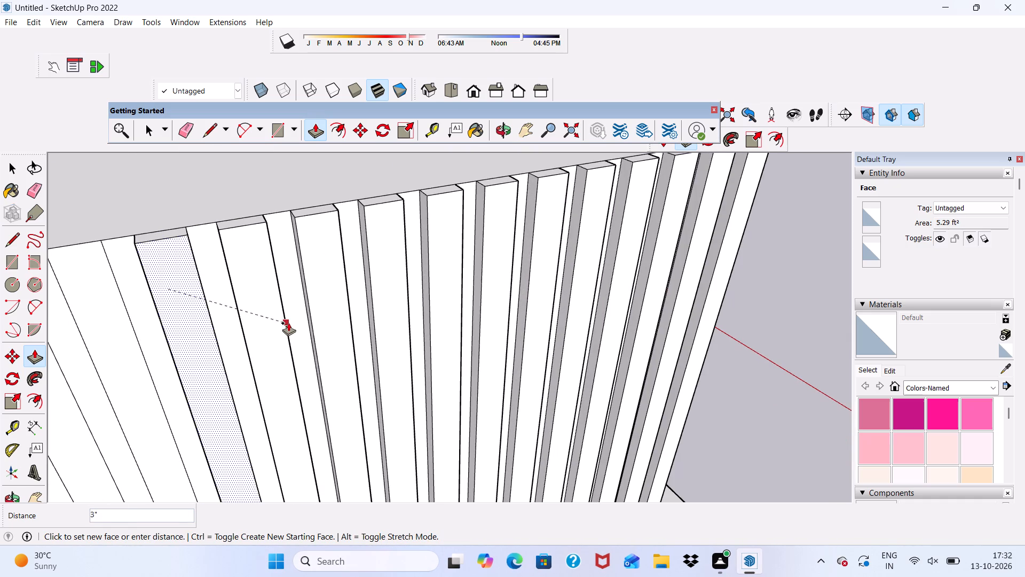
pyautogui.click(288, 323)
pyautogui.scroll(-6, 200, 272)
pyautogui.scroll(-6, 391, 243)
pyautogui.scroll(5, 270, 278)
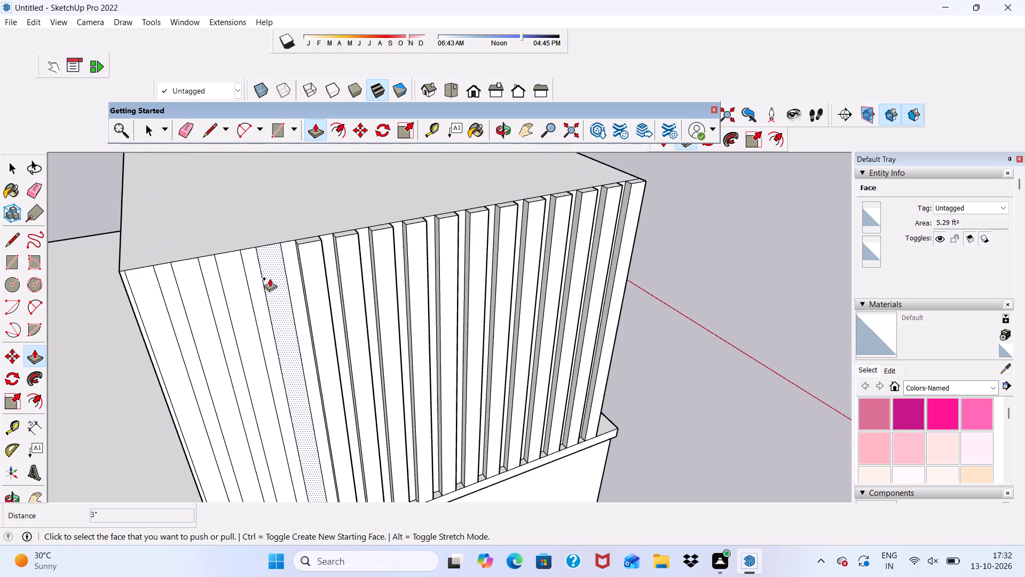
pyautogui.click(270, 278)
pyautogui.click(333, 299)
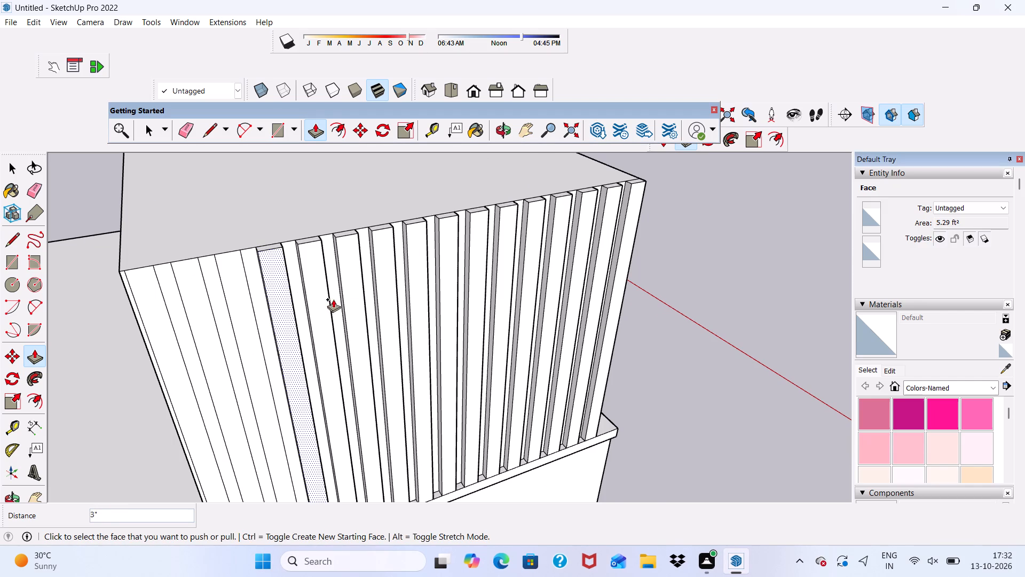
# Push/Pull the last three alternate strips towards the side wall's rear corner outward 3", flush with the projecting strips.
pyautogui.scroll(3, 234, 278)
pyautogui.click(228, 274)
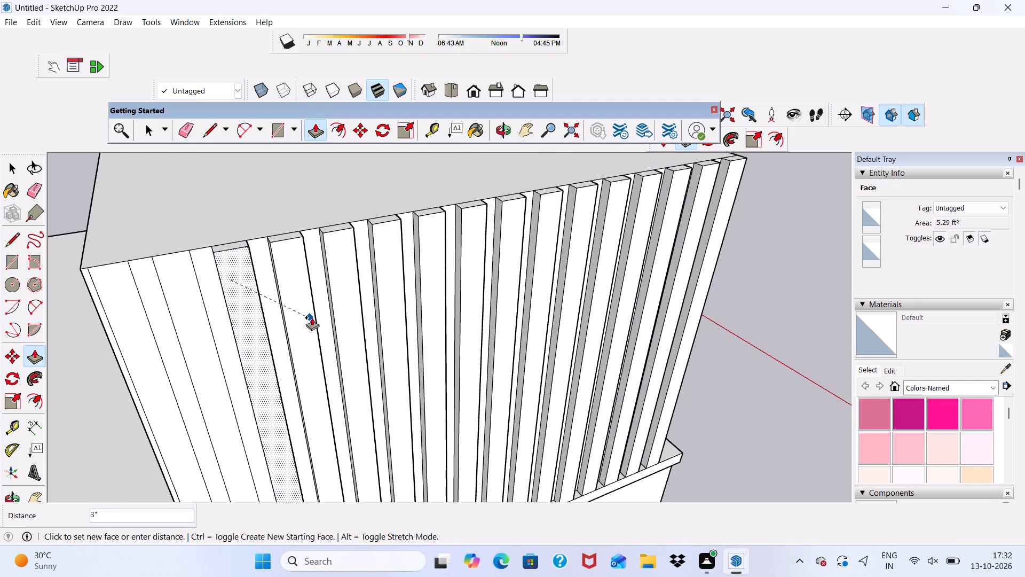
pyautogui.click(317, 318)
pyautogui.scroll(-8, 258, 313)
pyautogui.scroll(5, 226, 321)
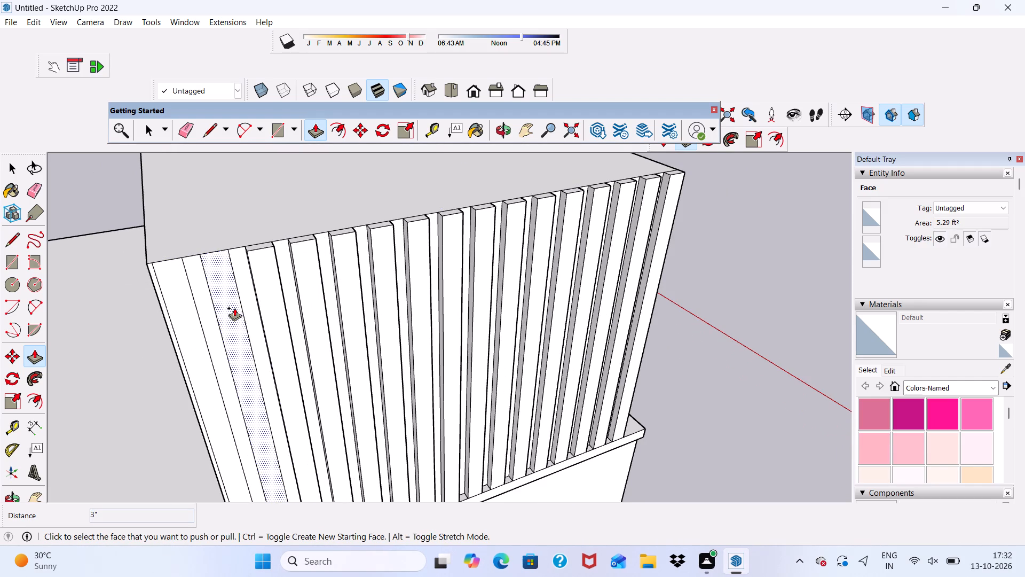
pyautogui.click(233, 306)
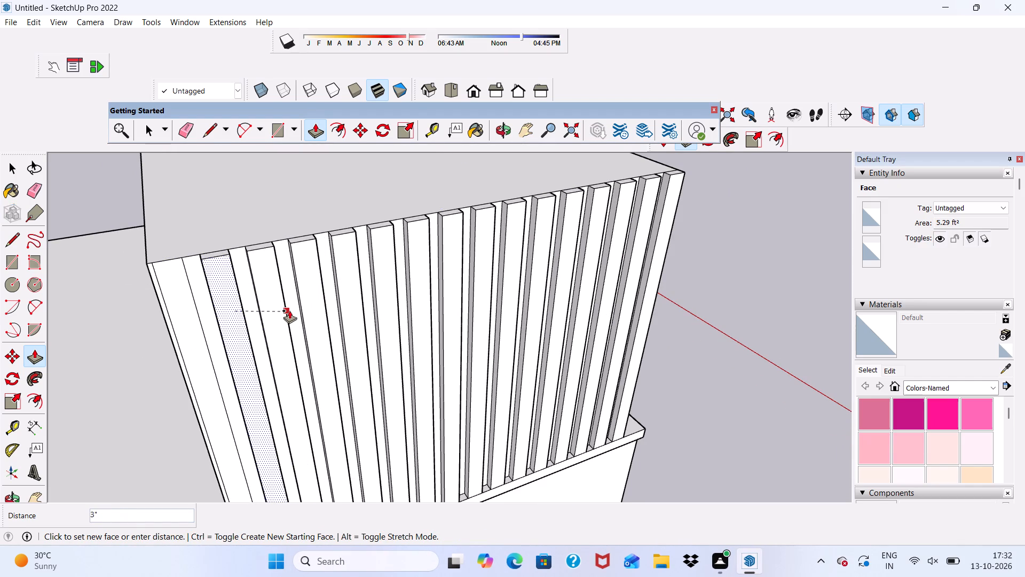
pyautogui.scroll(1, 289, 310)
pyautogui.click(289, 310)
pyautogui.click(176, 319)
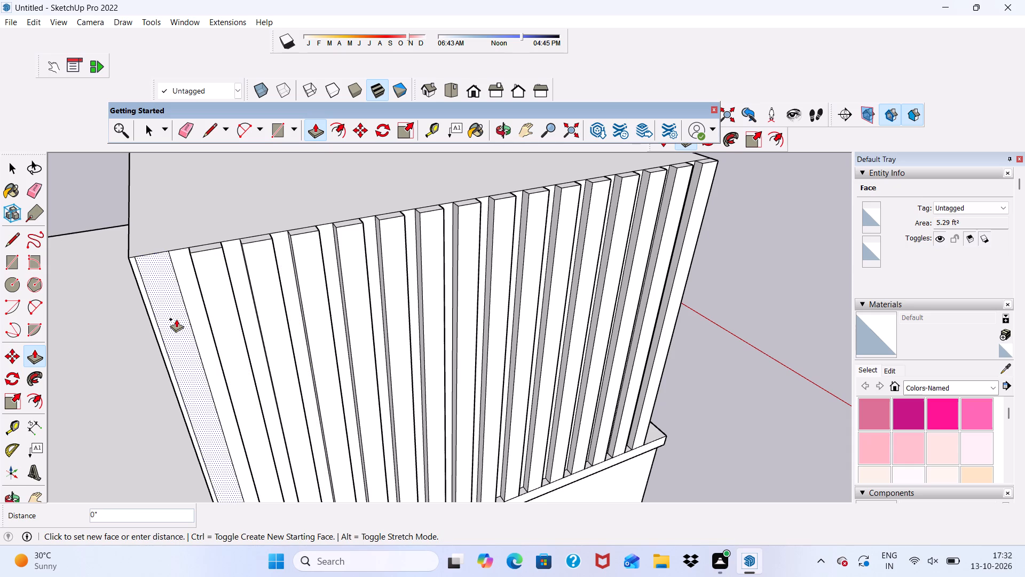
pyautogui.click(243, 322)
# Examine the upper block's strip-clad side wall and the adjoining front facade from several angles and distances.
pyautogui.scroll(-12, 223, 301)
pyautogui.moveTo(295, 381); pyautogui.dragTo(119, 310, button='middle')
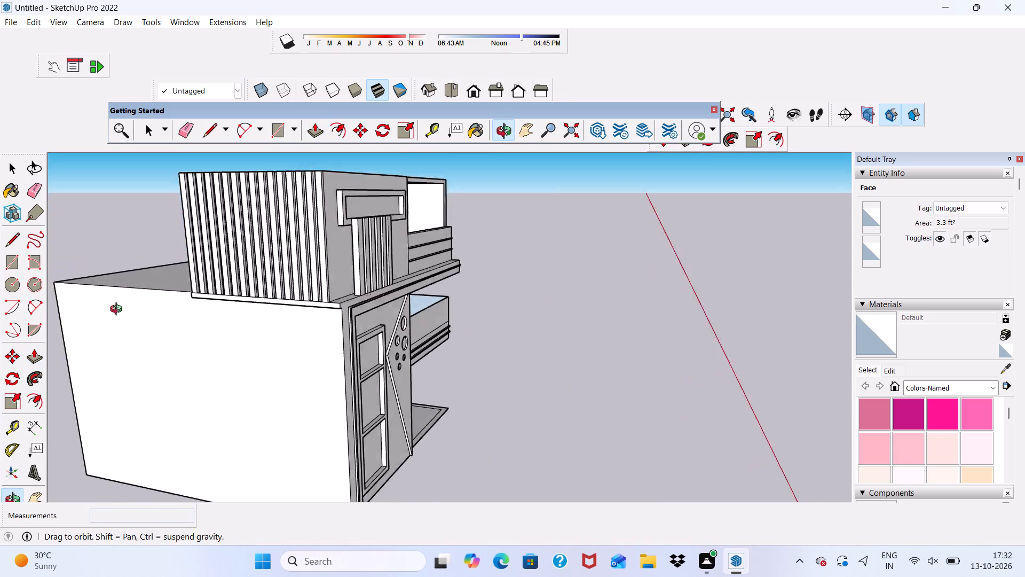
pyautogui.moveTo(119, 310); pyautogui.dragTo(257, 293, button='middle')
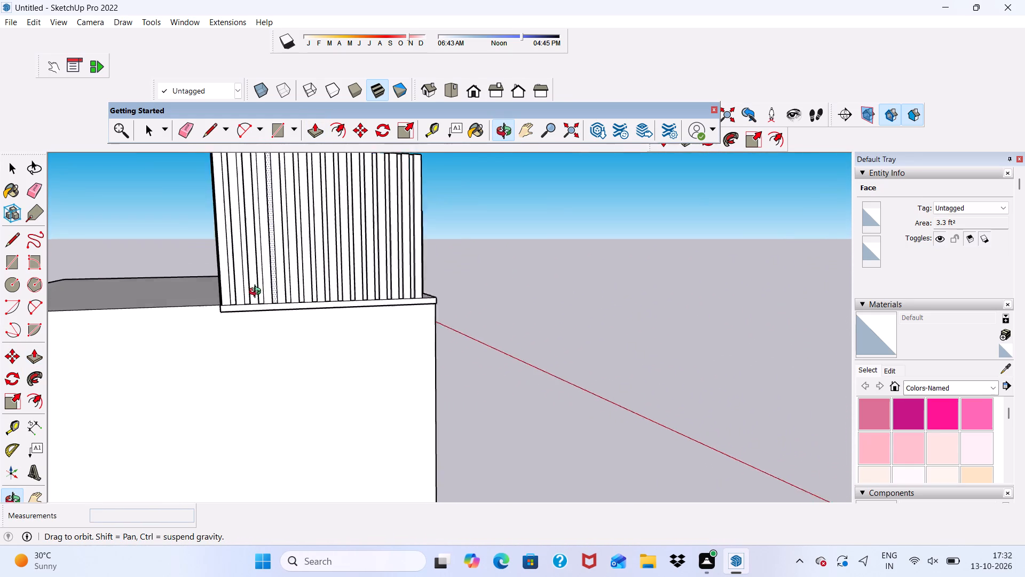
pyautogui.moveTo(257, 293); pyautogui.dragTo(216, 298, button='middle')
pyautogui.press('space')
pyautogui.scroll(6, 232, 318)
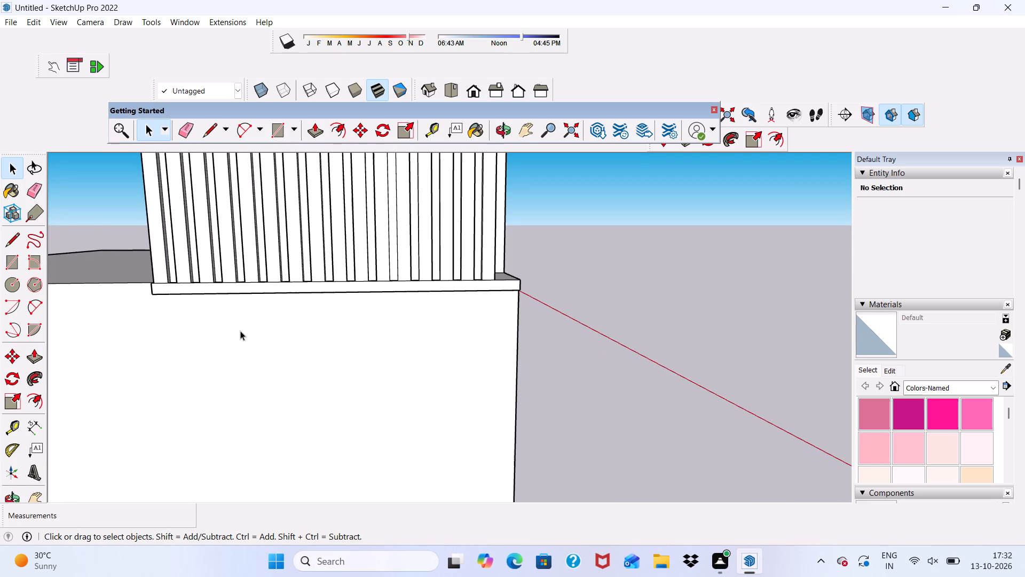
pyautogui.scroll(-11, 240, 331)
pyautogui.scroll(5, 344, 174)
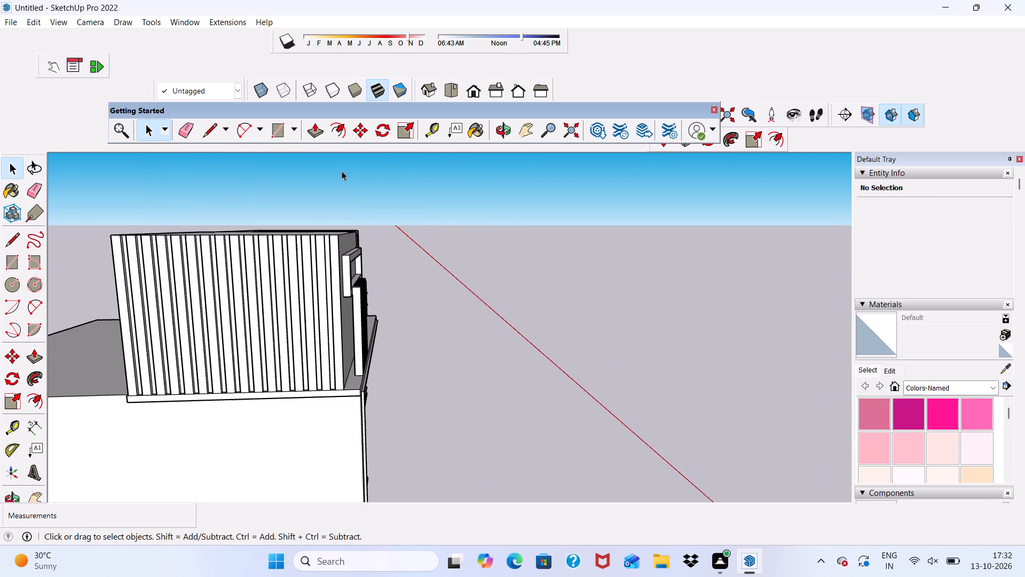
pyautogui.scroll(-4, 342, 171)
pyautogui.scroll(1, 325, 229)
pyautogui.moveTo(325, 229); pyautogui.dragTo(255, 347, button='middle')
pyautogui.scroll(4, 255, 347)
pyautogui.scroll(6, 272, 274)
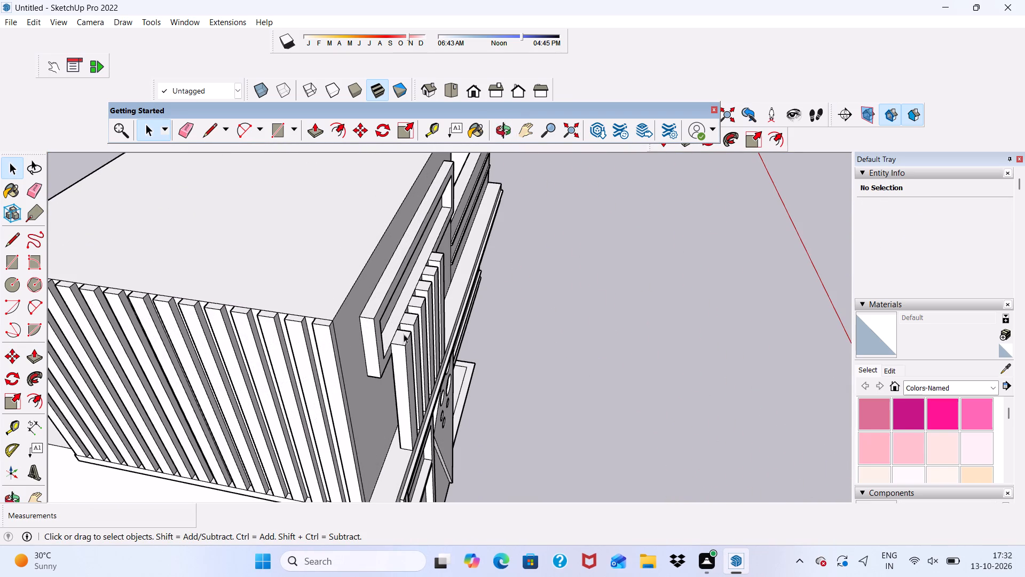
pyautogui.click(527, 319)
pyautogui.scroll(-5, 280, 345)
pyautogui.scroll(-2, 286, 291)
pyautogui.moveTo(255, 361); pyautogui.dragTo(270, 262, button='middle')
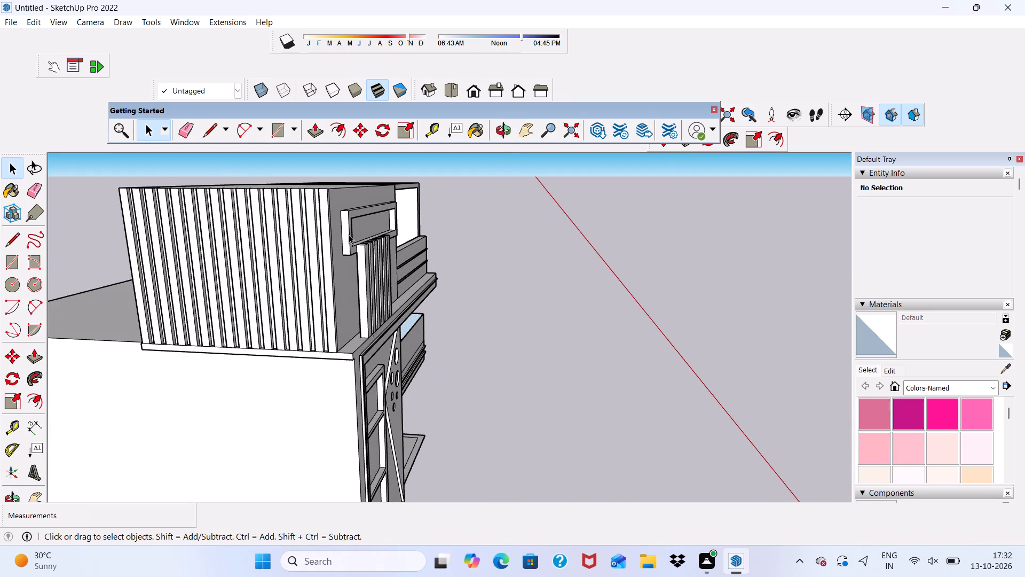
pyautogui.scroll(-2, 379, 258)
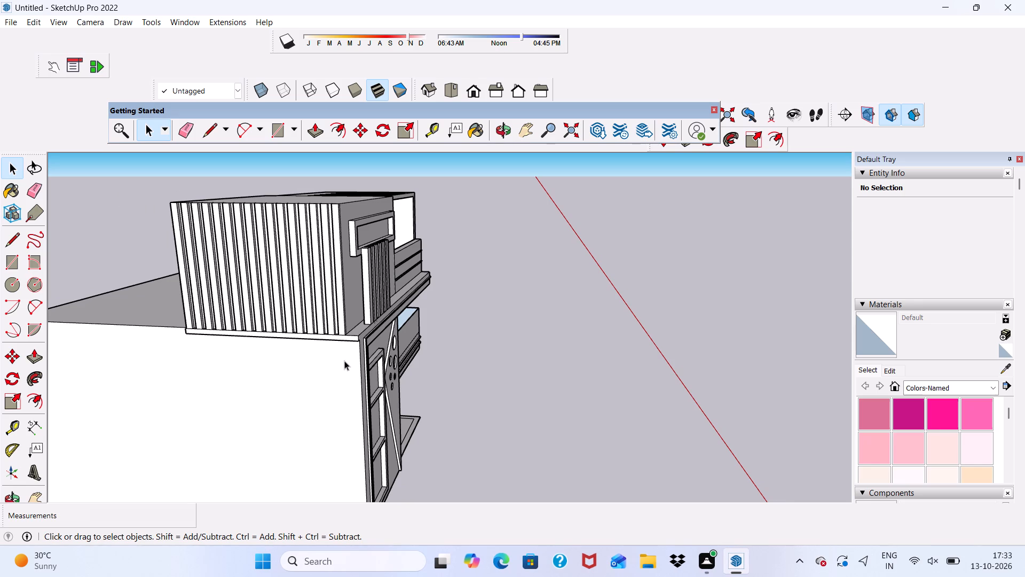
pyautogui.scroll(-7, 349, 360)
pyautogui.scroll(-1, 425, 317)
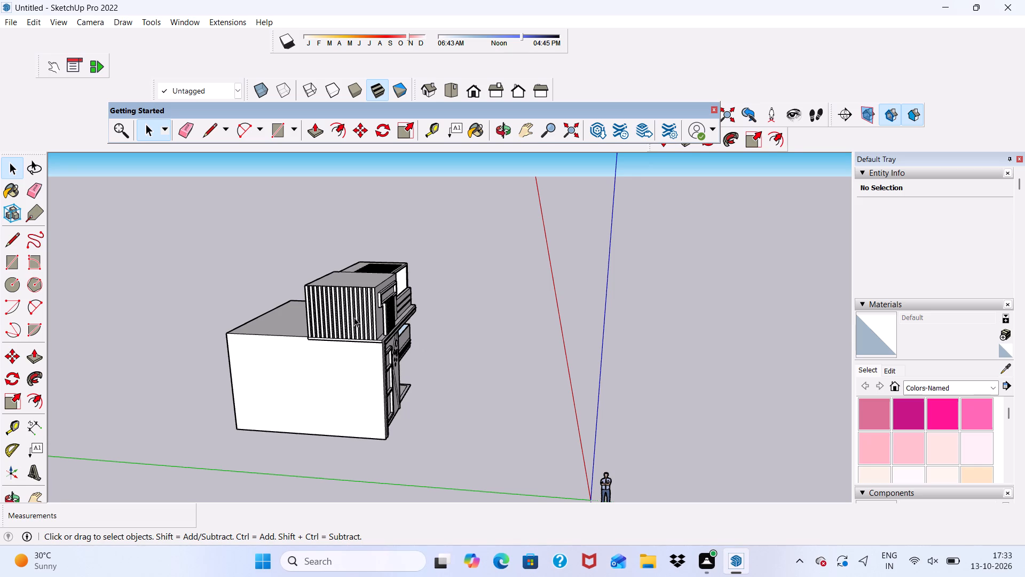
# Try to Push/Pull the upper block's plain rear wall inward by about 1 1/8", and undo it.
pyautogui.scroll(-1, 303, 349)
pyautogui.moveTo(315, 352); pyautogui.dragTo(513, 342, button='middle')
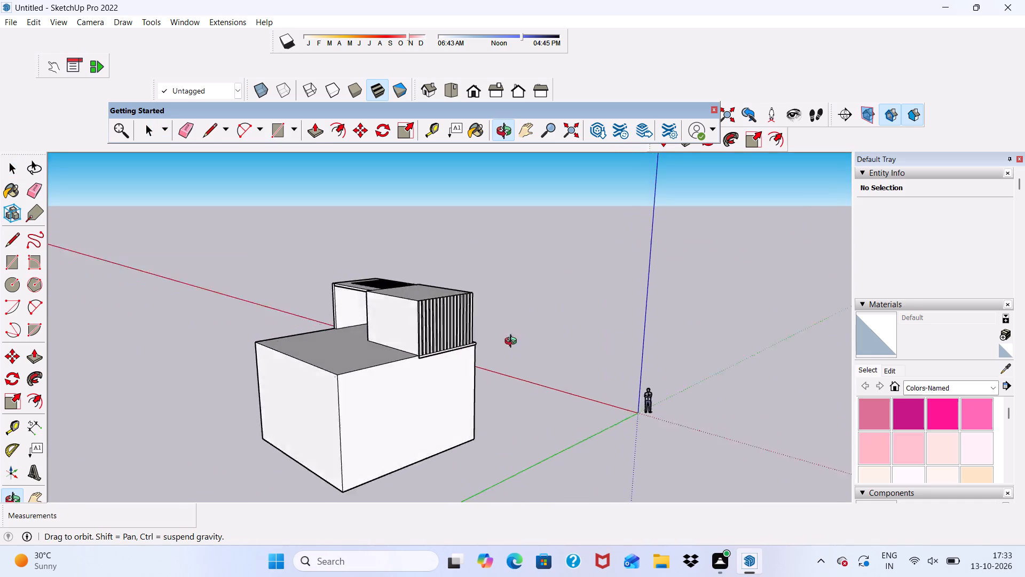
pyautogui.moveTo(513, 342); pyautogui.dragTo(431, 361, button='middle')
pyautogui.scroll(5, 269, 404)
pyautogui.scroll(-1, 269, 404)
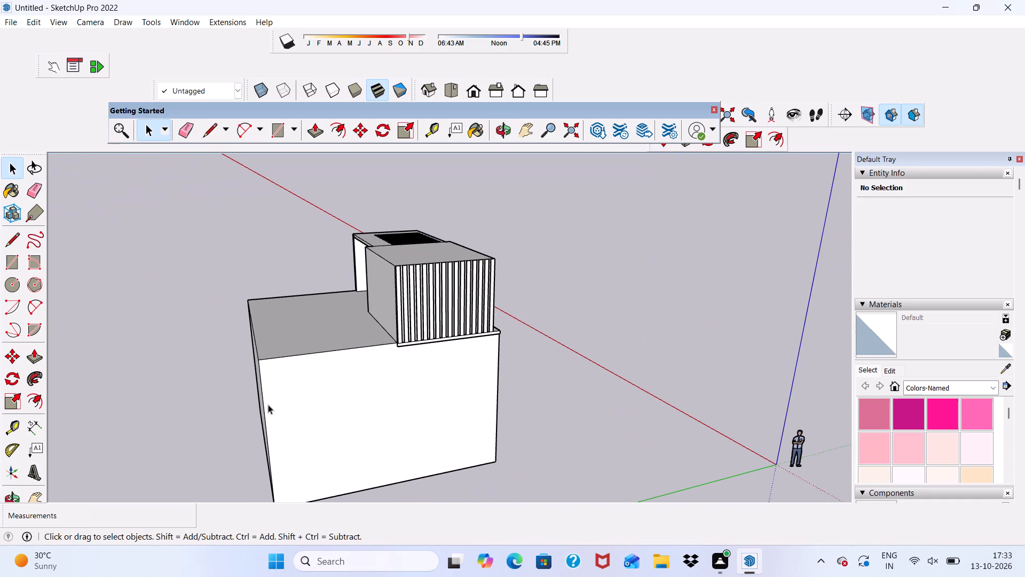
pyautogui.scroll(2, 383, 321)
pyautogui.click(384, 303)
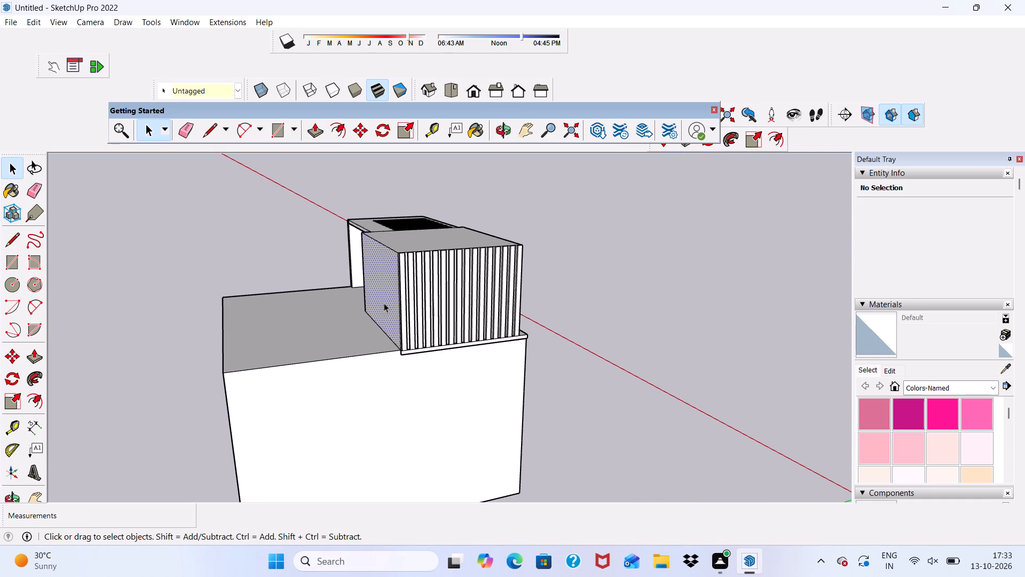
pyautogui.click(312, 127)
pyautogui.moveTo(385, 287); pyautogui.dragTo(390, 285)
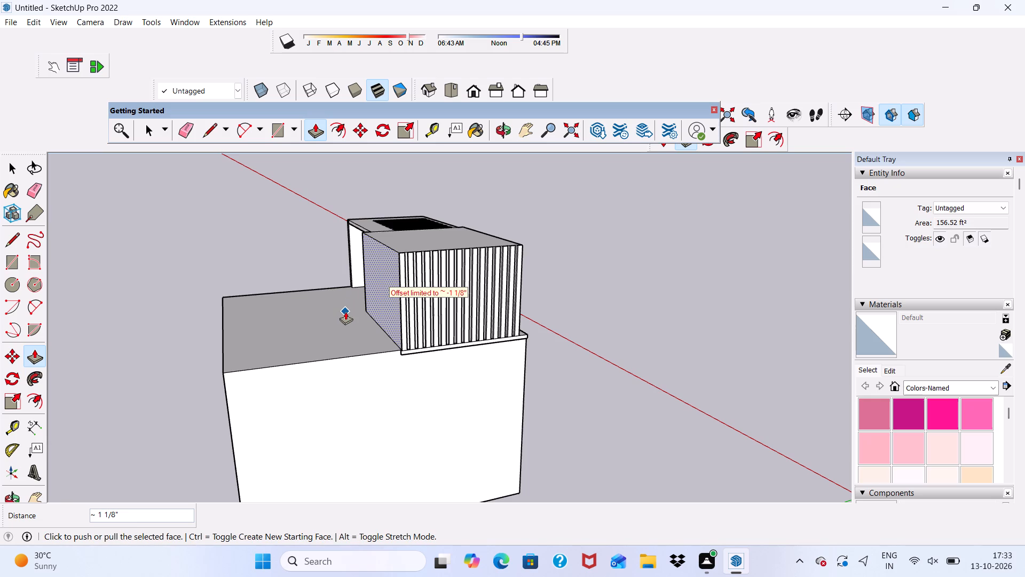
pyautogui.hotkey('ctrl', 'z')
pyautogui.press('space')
# Draw a rectangle about 20' by 14' 5" on the lower side wall, from the ledge's bottom front corner to the wall base beneath the upper block's rear edge.
pyautogui.scroll(-3, 687, 329)
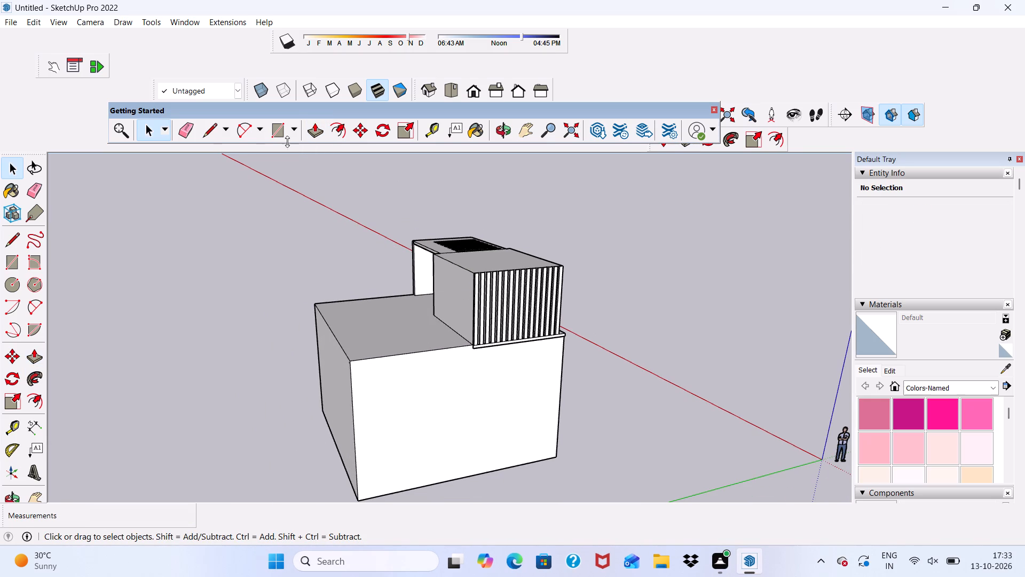
pyautogui.click(270, 128)
pyautogui.scroll(-1, 512, 424)
pyautogui.moveTo(537, 466); pyautogui.dragTo(467, 359, button='middle')
pyautogui.scroll(-1, 533, 460)
pyautogui.scroll(3, 518, 350)
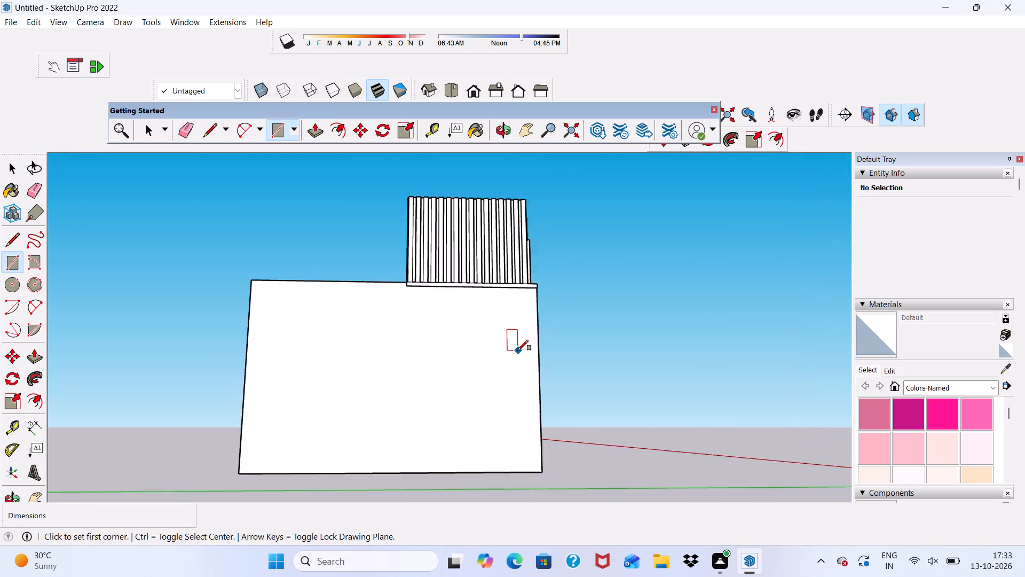
pyautogui.scroll(4, 518, 350)
pyautogui.scroll(11, 545, 263)
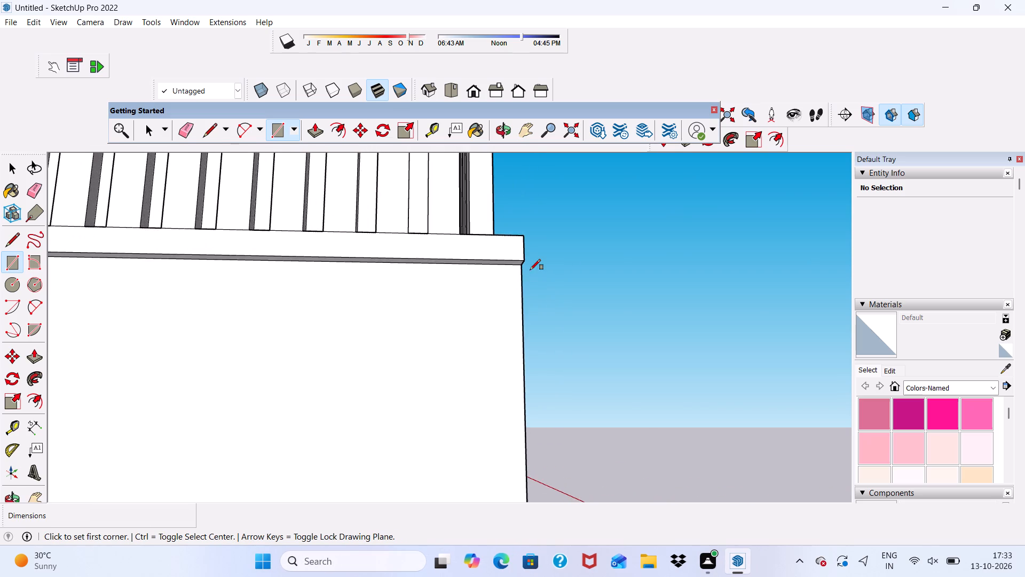
pyautogui.scroll(5, 530, 268)
pyautogui.scroll(-5, 428, 279)
pyautogui.scroll(7, 398, 289)
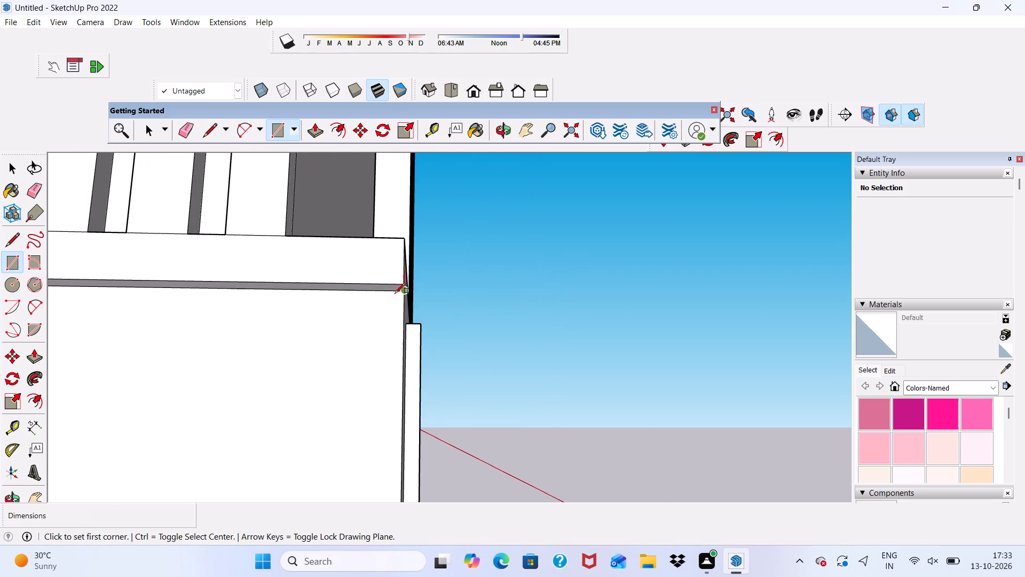
pyautogui.click(404, 291)
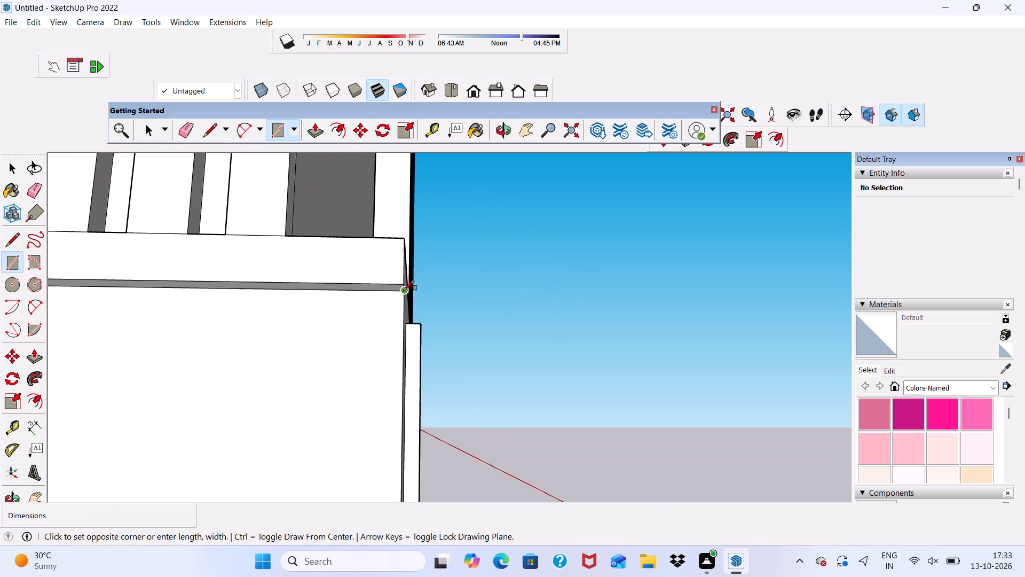
pyautogui.scroll(-6, 410, 298)
pyautogui.scroll(-5, 769, 237)
pyautogui.scroll(-5, 864, 219)
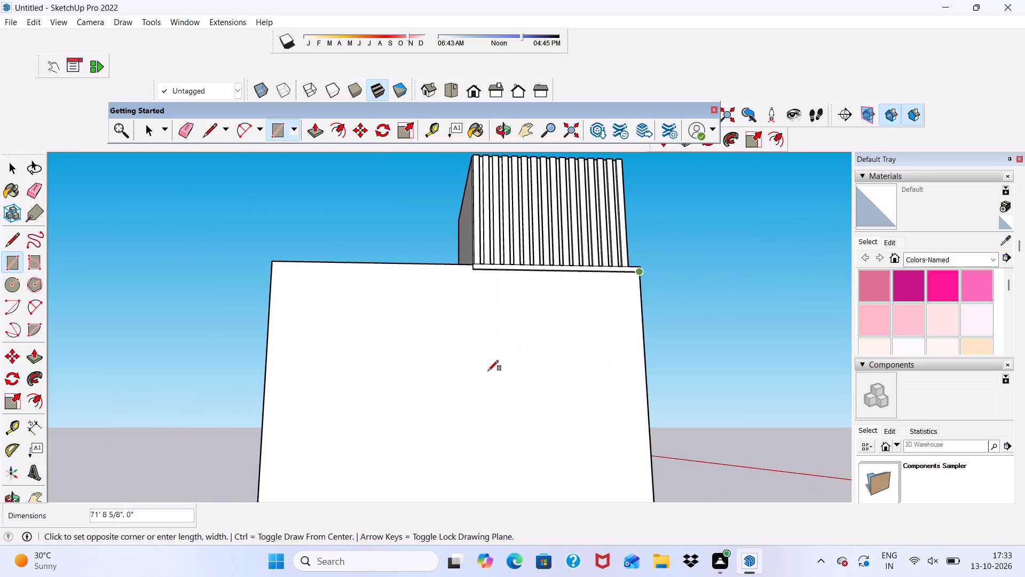
pyautogui.scroll(4, 469, 303)
pyautogui.scroll(-6, 467, 292)
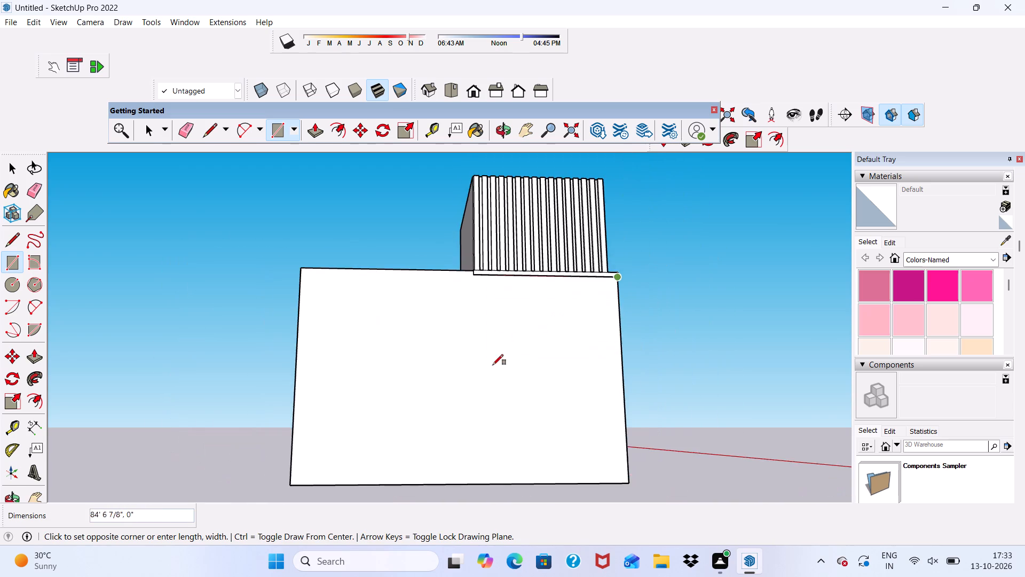
pyautogui.scroll(2, 493, 366)
pyautogui.scroll(-5, 488, 369)
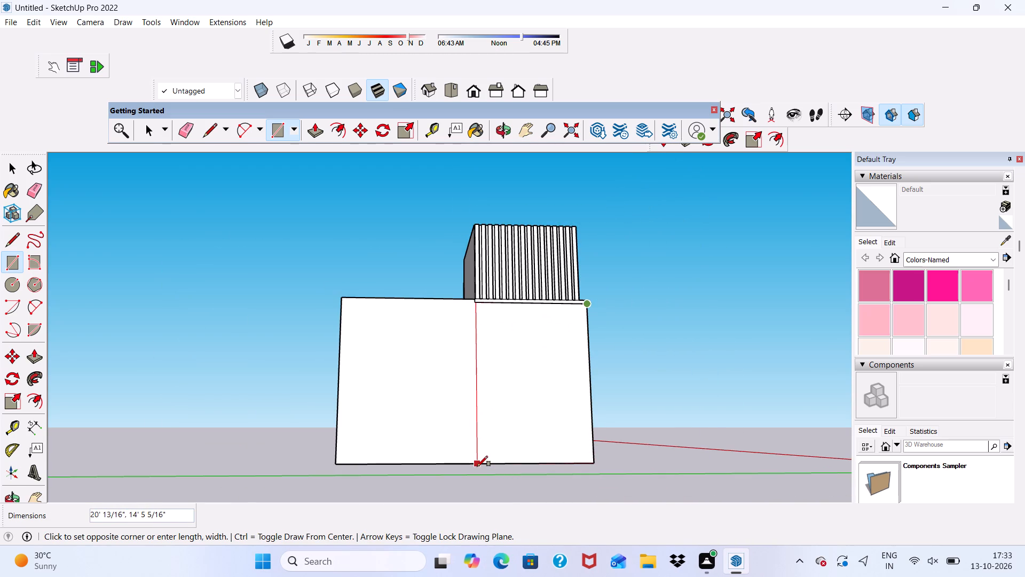
pyautogui.click(477, 466)
# Push/Pull the new rectangular face on the lower side wall outward 3".
pyautogui.press('space')
pyautogui.click(484, 365)
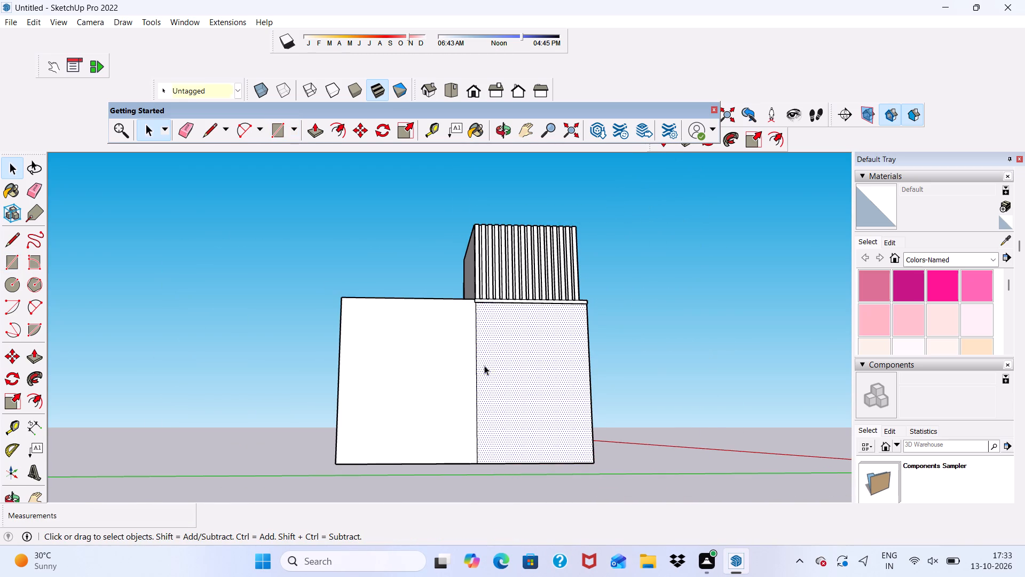
pyautogui.click(308, 124)
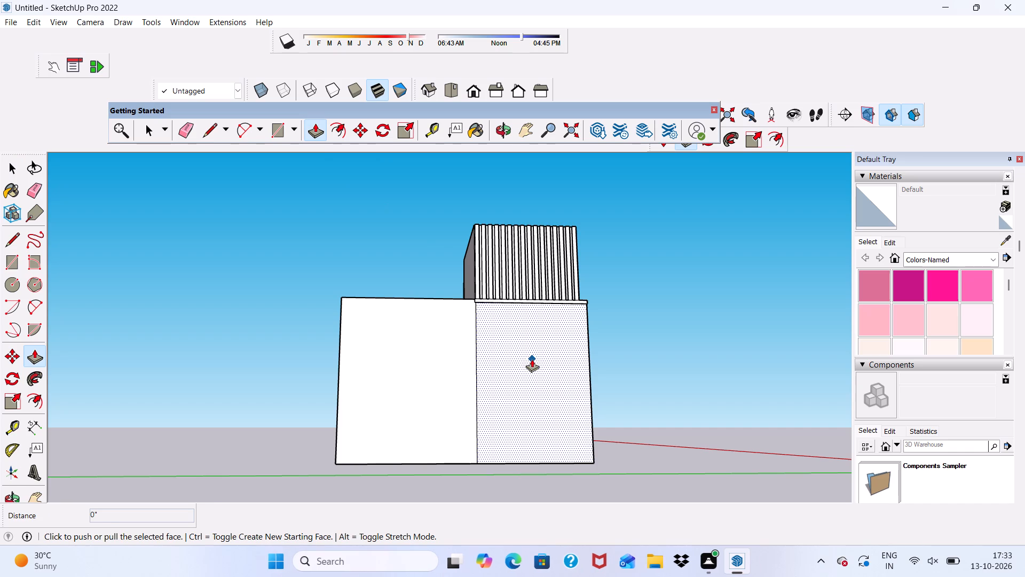
pyautogui.click(532, 359)
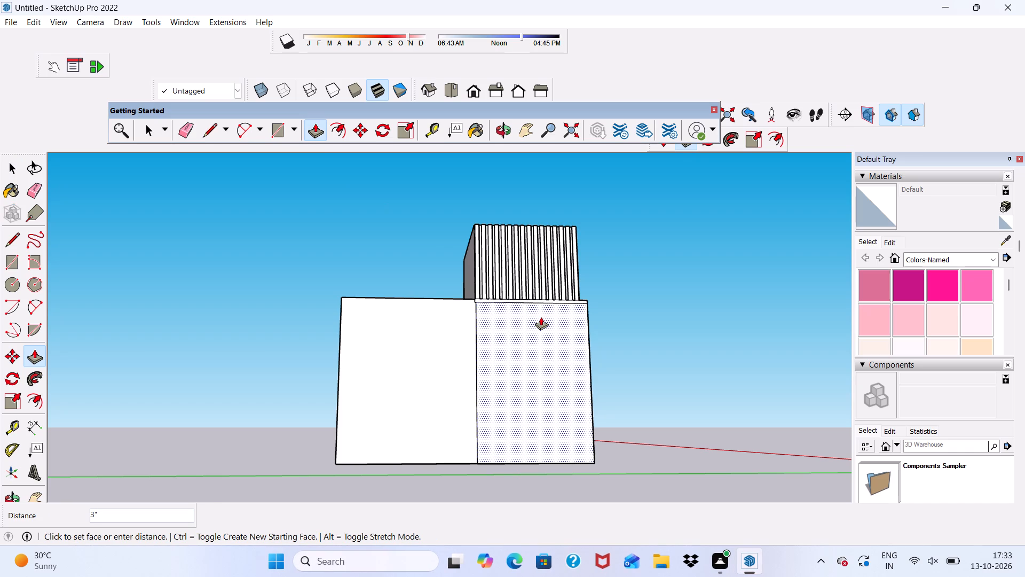
pyautogui.moveTo(543, 347); pyautogui.dragTo(297, 423, button='middle')
pyautogui.press('3')
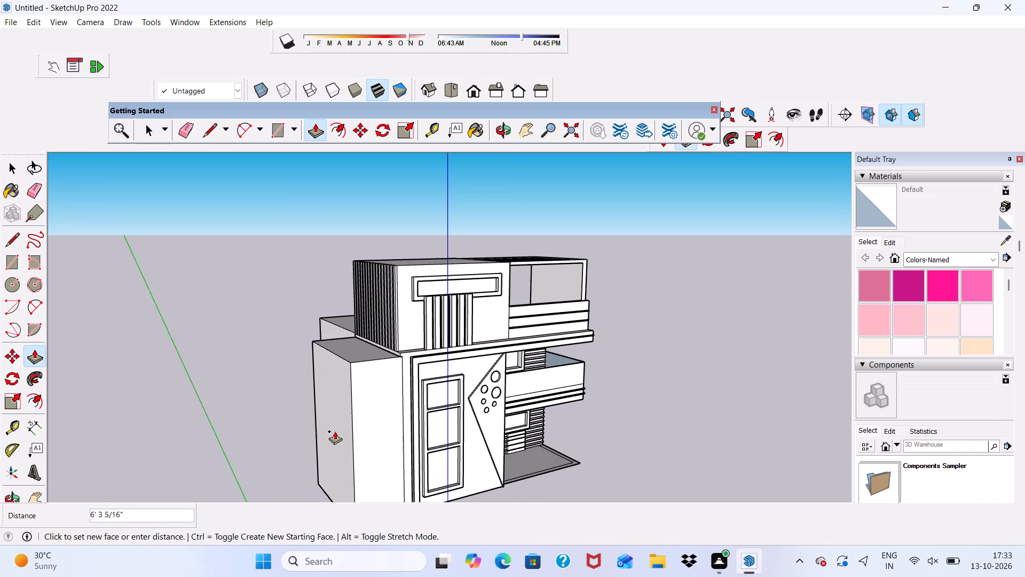
pyautogui.hotkey('shift', '"')
pyautogui.press('Return')
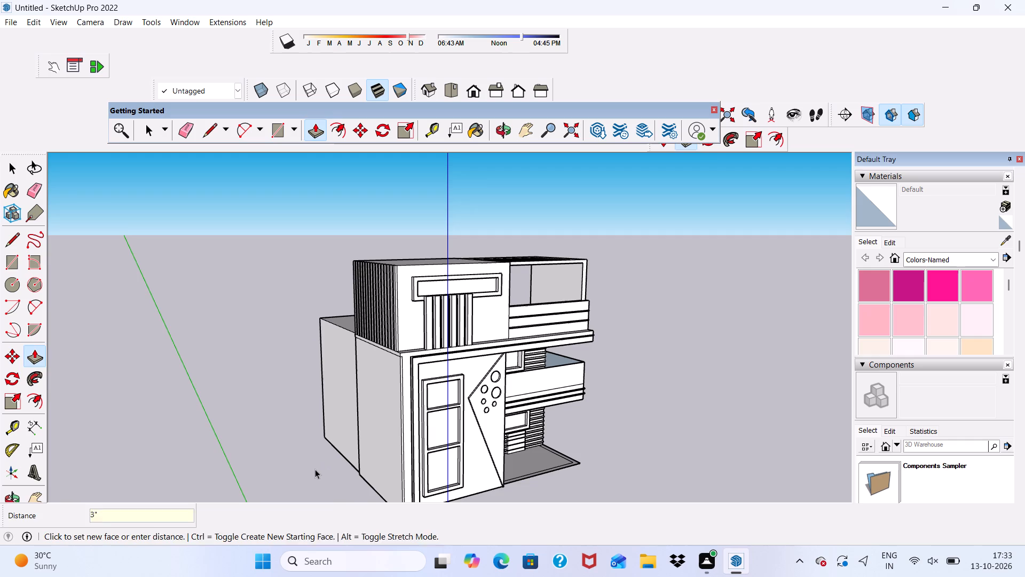
pyautogui.press('space')
# Push/Pull the narrow ledge band beneath the upper block's vertical strips outward 3".
pyautogui.scroll(12, 413, 349)
pyautogui.moveTo(351, 371); pyautogui.dragTo(382, 305, button='middle')
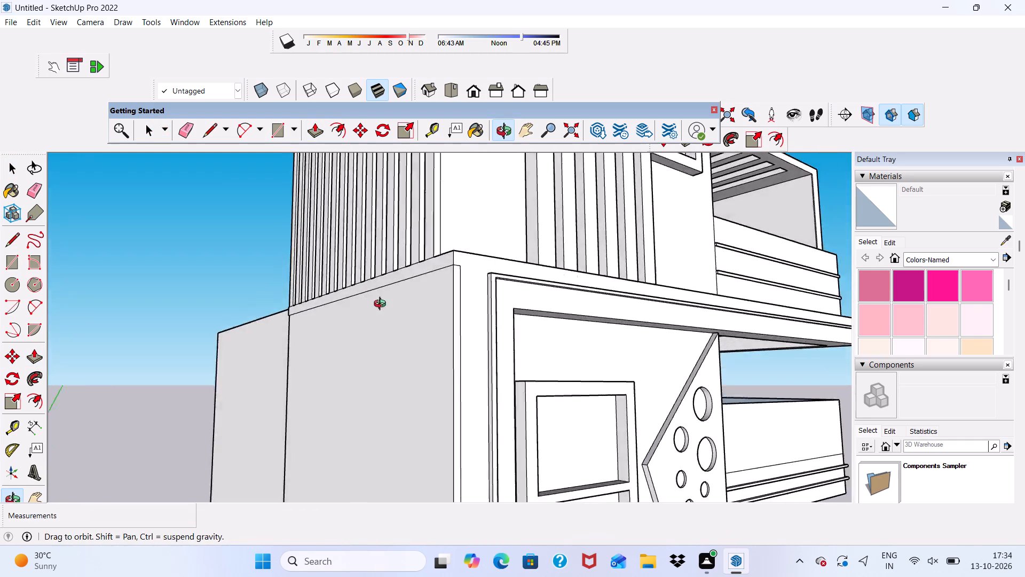
pyautogui.moveTo(382, 305); pyautogui.dragTo(431, 306, button='middle')
pyautogui.scroll(5, 507, 255)
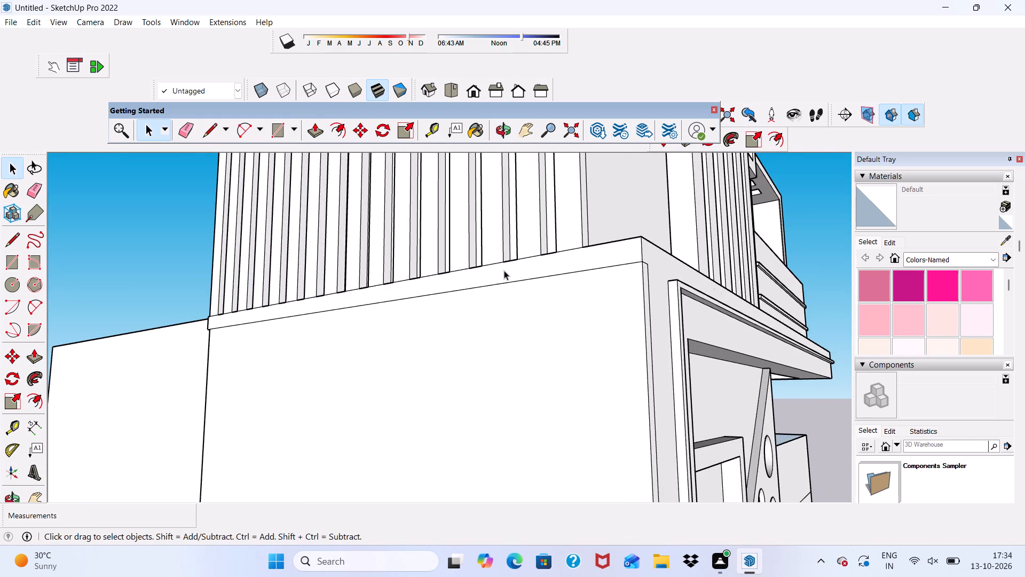
pyautogui.click(504, 270)
pyautogui.click(313, 134)
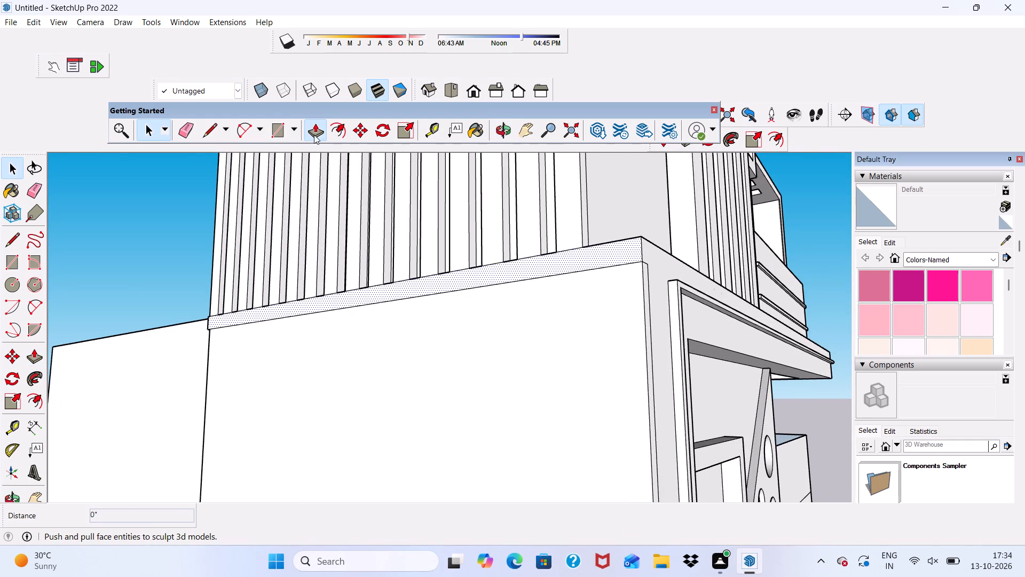
pyautogui.click(352, 292)
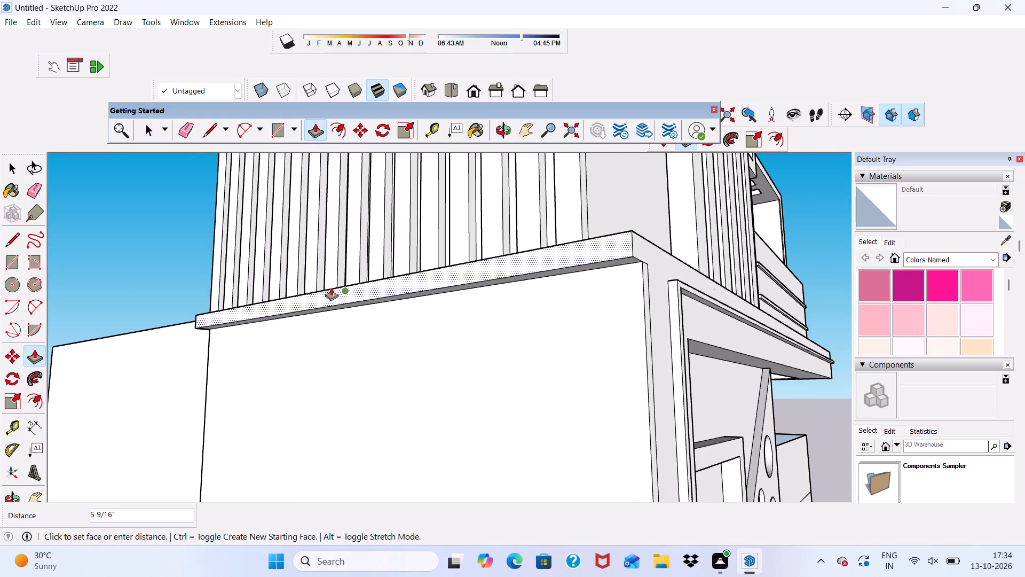
pyautogui.press('3')
pyautogui.hotkey('shift', '"')
pyautogui.press('Return')
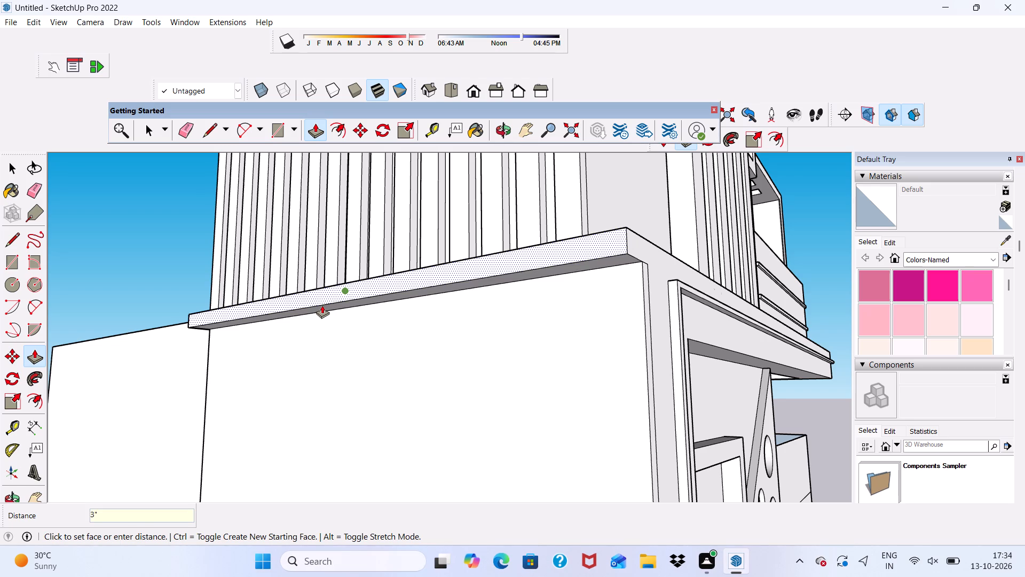
pyautogui.press('space')
# Erase the leftover vertical line on the upper block's front face beside the strip-clad side's corner.
pyautogui.scroll(-7, 322, 305)
pyautogui.moveTo(421, 293); pyautogui.dragTo(758, 338, button='middle')
pyautogui.scroll(5, 603, 337)
pyautogui.scroll(6, 383, 340)
pyautogui.scroll(-5, 413, 319)
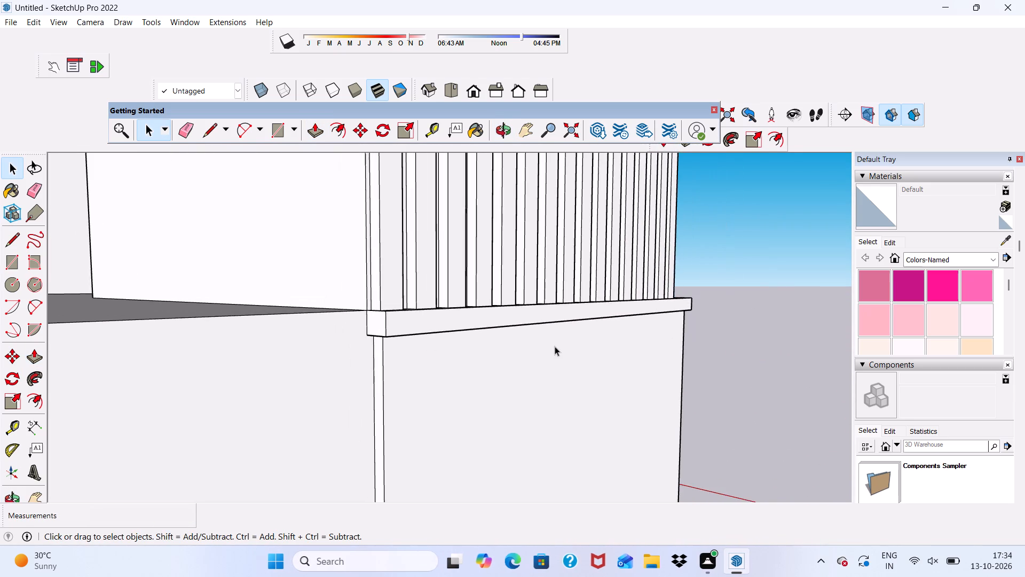
pyautogui.moveTo(555, 346); pyautogui.dragTo(375, 317, button='middle')
pyautogui.press('space')
pyautogui.scroll(-1, 682, 326)
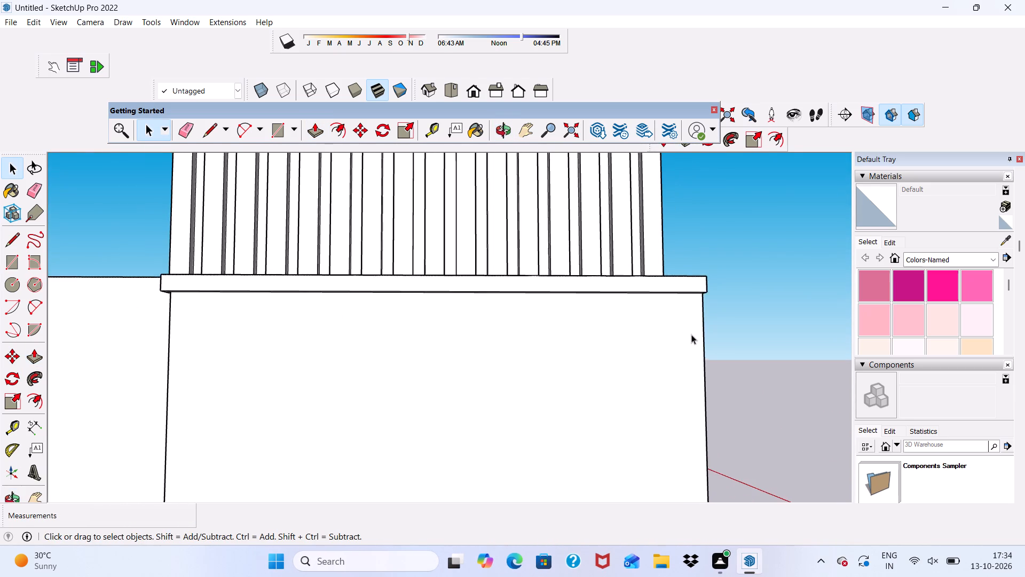
pyautogui.moveTo(689, 338); pyautogui.dragTo(424, 402, button='middle')
pyautogui.scroll(3, 255, 334)
pyautogui.click(186, 127)
pyautogui.scroll(2, 256, 339)
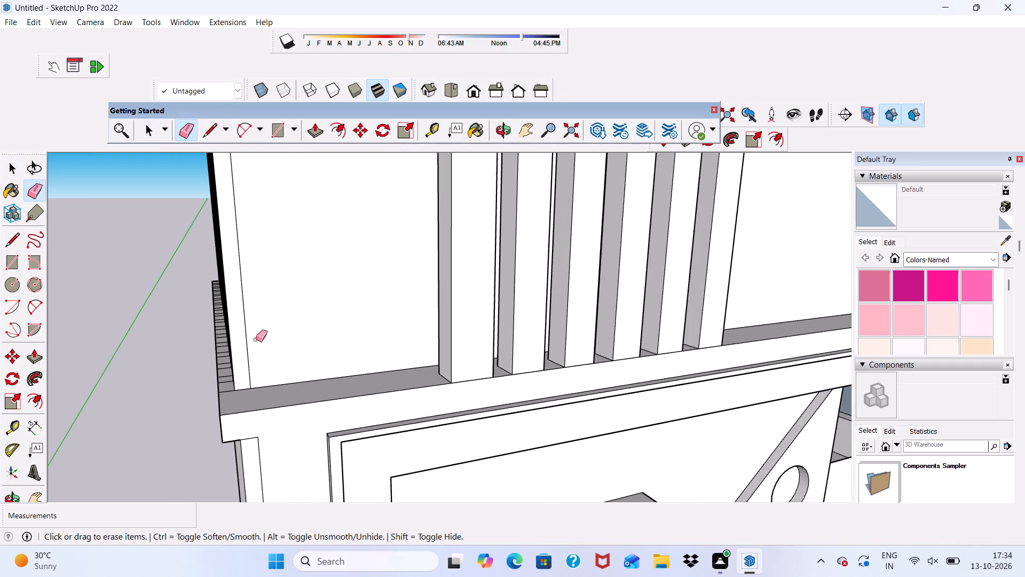
pyautogui.click(246, 353)
pyautogui.click(246, 353)
# Erase the seam lines across the side ledge's top, from the front corner back along the first strips.
pyautogui.scroll(-5, 258, 365)
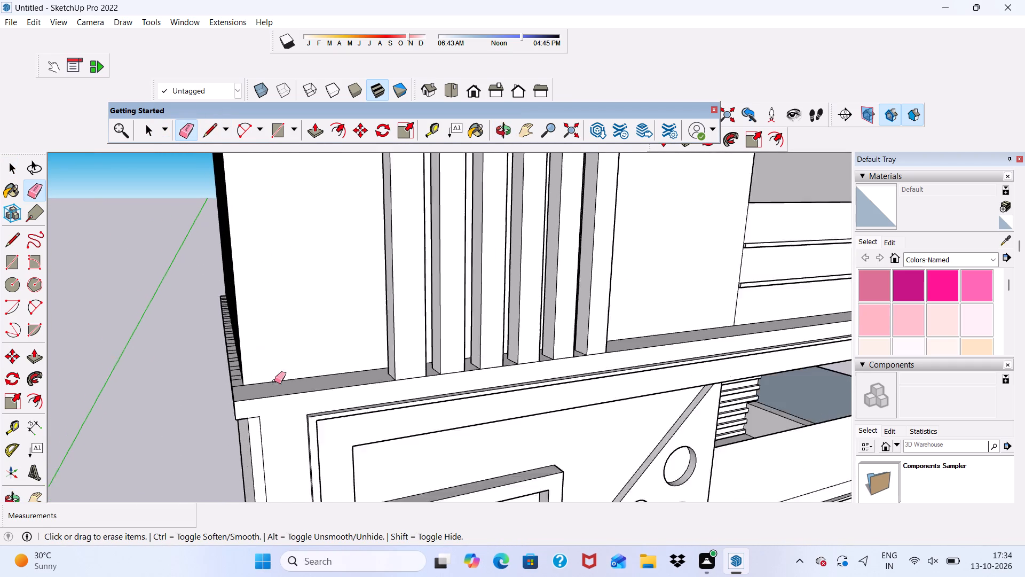
pyautogui.scroll(-2, 274, 381)
pyautogui.scroll(-8, 371, 357)
pyautogui.scroll(4, 356, 321)
pyautogui.scroll(5, 330, 397)
pyautogui.scroll(6, 396, 489)
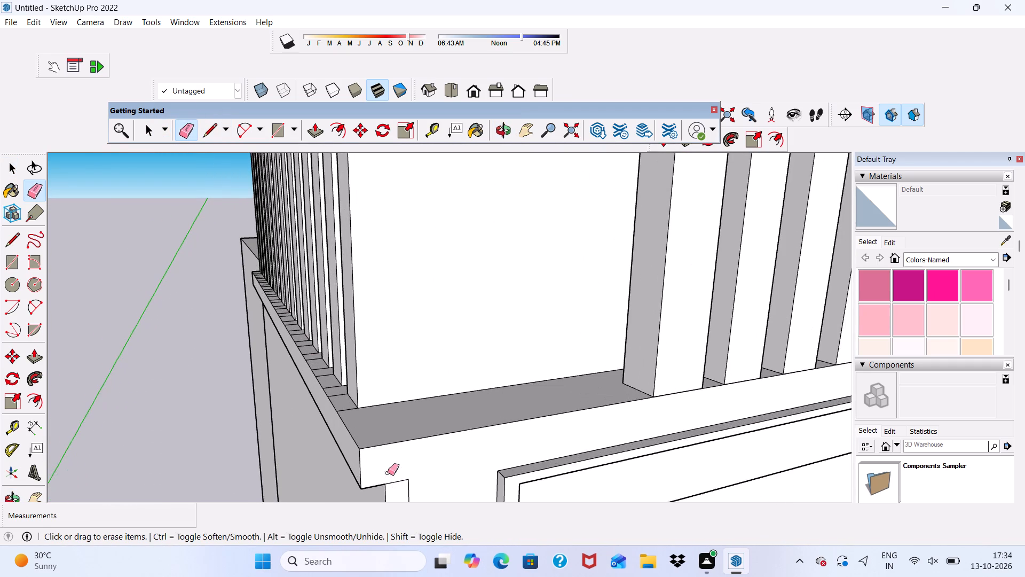
pyautogui.scroll(5, 358, 413)
pyautogui.moveTo(340, 415); pyautogui.dragTo(329, 384)
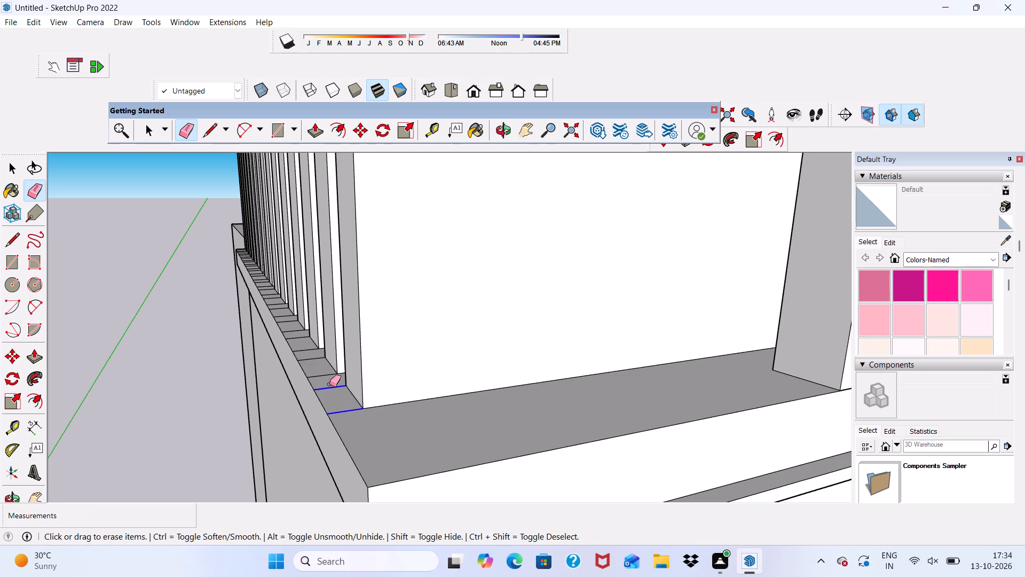
pyautogui.moveTo(329, 384); pyautogui.dragTo(289, 314)
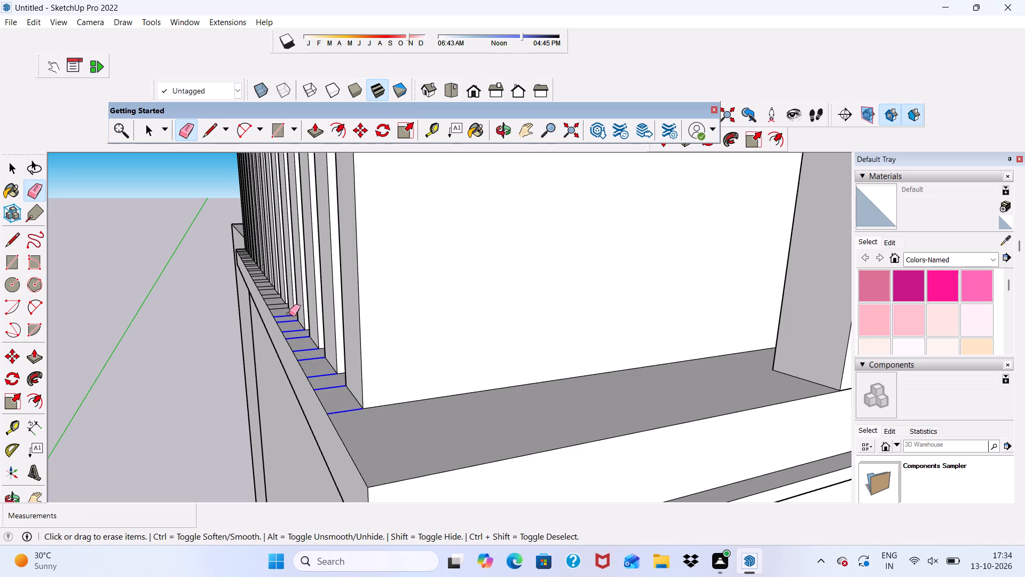
pyautogui.moveTo(289, 314); pyautogui.dragTo(260, 279)
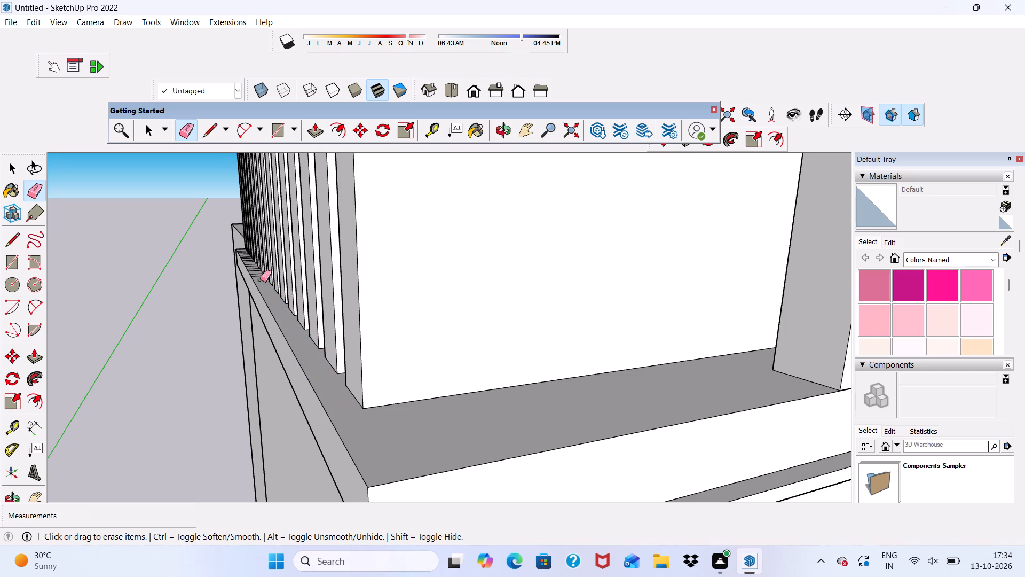
# Erase the next run of seam lines across the side ledge's top, alongside the middle strips.
pyautogui.scroll(-6, 273, 328)
pyautogui.scroll(-6, 310, 384)
pyautogui.scroll(14, 282, 318)
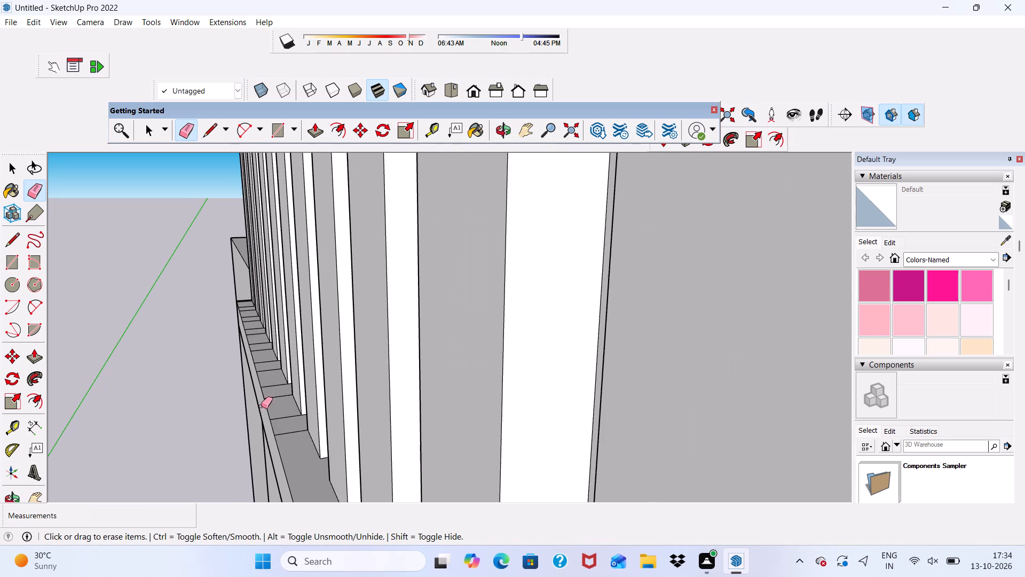
pyautogui.scroll(5, 272, 427)
pyautogui.moveTo(289, 425); pyautogui.dragTo(278, 386)
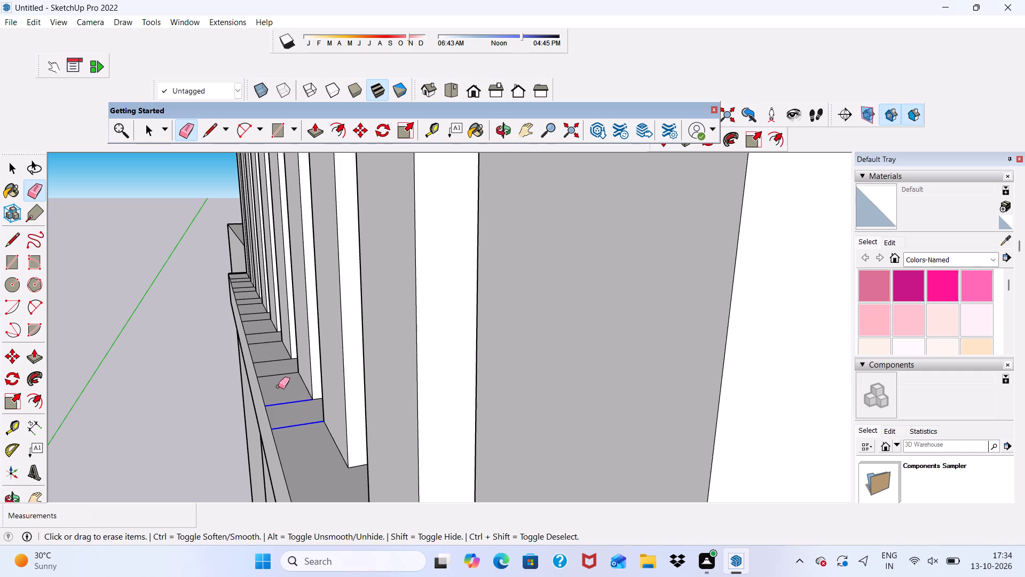
pyautogui.moveTo(278, 386); pyautogui.dragTo(263, 330)
pyautogui.scroll(4, 252, 290)
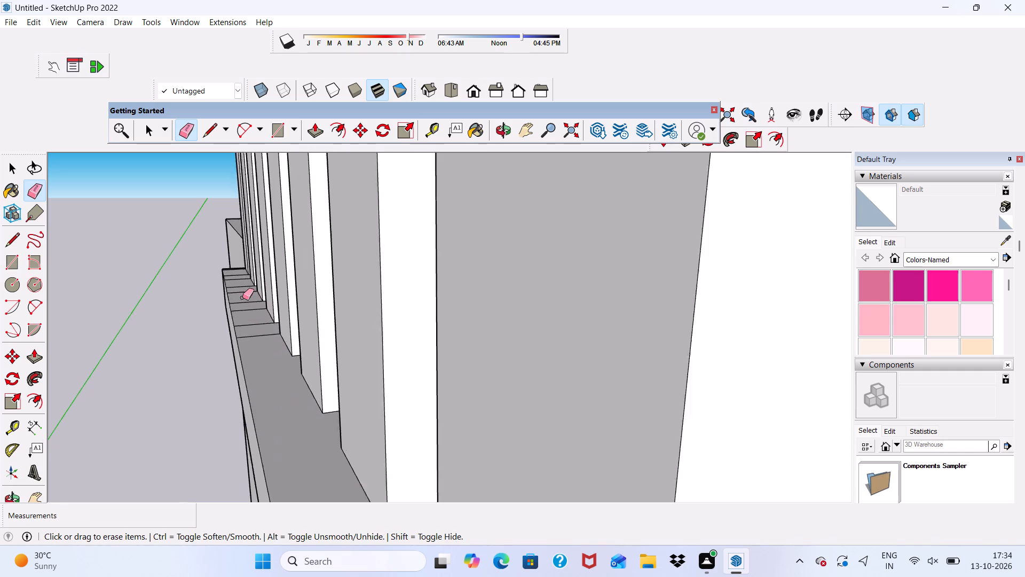
# Erase the seam lines across the side ledge's top beside the last strips towards the rear corner.
pyautogui.scroll(4, 242, 298)
pyautogui.scroll(-6, 425, 377)
pyautogui.scroll(-6, 382, 349)
pyautogui.scroll(-6, 276, 365)
pyautogui.scroll(-5, 377, 374)
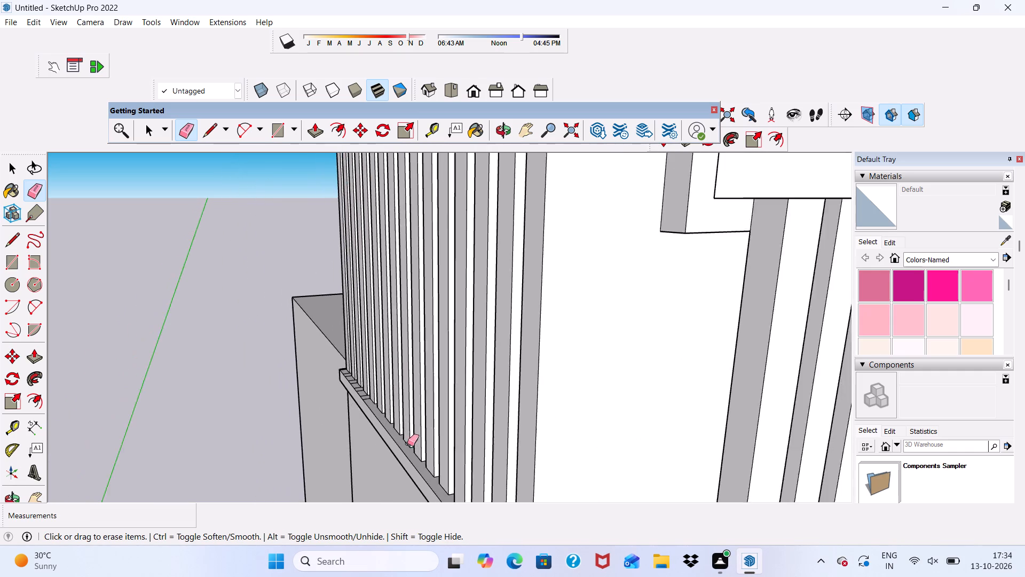
pyautogui.scroll(7, 395, 435)
pyautogui.scroll(6, 348, 324)
pyautogui.scroll(5, 346, 404)
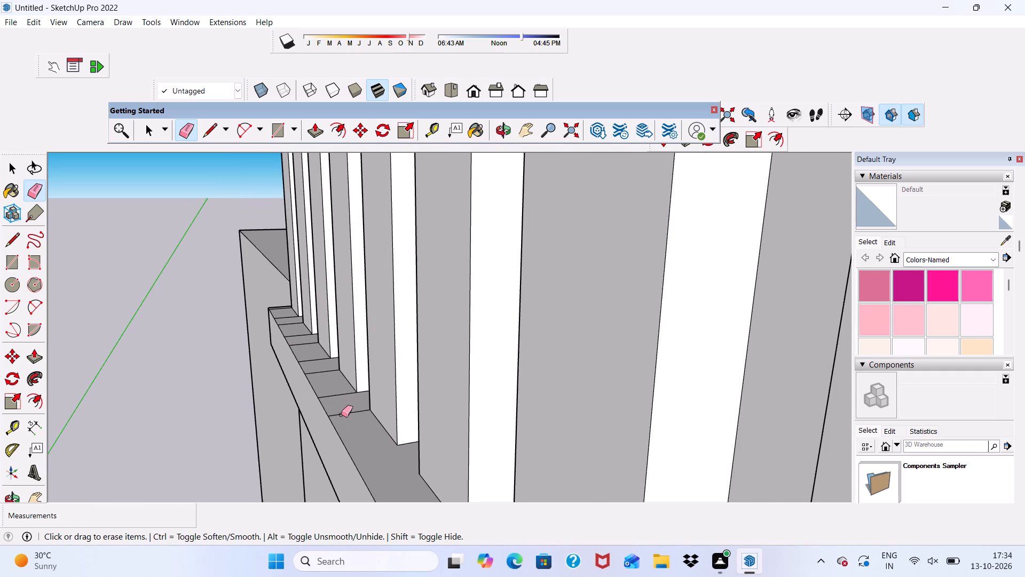
pyautogui.moveTo(342, 412); pyautogui.dragTo(337, 373)
pyautogui.moveTo(325, 371); pyautogui.dragTo(318, 357)
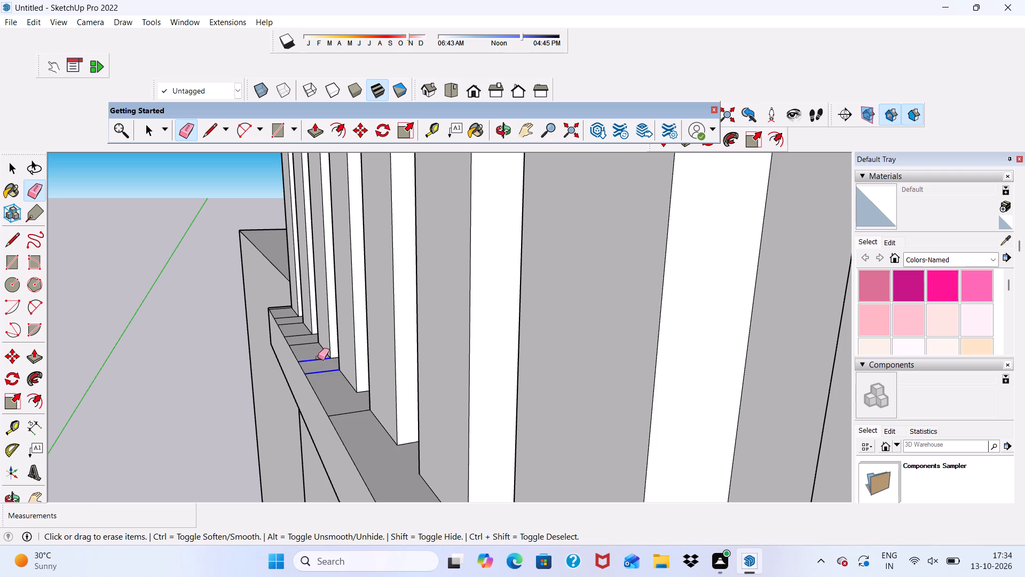
pyautogui.moveTo(318, 357); pyautogui.dragTo(314, 356)
pyautogui.moveTo(307, 345); pyautogui.dragTo(298, 332)
pyautogui.moveTo(295, 326); pyautogui.dragTo(290, 319)
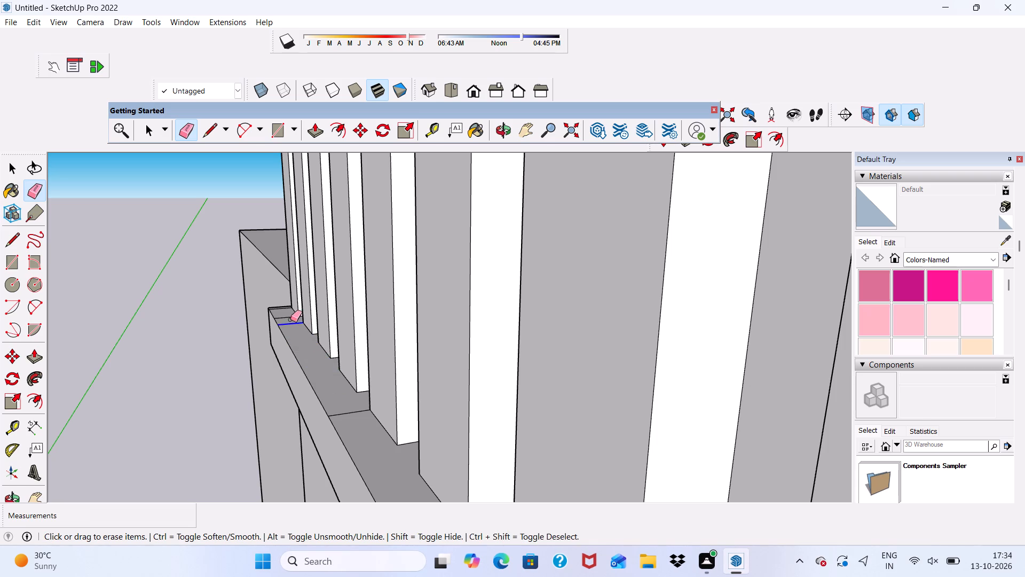
pyautogui.moveTo(290, 319); pyautogui.dragTo(289, 314)
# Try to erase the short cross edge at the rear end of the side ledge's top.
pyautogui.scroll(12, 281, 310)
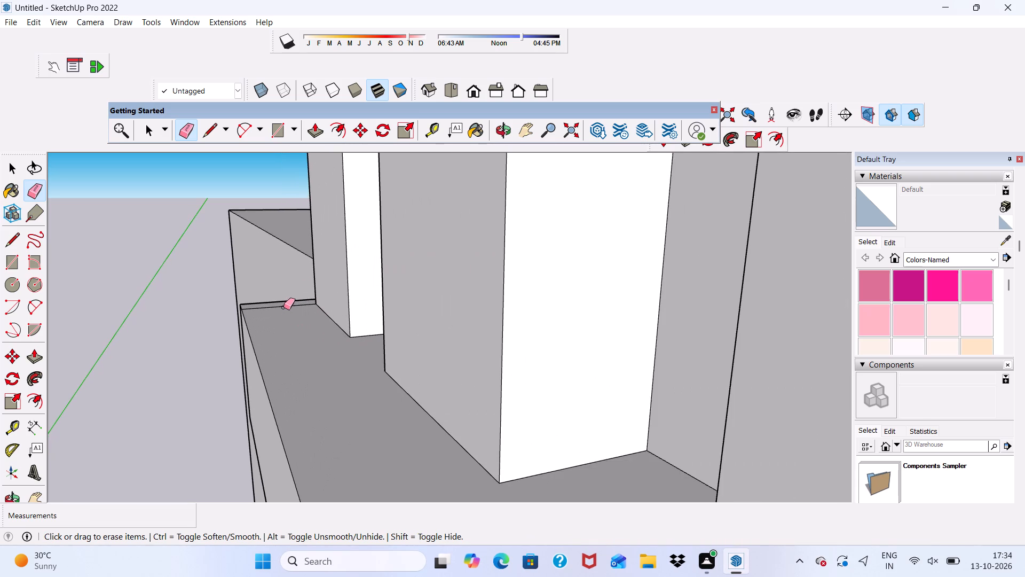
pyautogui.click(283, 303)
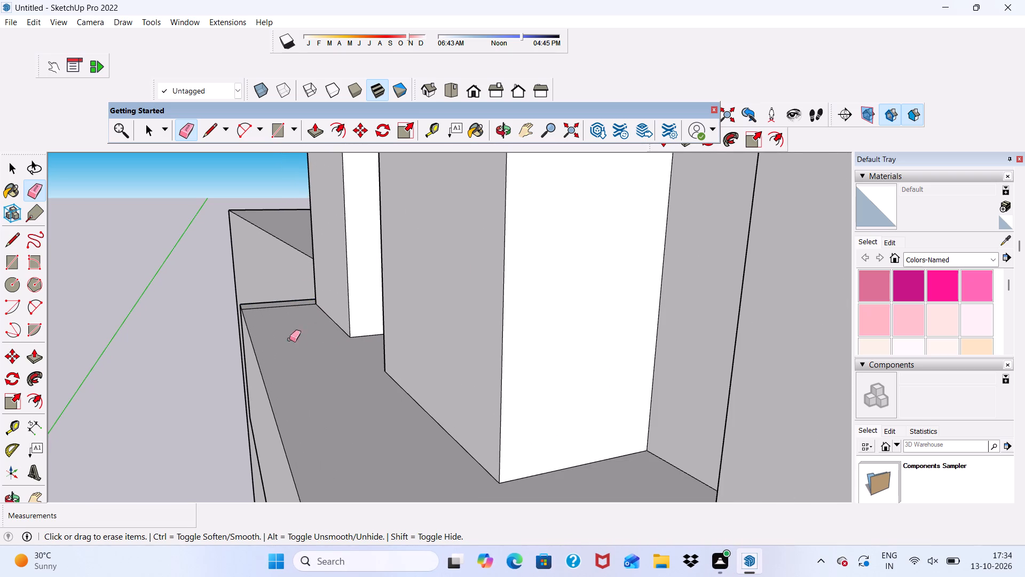
# Erase the short cross edge at the rear end of the side ledge's top.
pyautogui.scroll(6, 274, 301)
pyautogui.click(252, 323)
pyautogui.scroll(-6, 269, 313)
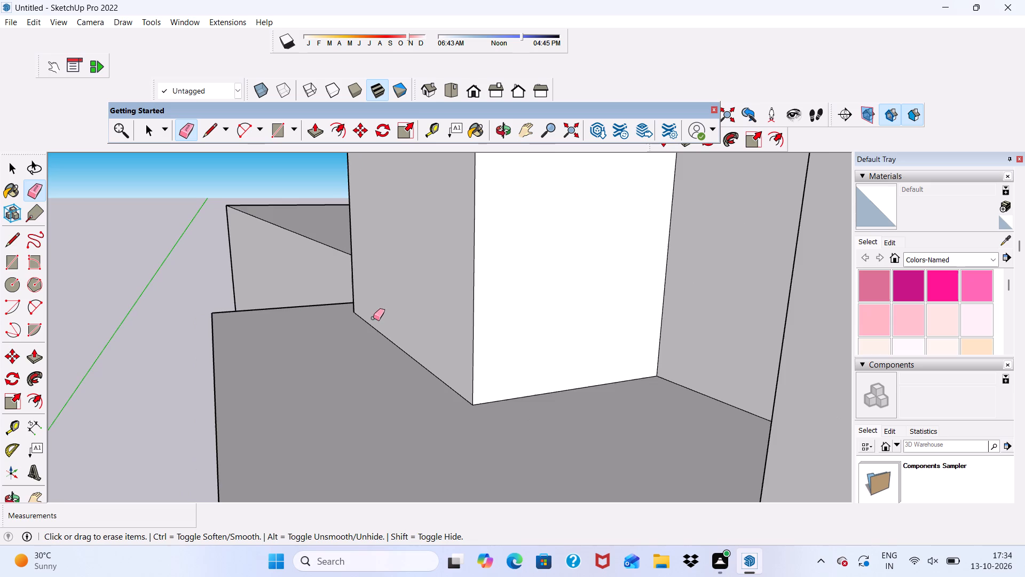
# Erase the remaining seam line across the side ledge's top between the projecting strips.
pyautogui.scroll(-18, 373, 303)
pyautogui.scroll(-6, 363, 337)
pyautogui.moveTo(408, 387); pyautogui.dragTo(436, 395, button='right')
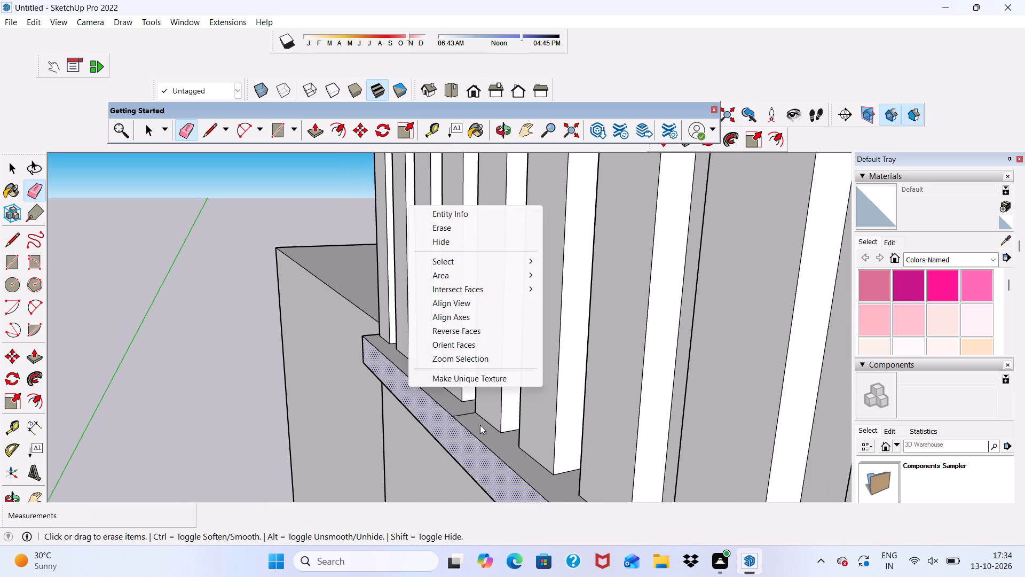
pyautogui.scroll(5, 459, 449)
pyautogui.press('space')
pyautogui.click(233, 319)
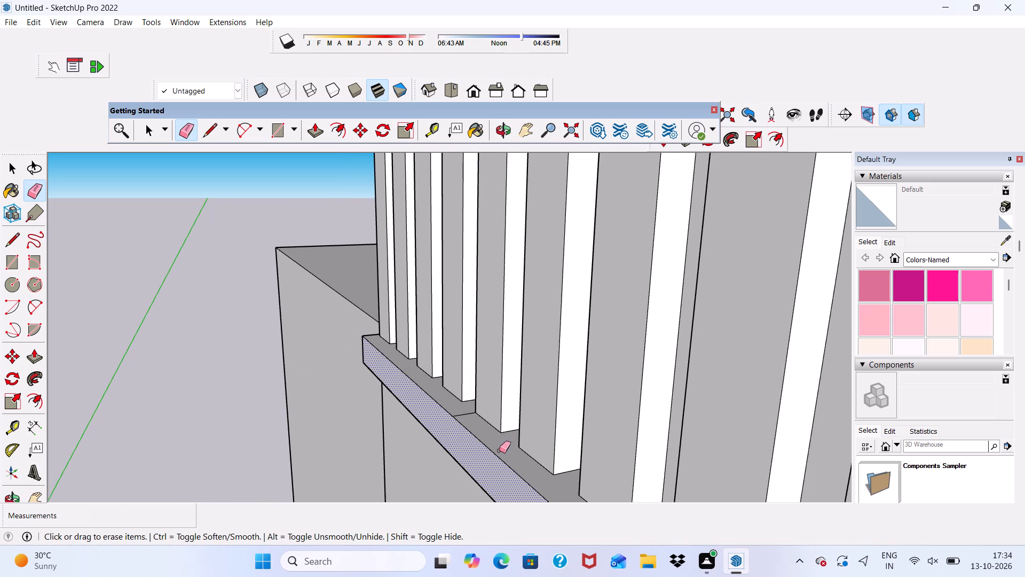
pyautogui.scroll(5, 499, 450)
pyautogui.moveTo(446, 405); pyautogui.dragTo(445, 417)
pyautogui.scroll(-5, 319, 445)
pyautogui.scroll(-2, 344, 377)
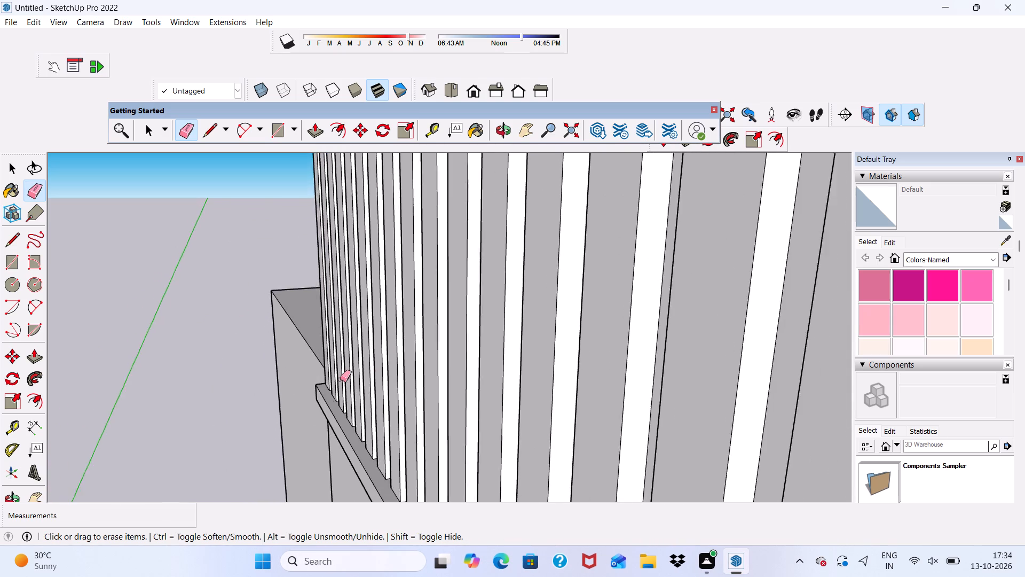
pyautogui.scroll(-4, 340, 379)
pyautogui.press('space')
# Draw an upright rectangle about 7' 1" tall by 4' 2" wide on the lower side wall, just below the ledge.
pyautogui.scroll(-4, 361, 397)
pyautogui.scroll(-6, 428, 350)
pyautogui.moveTo(659, 338); pyautogui.dragTo(928, 287, button='middle')
pyautogui.scroll(1, 928, 287)
pyautogui.scroll(1, 641, 405)
pyautogui.press('space')
pyautogui.scroll(1, 644, 405)
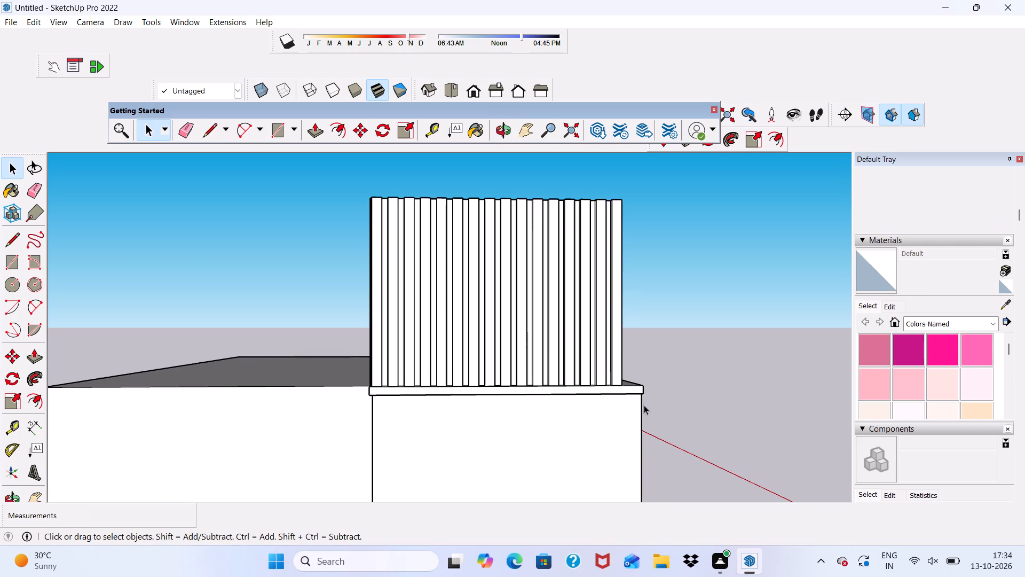
pyautogui.scroll(-4, 644, 405)
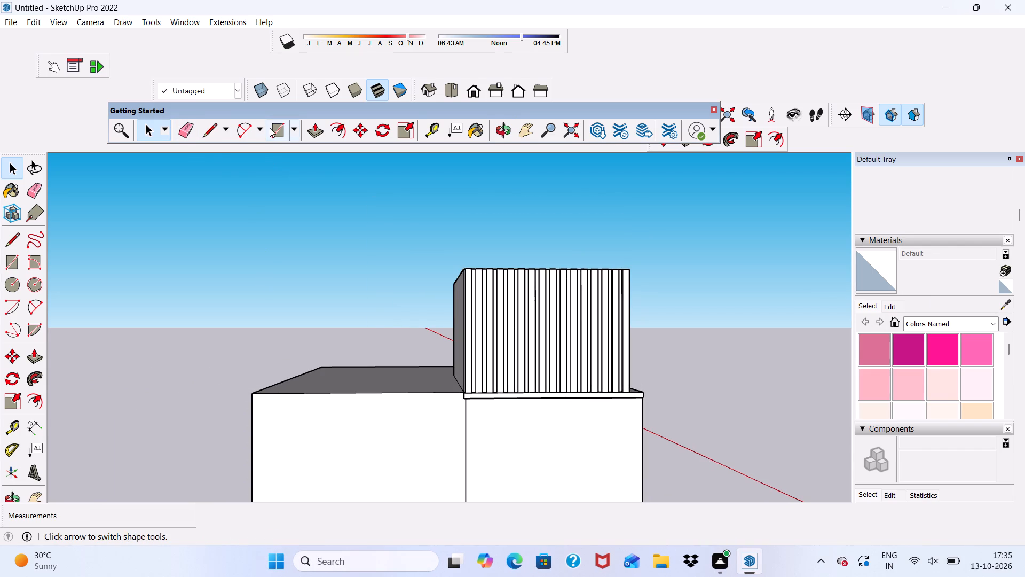
pyautogui.click(270, 128)
pyautogui.scroll(-5, 499, 328)
pyautogui.moveTo(575, 434); pyautogui.dragTo(566, 335, button='middle')
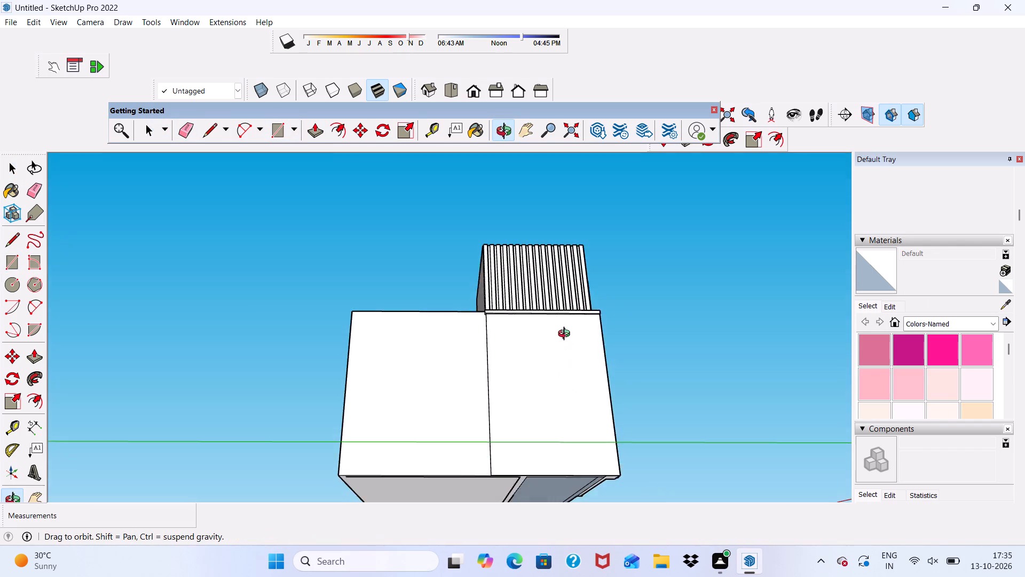
pyautogui.moveTo(566, 335); pyautogui.dragTo(553, 358, button='middle')
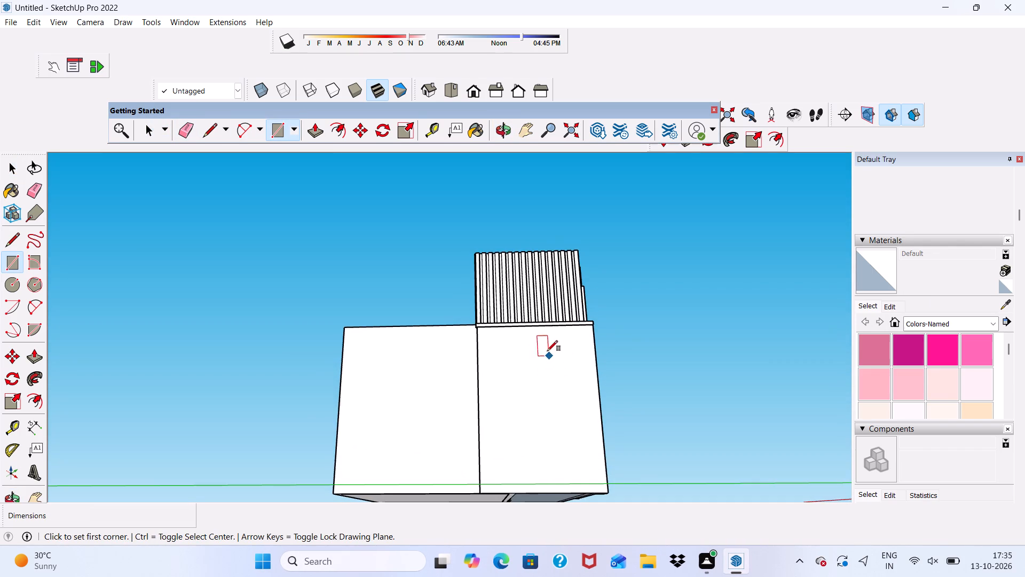
pyautogui.scroll(5, 527, 322)
pyautogui.click(516, 353)
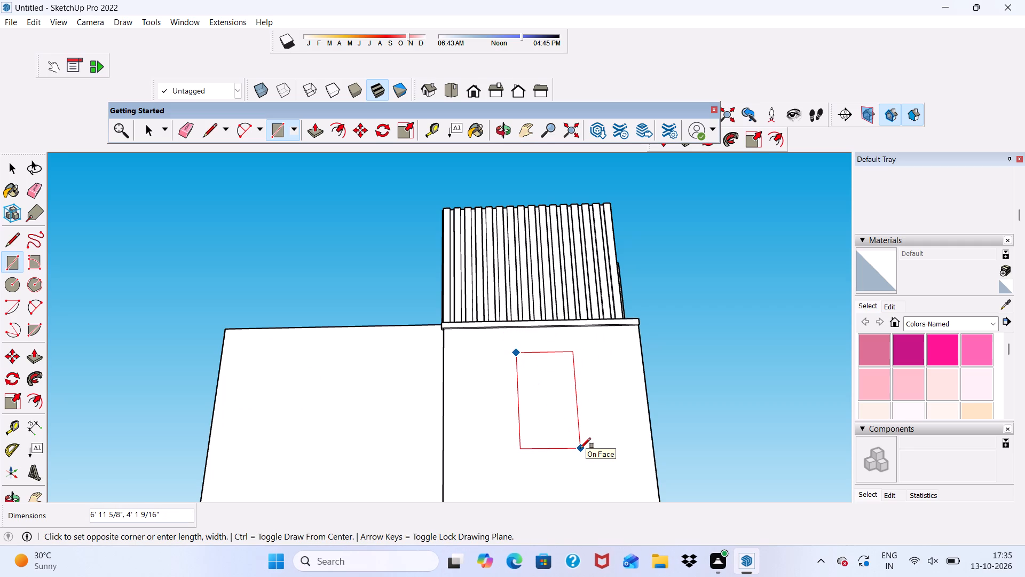
pyautogui.click(581, 450)
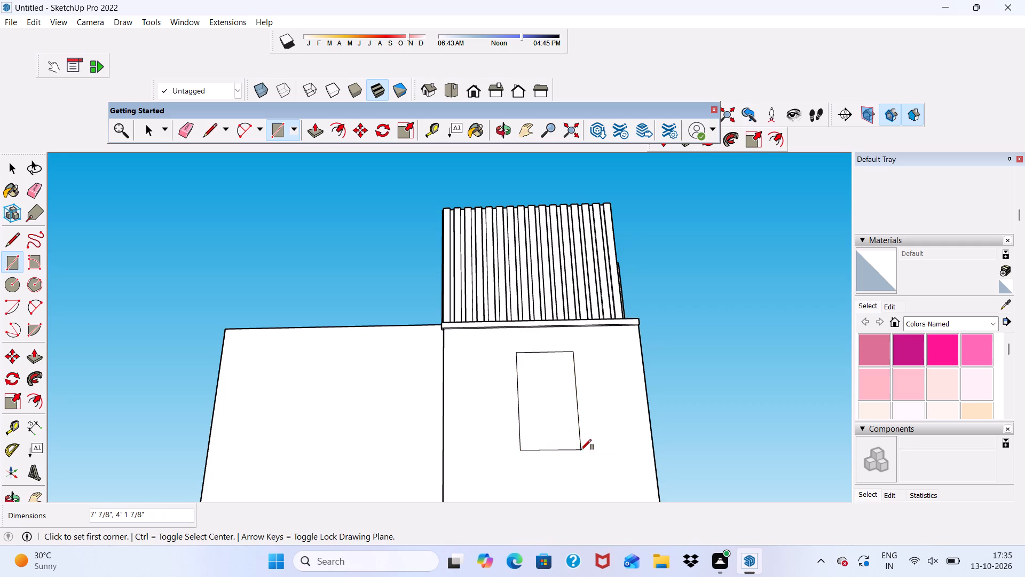
# Copy the rectangle straight down the lower side wall by about 9' 11".
pyautogui.scroll(-5, 572, 409)
pyautogui.scroll(-1, 638, 404)
pyautogui.moveTo(628, 446); pyautogui.dragTo(616, 478, button='middle')
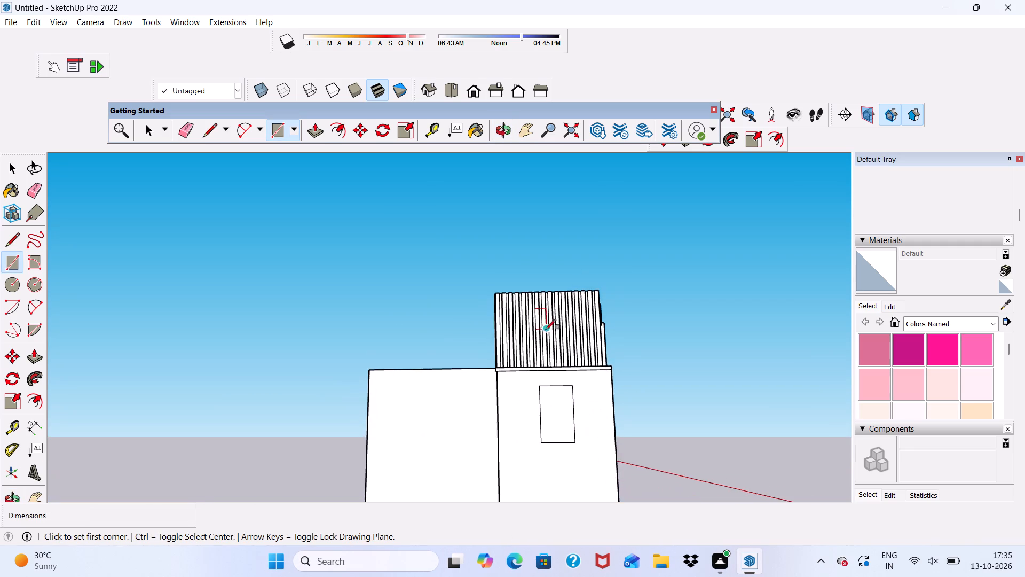
pyautogui.scroll(-5, 546, 328)
pyautogui.scroll(6, 577, 446)
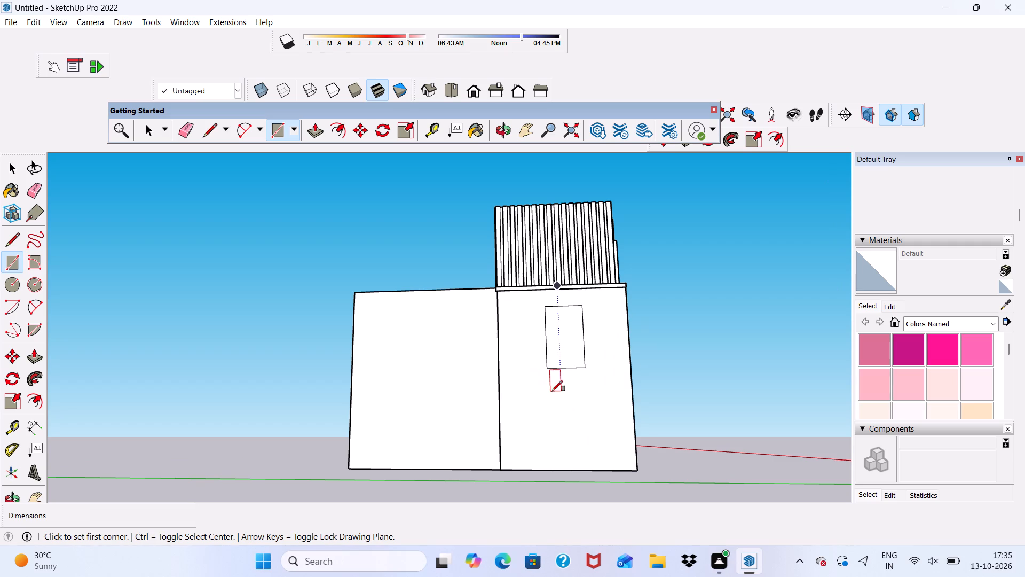
pyautogui.press('space')
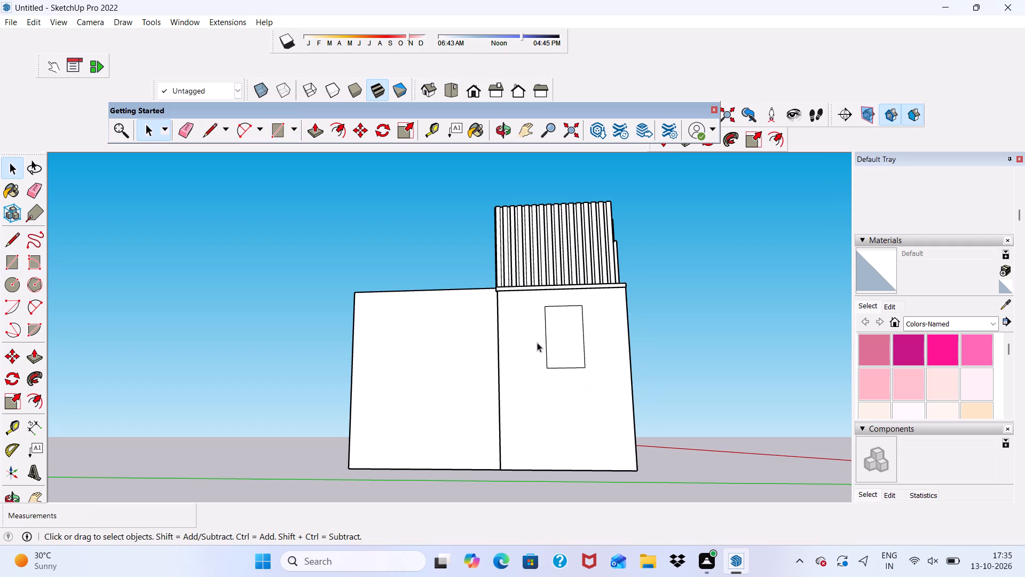
pyautogui.click(537, 342)
pyautogui.click(695, 342)
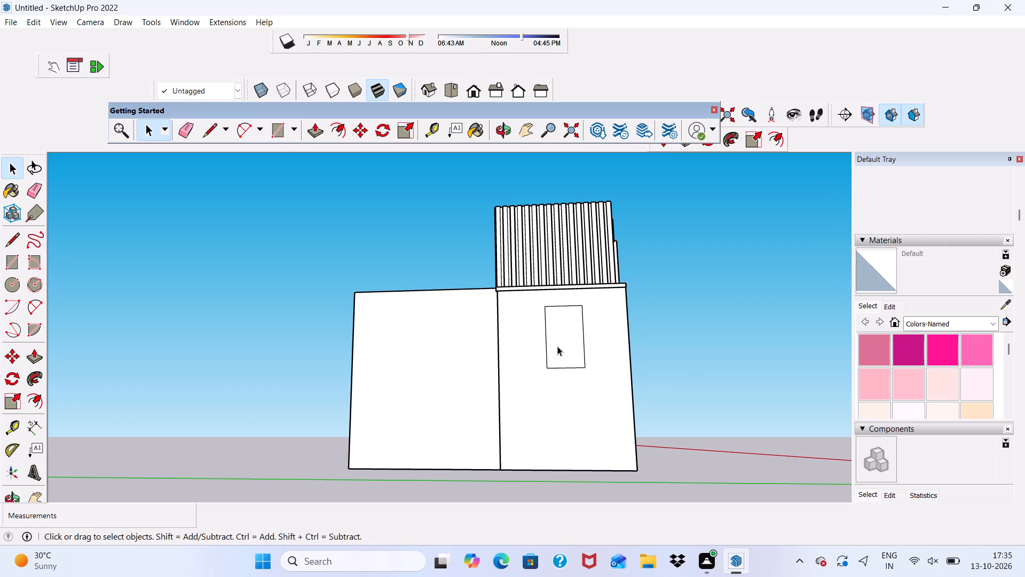
pyautogui.doubleClick(558, 346)
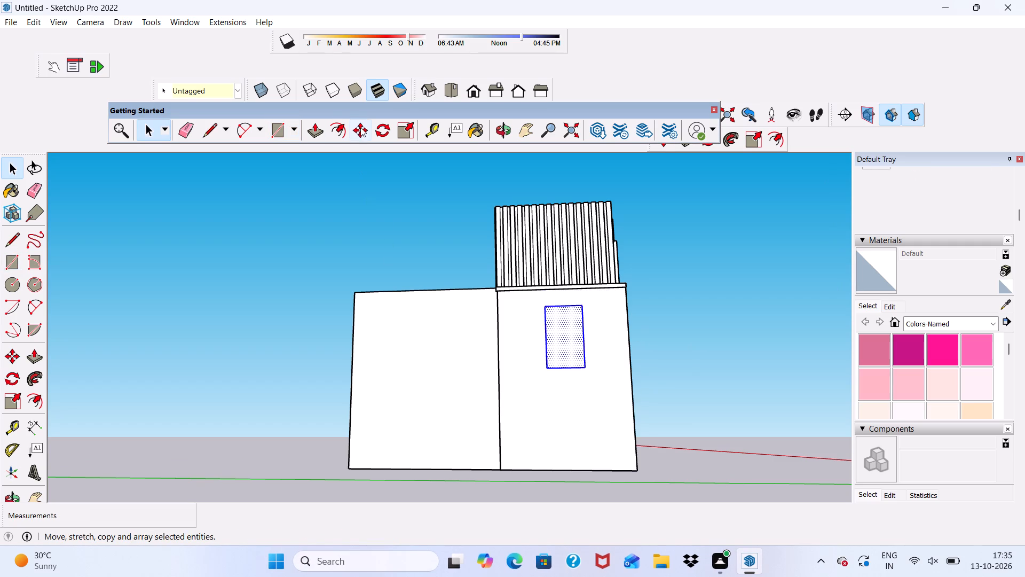
pyautogui.click(360, 127)
pyautogui.click(569, 346)
pyautogui.hscroll(-1, 575, 382)
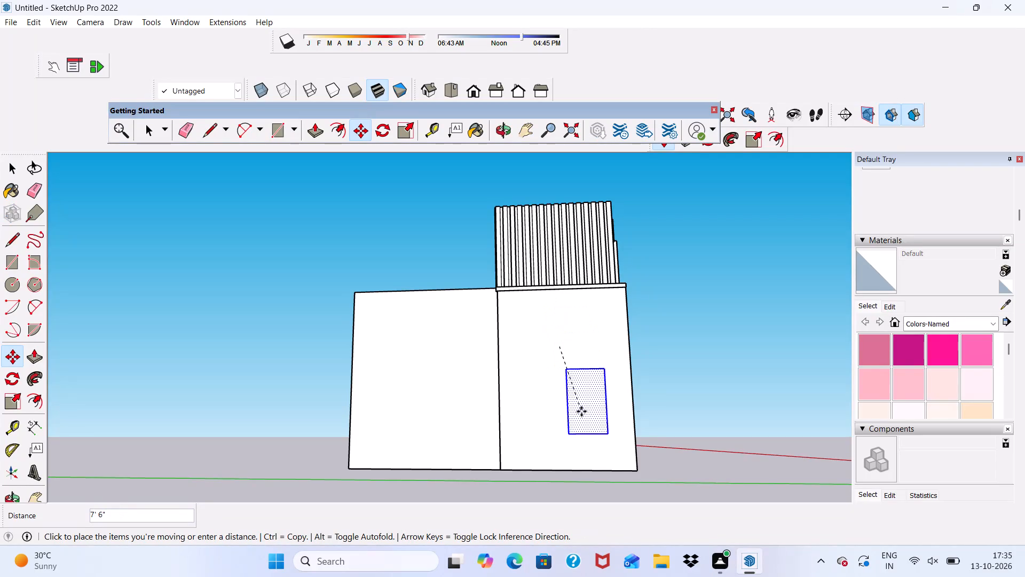
pyautogui.click(558, 437)
pyautogui.press('space')
pyautogui.click(726, 395)
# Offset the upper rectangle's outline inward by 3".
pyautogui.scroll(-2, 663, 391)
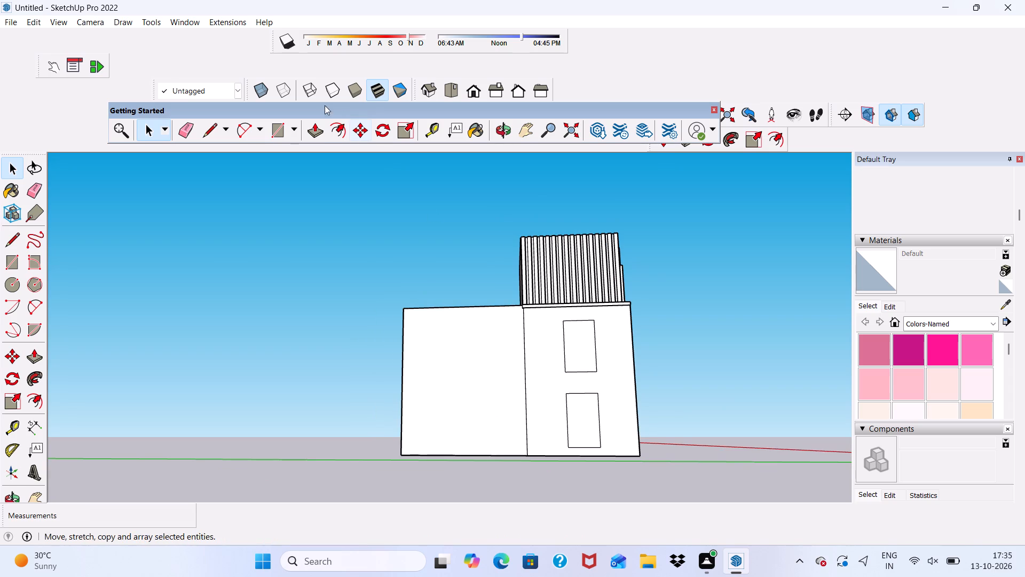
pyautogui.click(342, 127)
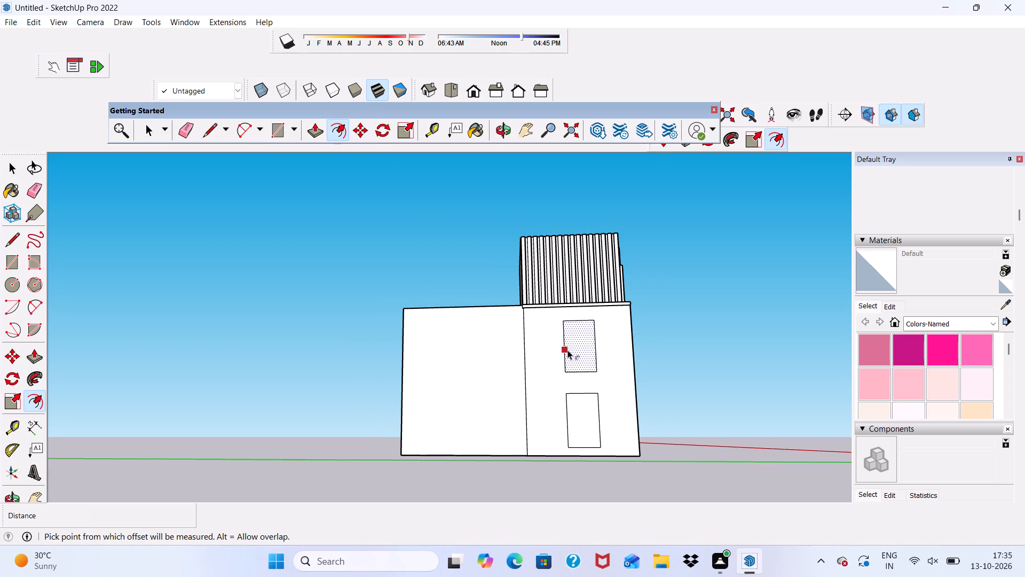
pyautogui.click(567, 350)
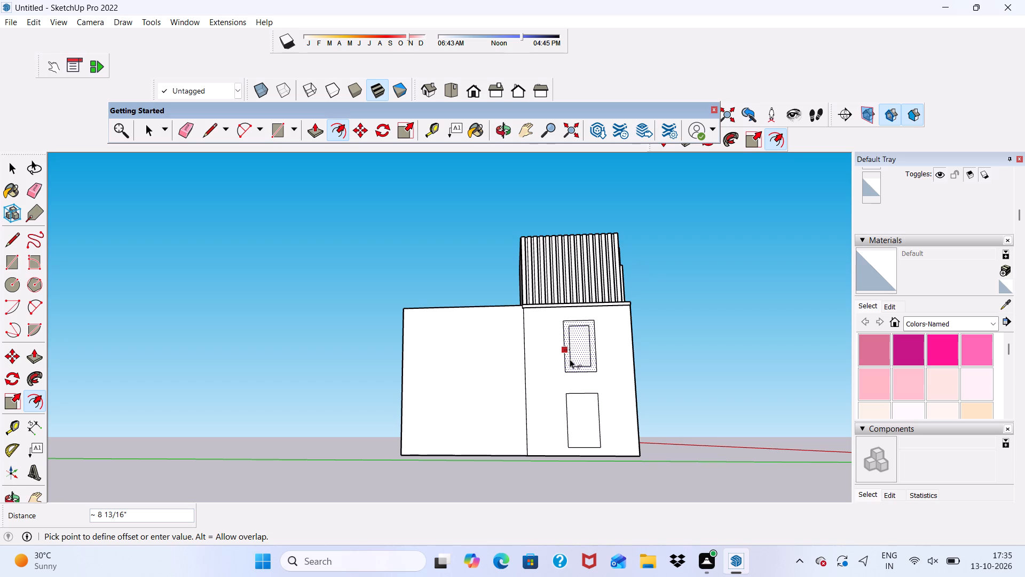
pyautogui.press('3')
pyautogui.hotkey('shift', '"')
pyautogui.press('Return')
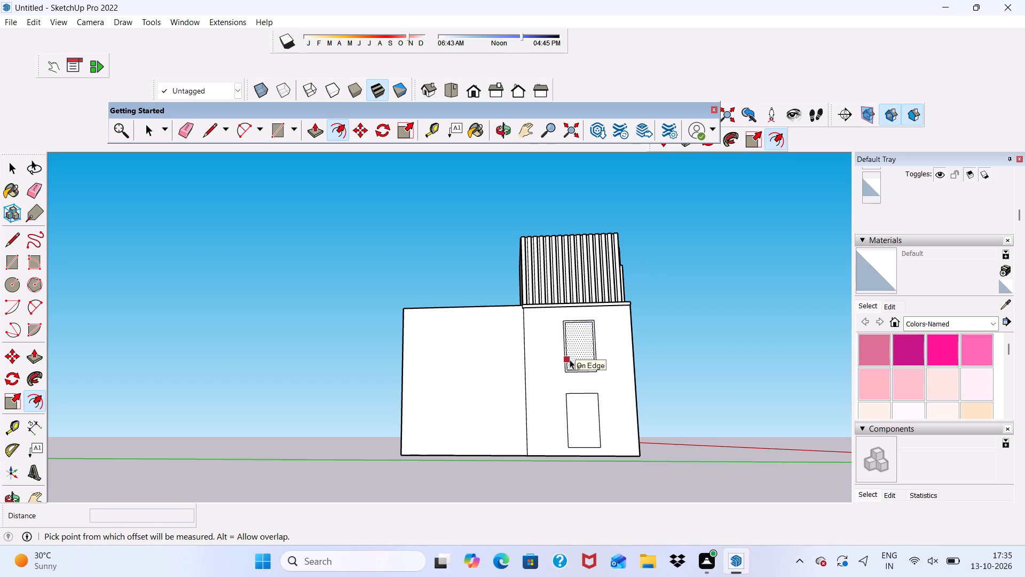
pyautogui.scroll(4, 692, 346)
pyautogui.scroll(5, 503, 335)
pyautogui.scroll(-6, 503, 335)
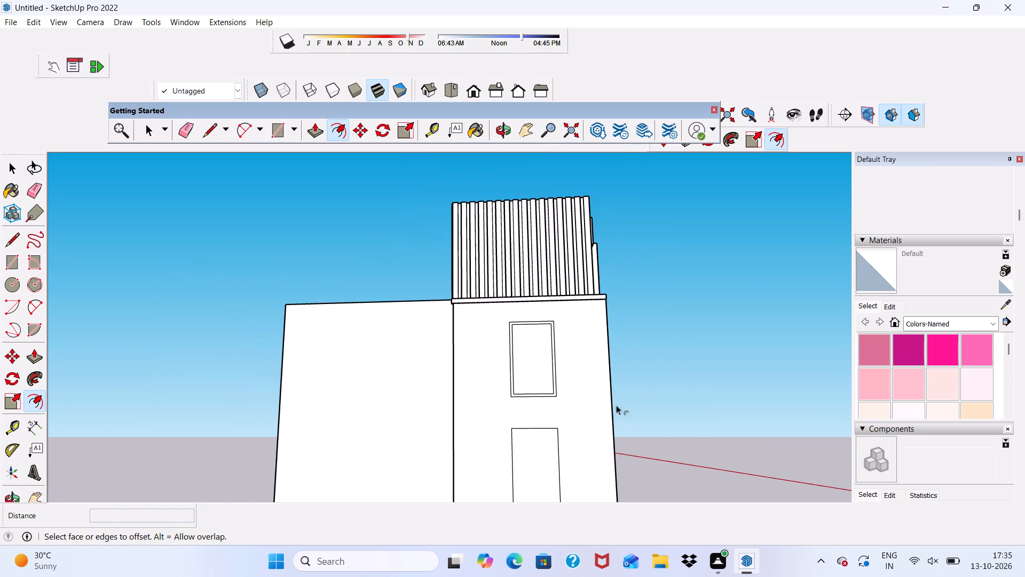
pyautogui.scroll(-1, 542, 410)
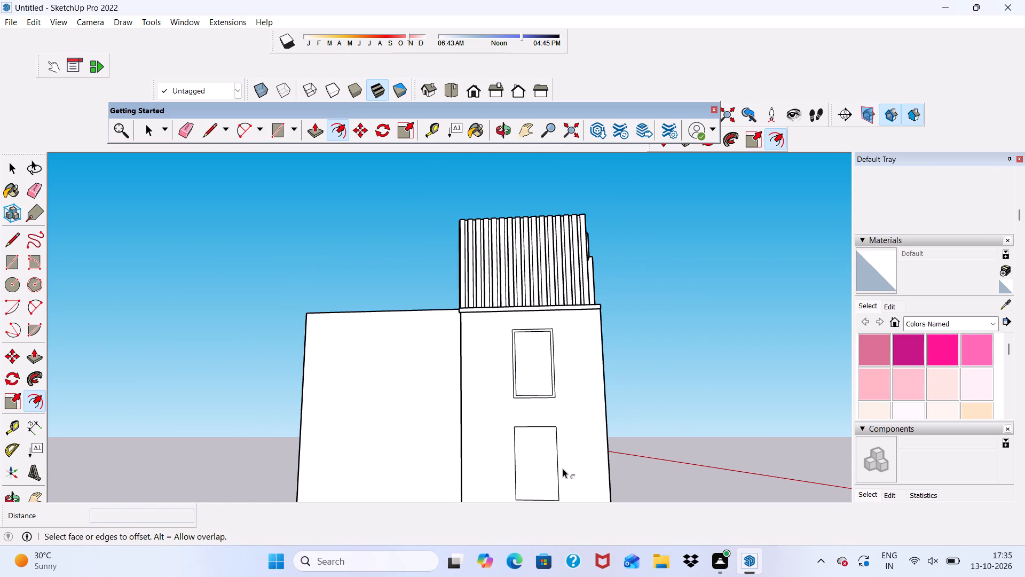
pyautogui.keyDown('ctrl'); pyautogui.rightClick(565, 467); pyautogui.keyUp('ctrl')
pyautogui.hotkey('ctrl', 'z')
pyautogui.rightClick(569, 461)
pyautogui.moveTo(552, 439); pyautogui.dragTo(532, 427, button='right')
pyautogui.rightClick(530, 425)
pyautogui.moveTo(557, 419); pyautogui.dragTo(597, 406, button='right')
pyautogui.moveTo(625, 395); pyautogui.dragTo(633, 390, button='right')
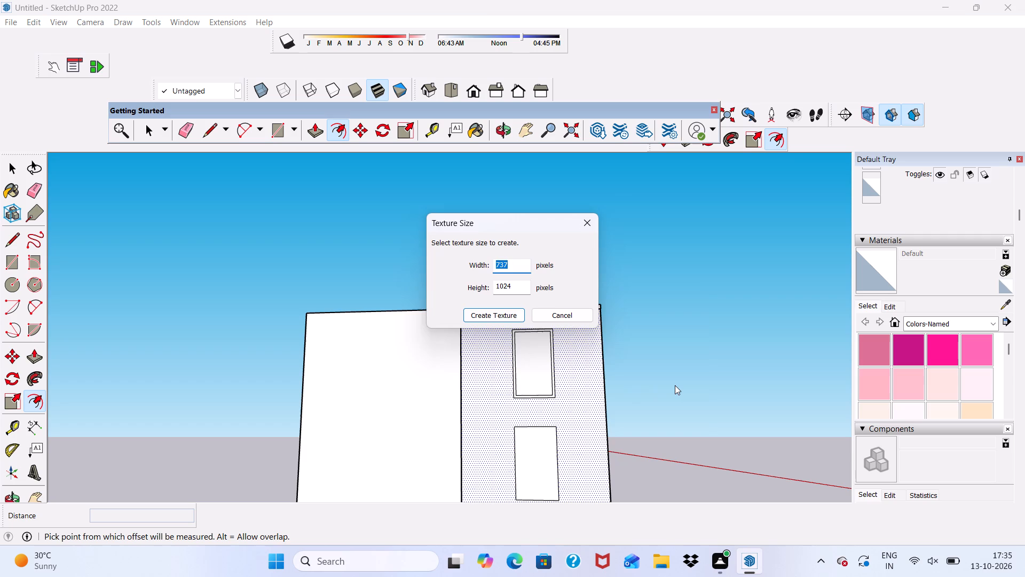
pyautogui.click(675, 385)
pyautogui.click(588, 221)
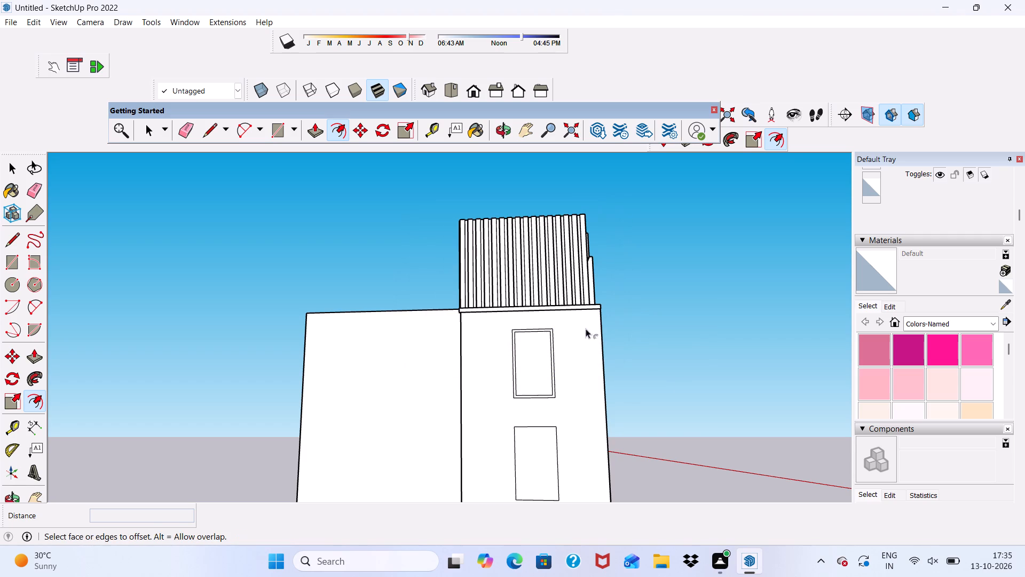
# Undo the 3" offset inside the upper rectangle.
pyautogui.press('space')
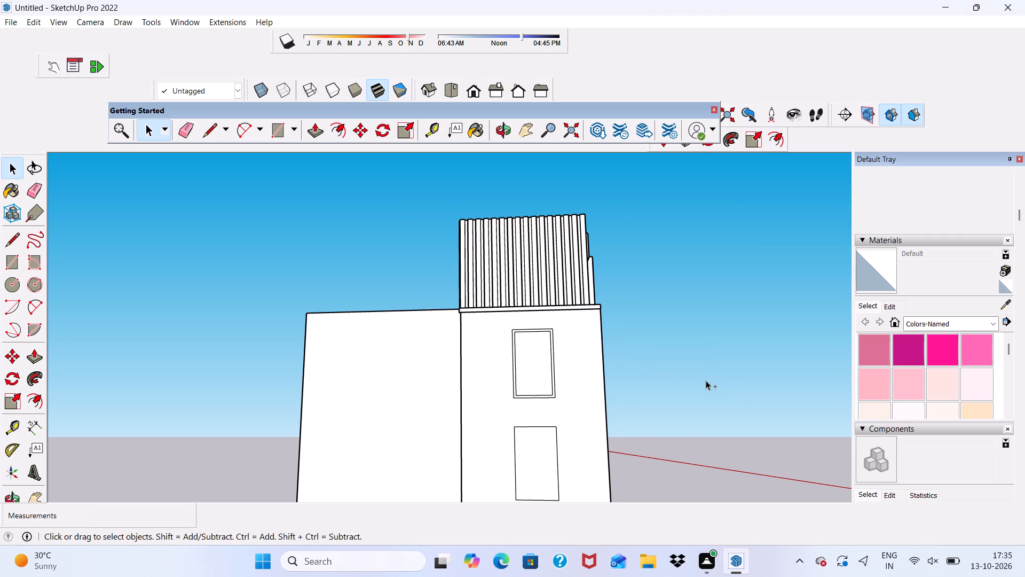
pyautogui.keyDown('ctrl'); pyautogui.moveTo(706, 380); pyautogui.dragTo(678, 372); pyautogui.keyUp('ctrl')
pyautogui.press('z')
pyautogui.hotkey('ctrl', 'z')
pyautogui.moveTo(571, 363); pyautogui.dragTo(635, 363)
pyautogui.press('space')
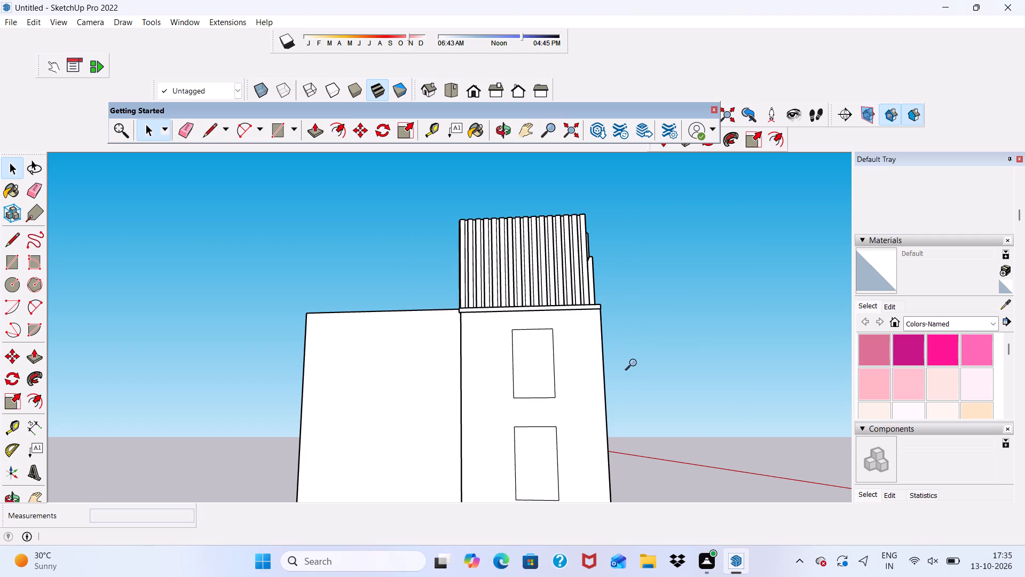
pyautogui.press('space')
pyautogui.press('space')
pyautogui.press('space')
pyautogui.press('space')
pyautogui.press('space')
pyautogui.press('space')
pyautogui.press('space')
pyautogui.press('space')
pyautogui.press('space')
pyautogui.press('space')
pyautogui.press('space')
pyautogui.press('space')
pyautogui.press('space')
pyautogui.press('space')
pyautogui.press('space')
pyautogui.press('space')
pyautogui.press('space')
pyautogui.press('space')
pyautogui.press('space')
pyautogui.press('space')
# Offset the upper rectangle's outline inward by 6" to form a window frame.
pyautogui.click(335, 130)
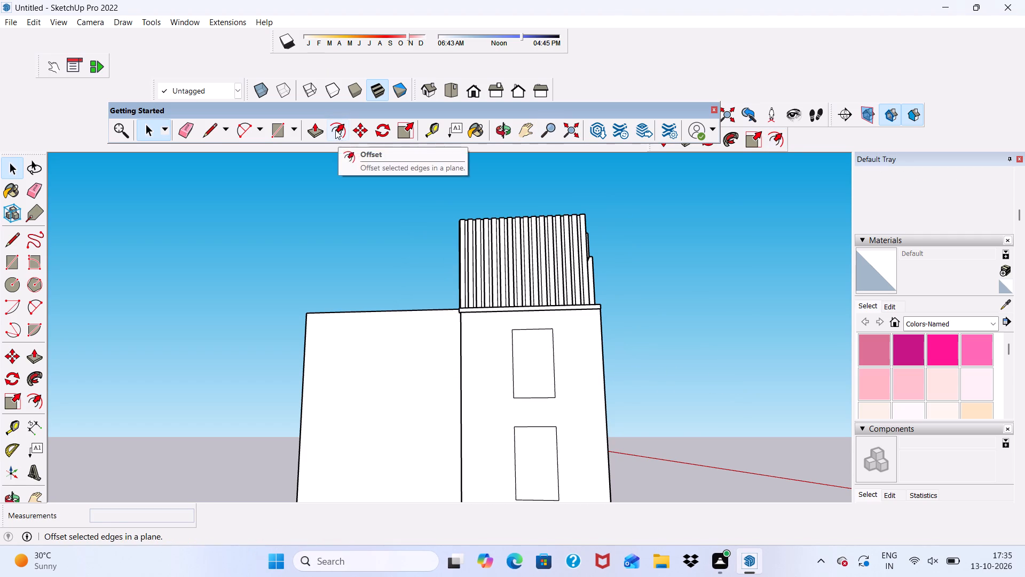
pyautogui.click(518, 371)
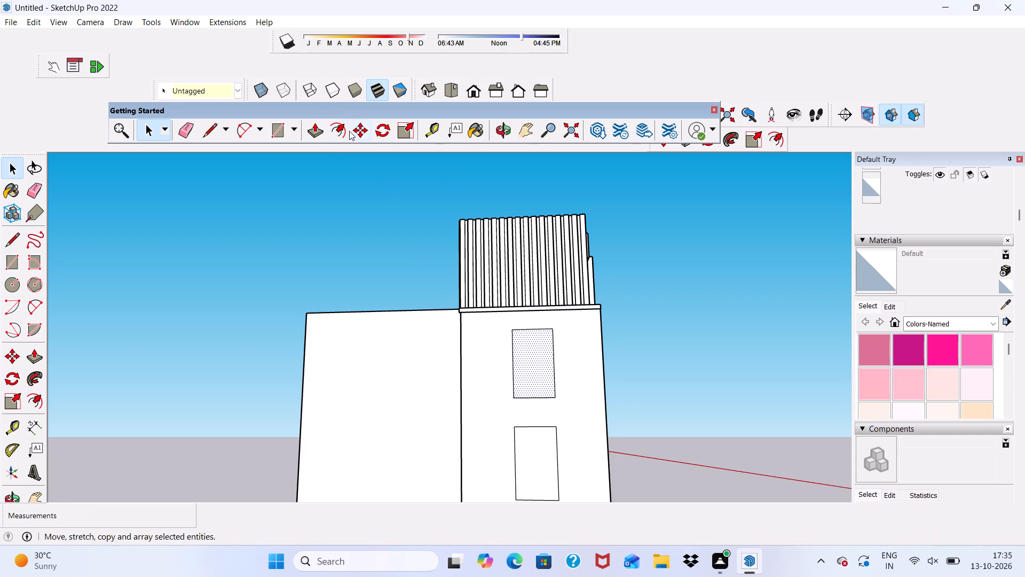
pyautogui.click(343, 130)
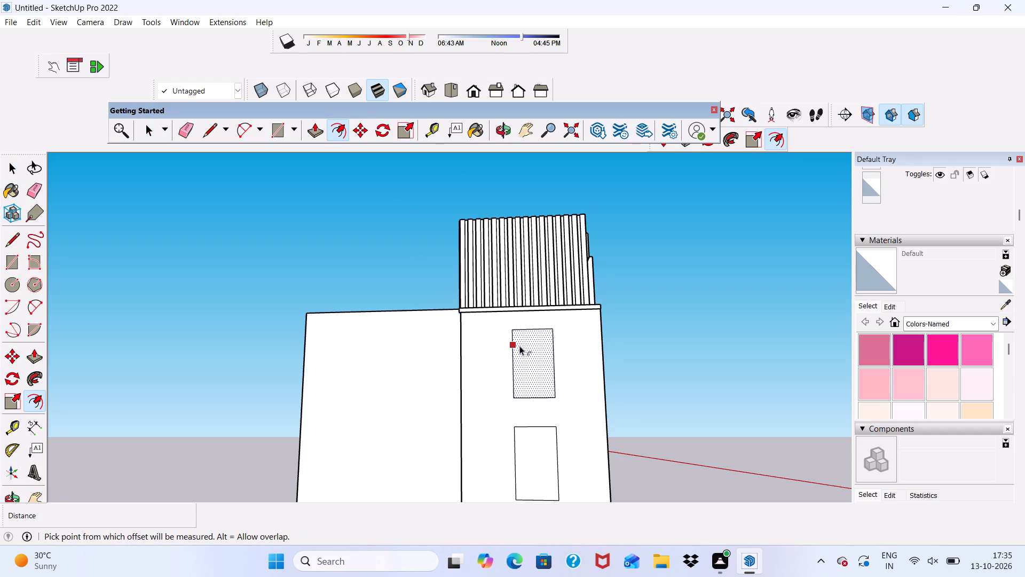
pyautogui.click(519, 346)
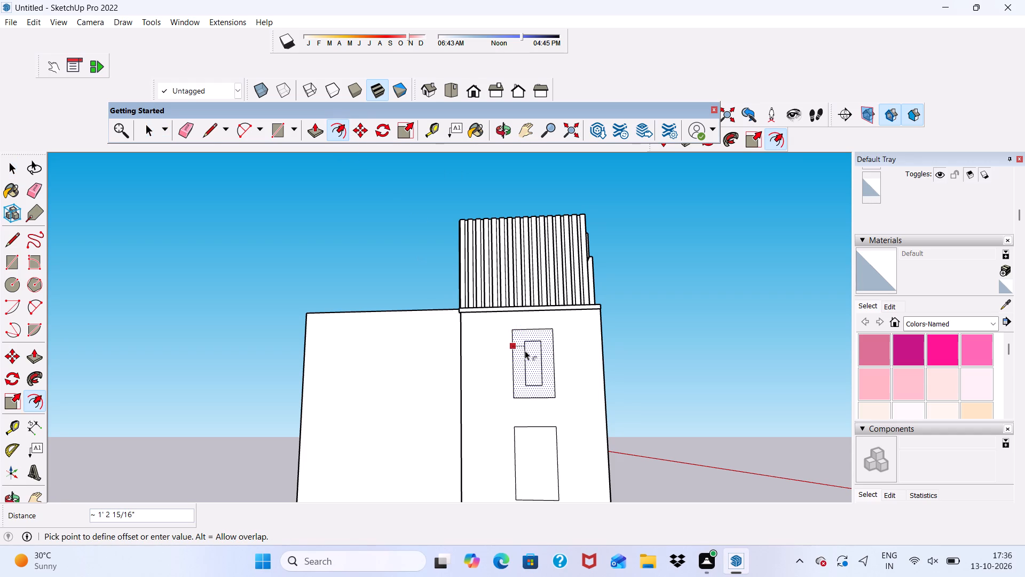
pyautogui.write('6"')
pyautogui.press('Return')
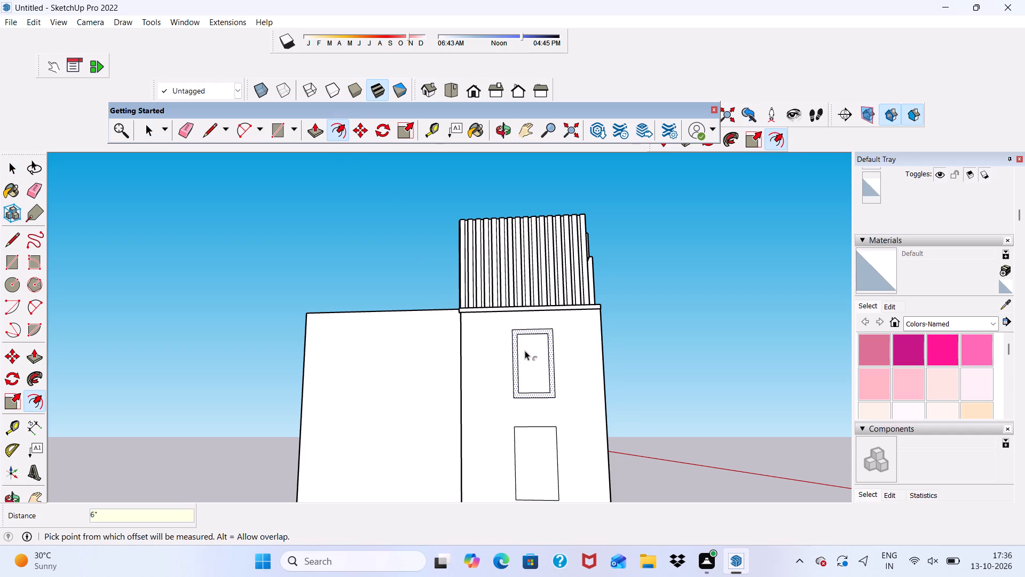
pyautogui.press('space')
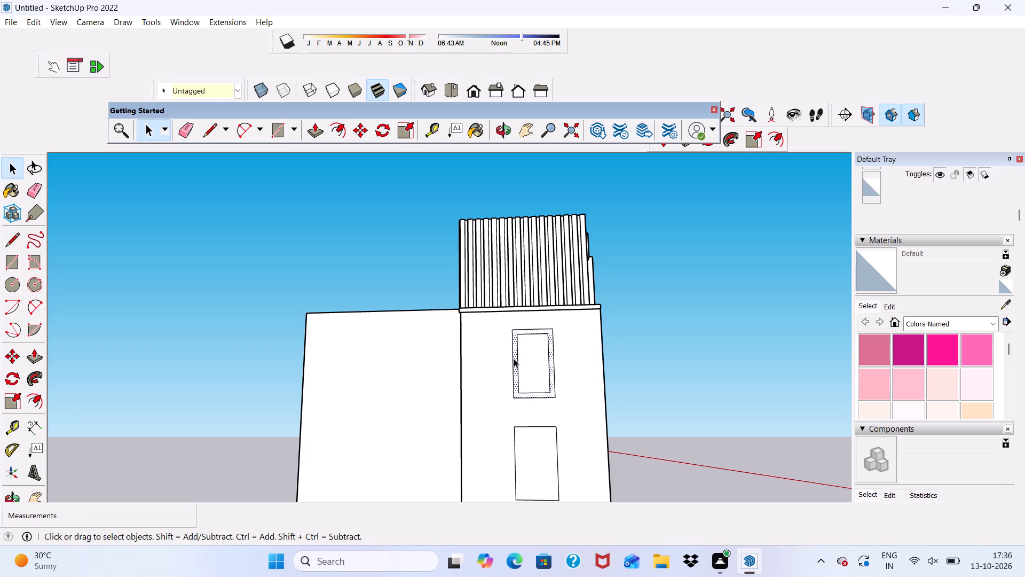
# Offset the lower rectangle's outline inward by 6" to form a matching window frame.
pyautogui.click(547, 455)
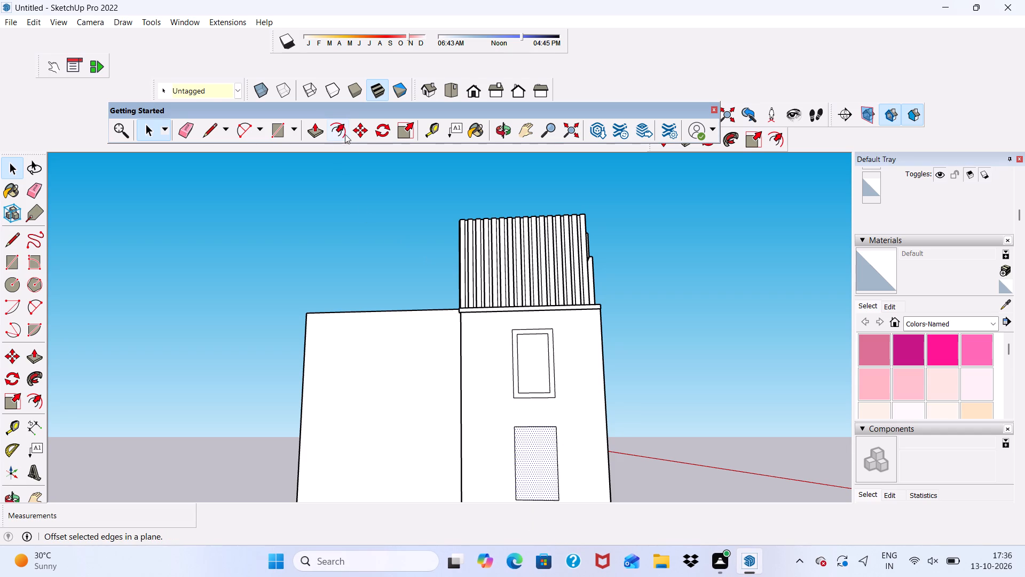
pyautogui.click(336, 127)
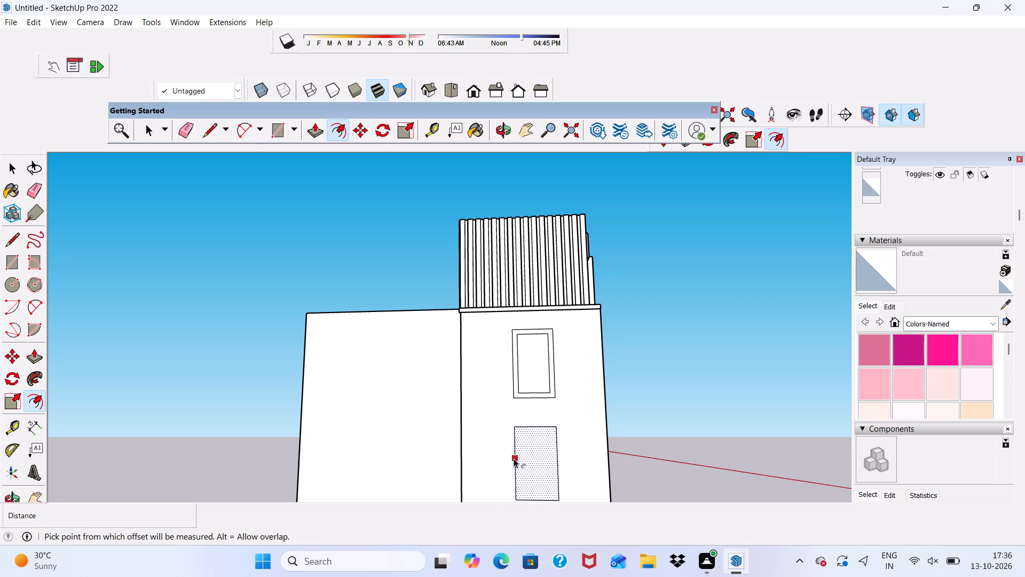
pyautogui.click(514, 458)
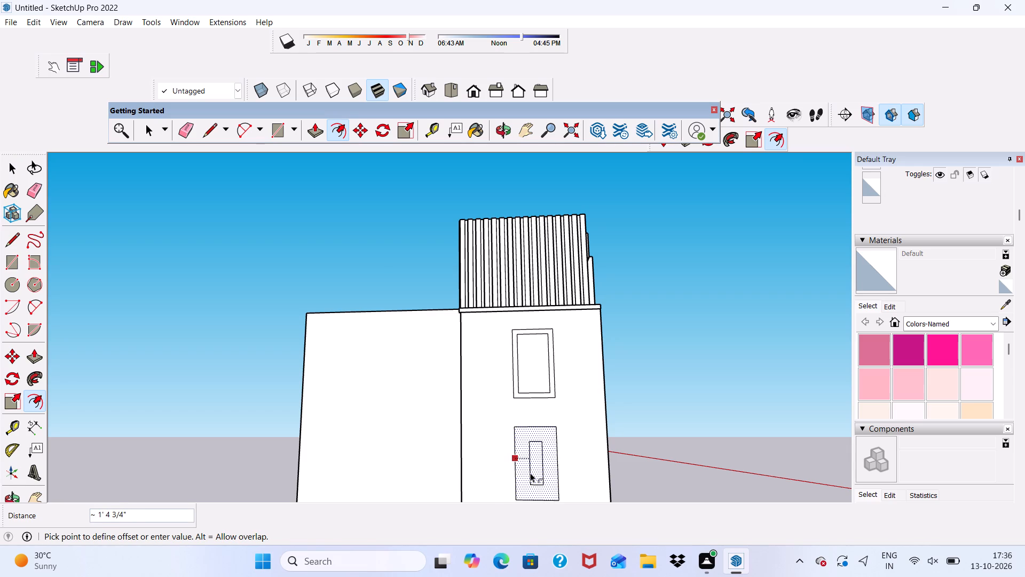
pyautogui.press('6')
pyautogui.hotkey('shift', '"')
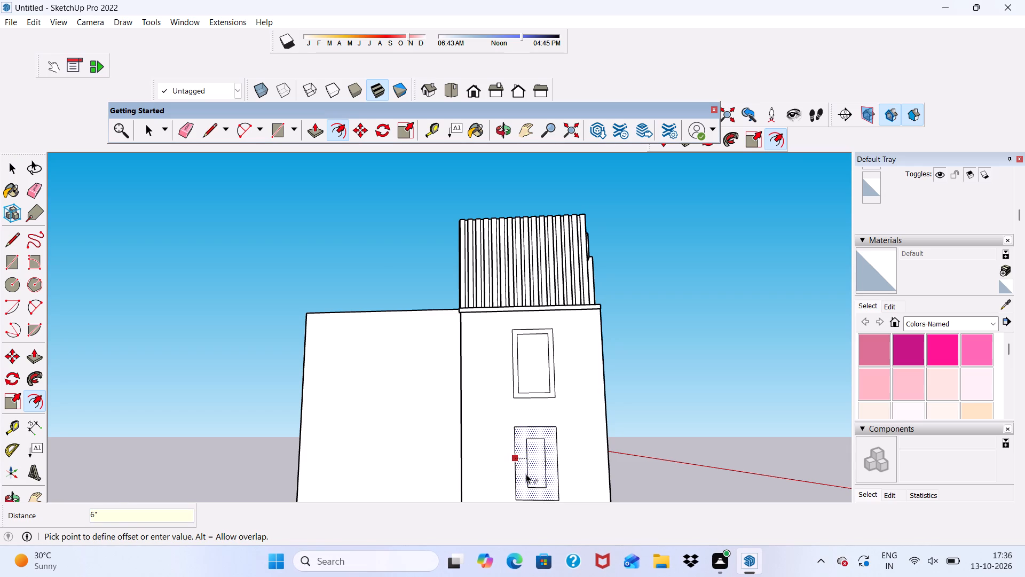
pyautogui.press('Return')
pyautogui.press('space')
pyautogui.click(707, 369)
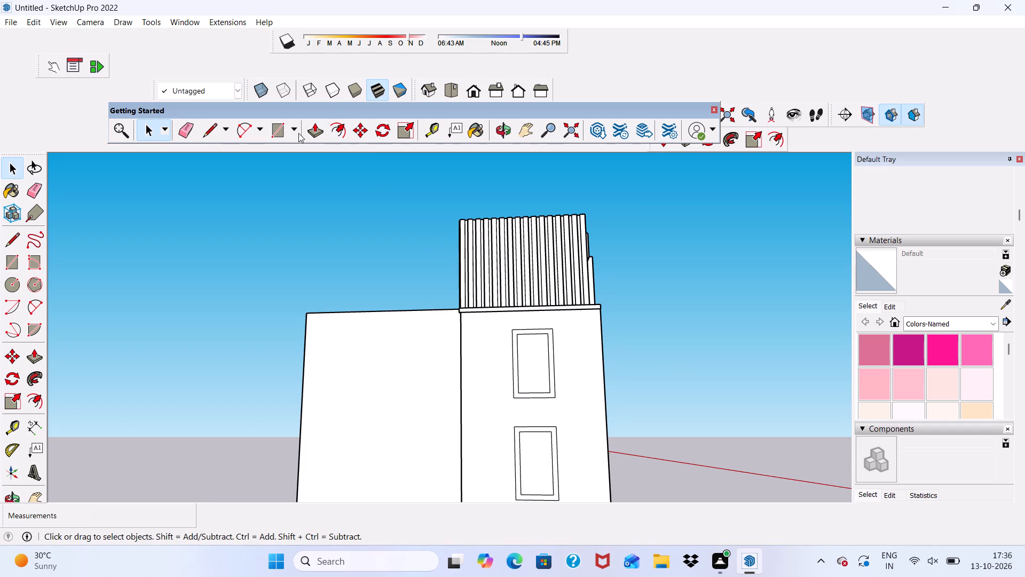
# Pull the upper window's frame face out from the side wall by 3".
pyautogui.click(312, 135)
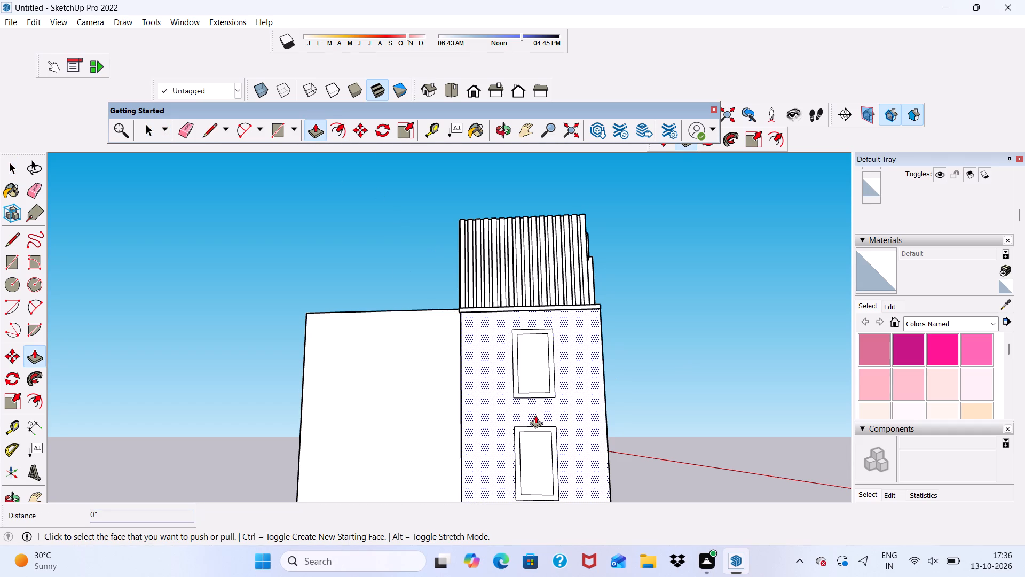
pyautogui.scroll(11, 555, 401)
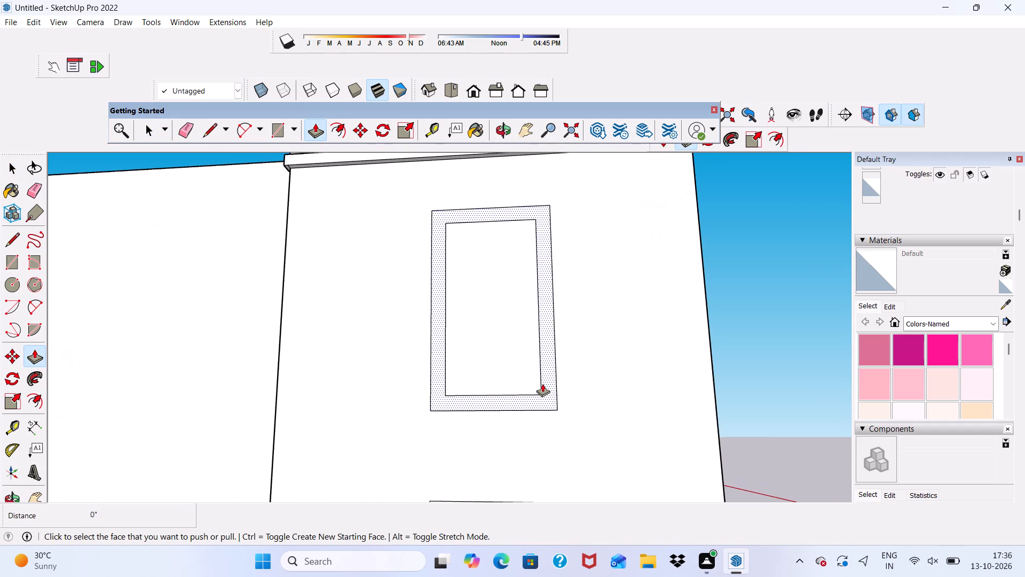
pyautogui.click(542, 384)
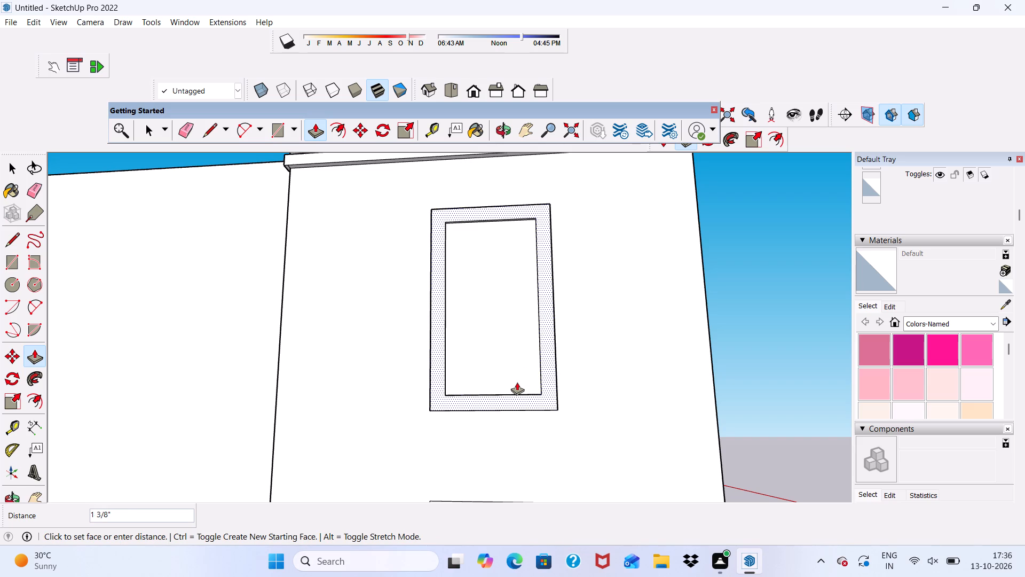
pyautogui.press('3')
pyautogui.hotkey('shift', '"')
pyautogui.press('Return')
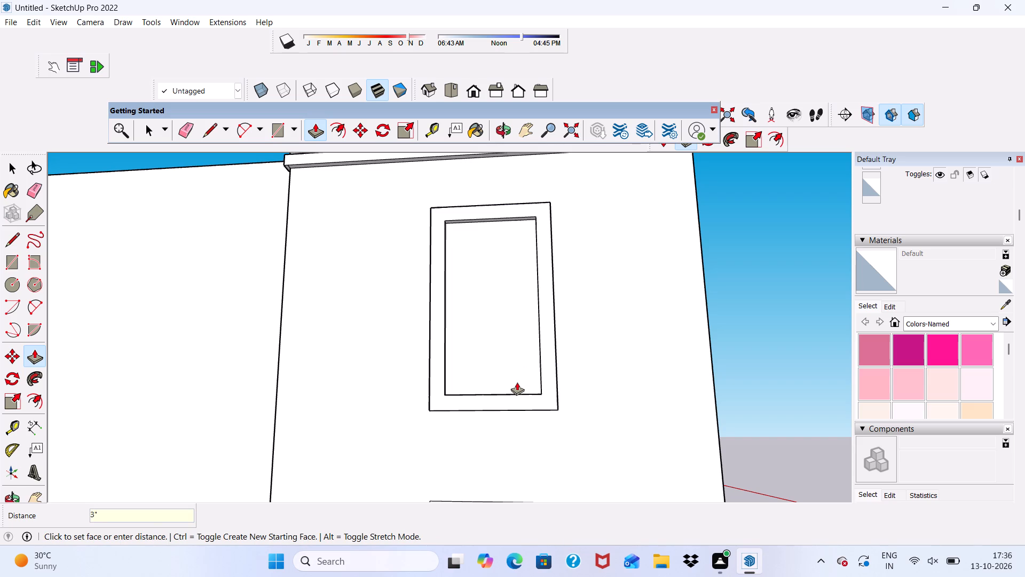
# Pull the lower window's frame face out from the side wall by 3".
pyautogui.scroll(-6, 508, 371)
pyautogui.scroll(-2, 560, 319)
pyautogui.moveTo(533, 367); pyautogui.dragTo(425, 418, button='middle')
pyautogui.scroll(1, 414, 302)
pyautogui.scroll(-5, 414, 268)
pyautogui.scroll(10, 420, 423)
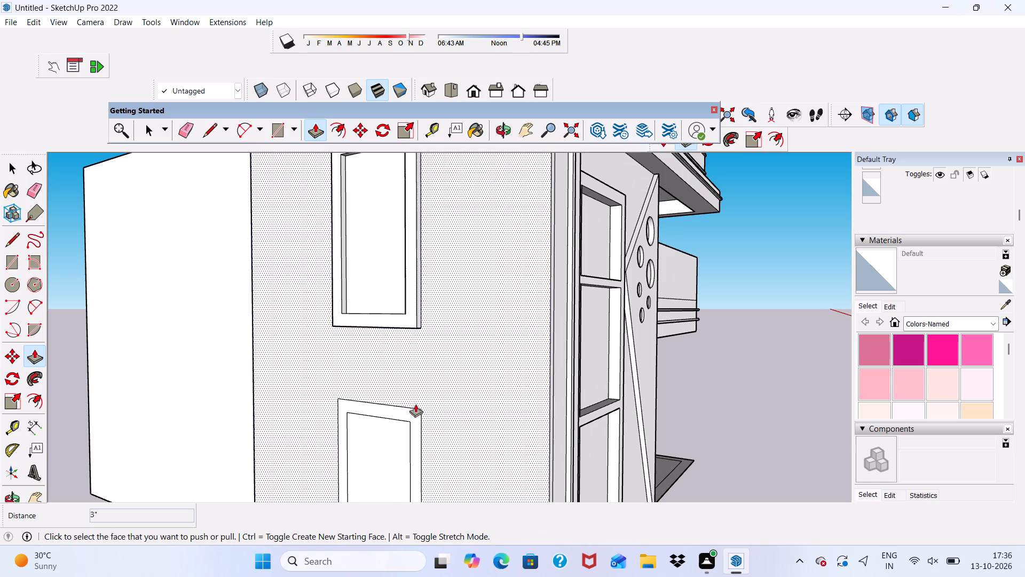
pyautogui.click(404, 410)
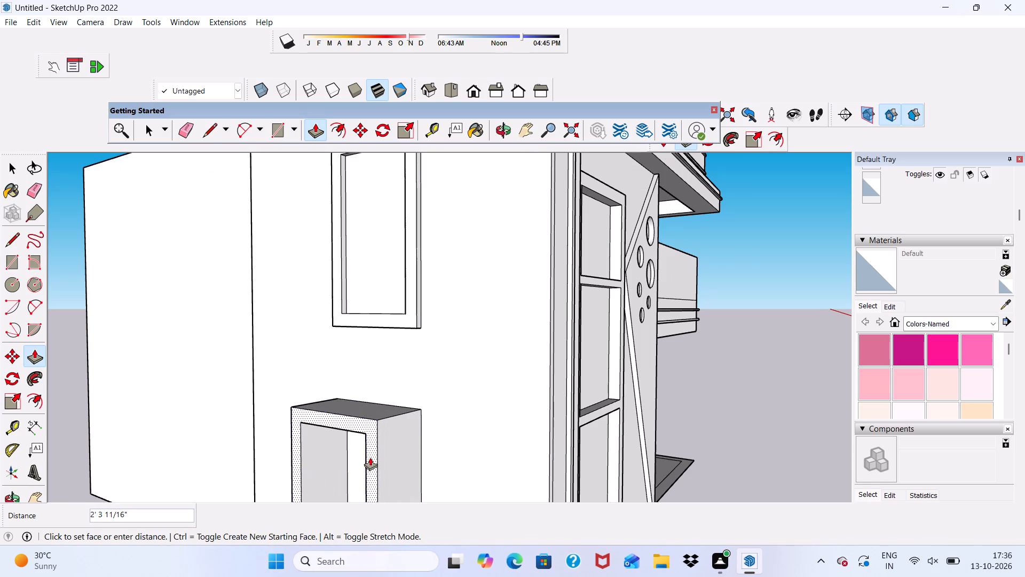
pyautogui.press('3')
pyautogui.hotkey('shift', '"')
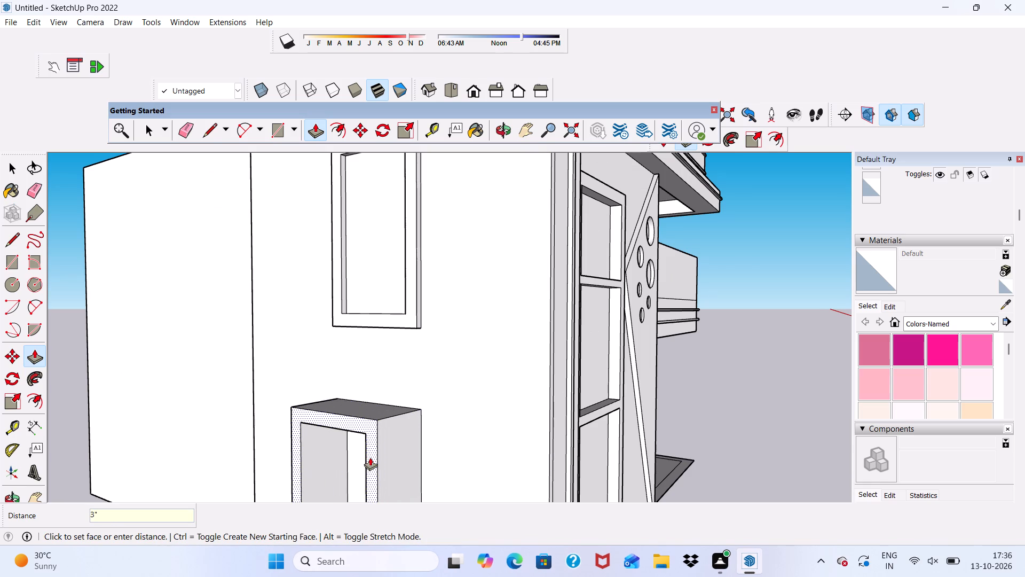
pyautogui.press('Return')
pyautogui.scroll(-4, 376, 456)
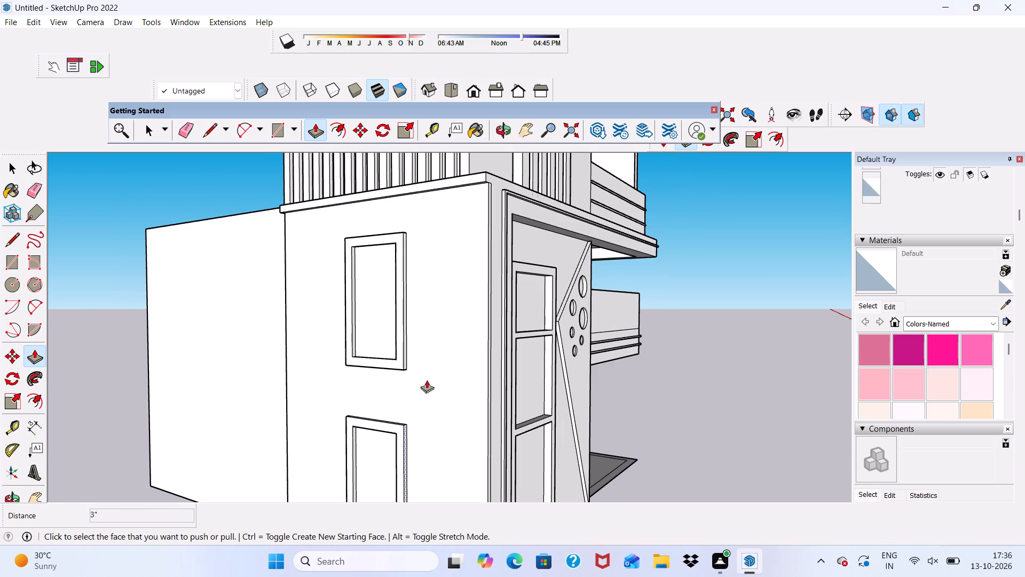
pyautogui.press('space')
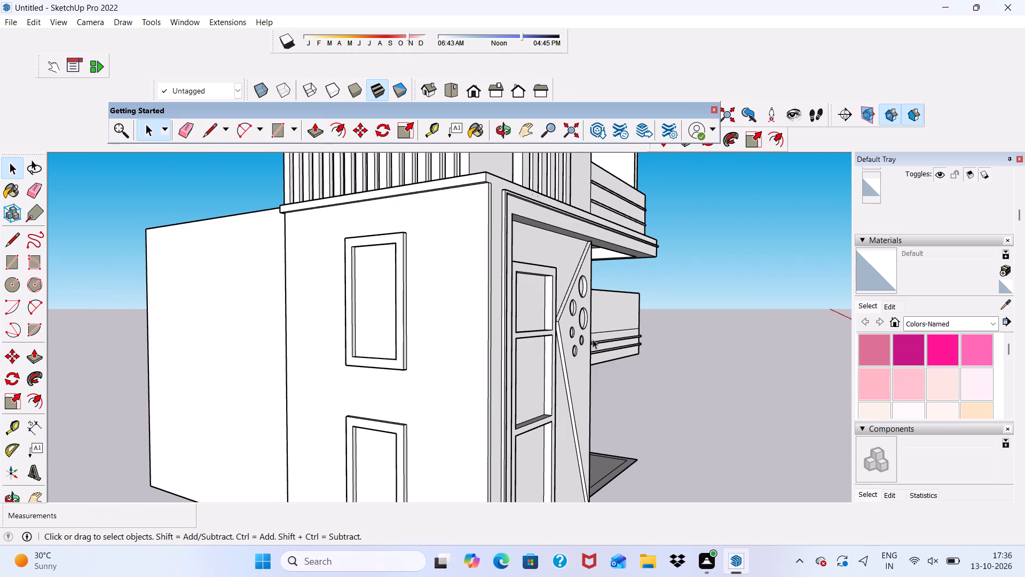
pyautogui.click(706, 356)
# Examine the side ledge, the framed windows and the rear block's roof from the side and back.
pyautogui.scroll(-2, 437, 275)
pyautogui.moveTo(406, 273); pyautogui.dragTo(756, 321, button='middle')
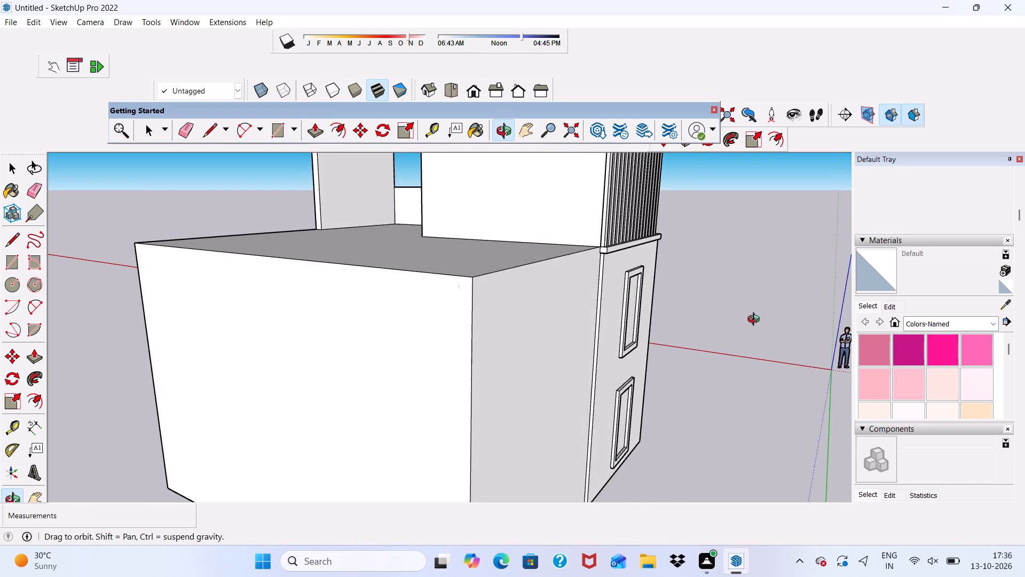
pyautogui.moveTo(756, 321); pyautogui.dragTo(597, 293, button='middle')
pyautogui.scroll(3, 593, 293)
pyautogui.scroll(2, 419, 236)
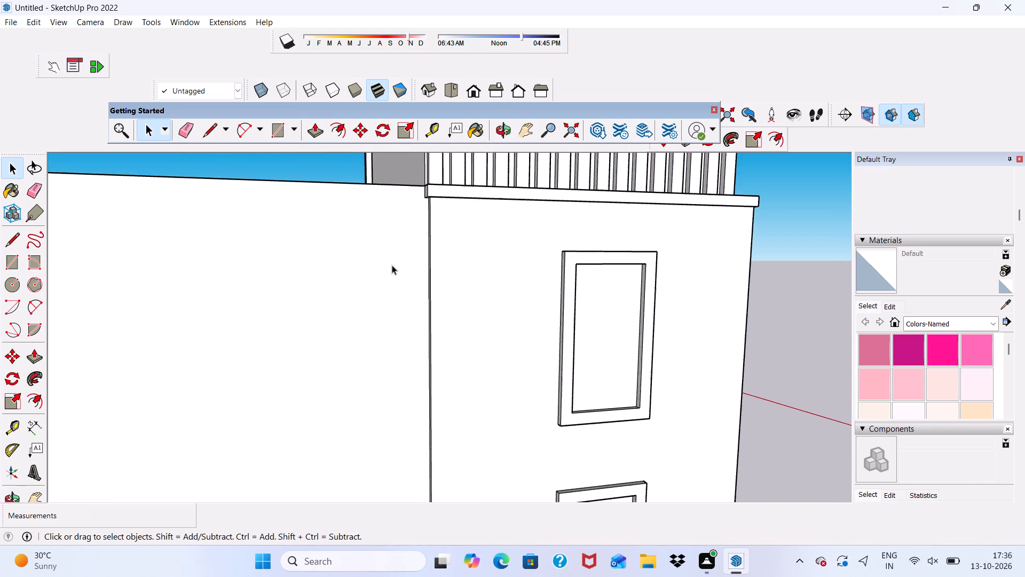
pyautogui.scroll(-6, 389, 269)
pyautogui.moveTo(372, 266); pyautogui.dragTo(533, 319, button='middle')
pyautogui.scroll(6, 627, 268)
pyautogui.scroll(4, 579, 310)
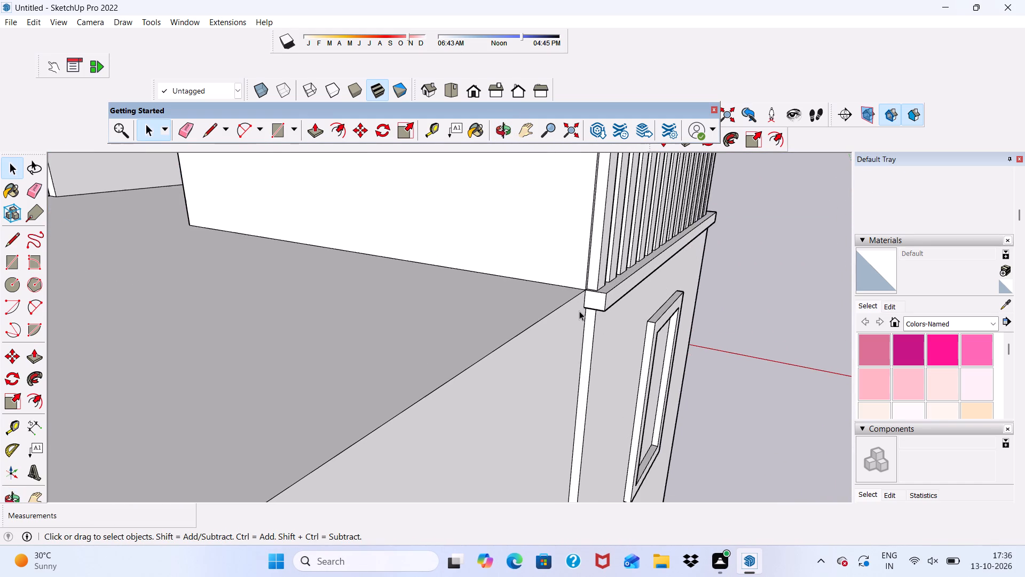
pyautogui.scroll(-3, 538, 310)
pyautogui.scroll(-4, 538, 240)
pyautogui.scroll(-5, 800, 319)
pyautogui.moveTo(752, 340); pyautogui.dragTo(708, 320, button='middle')
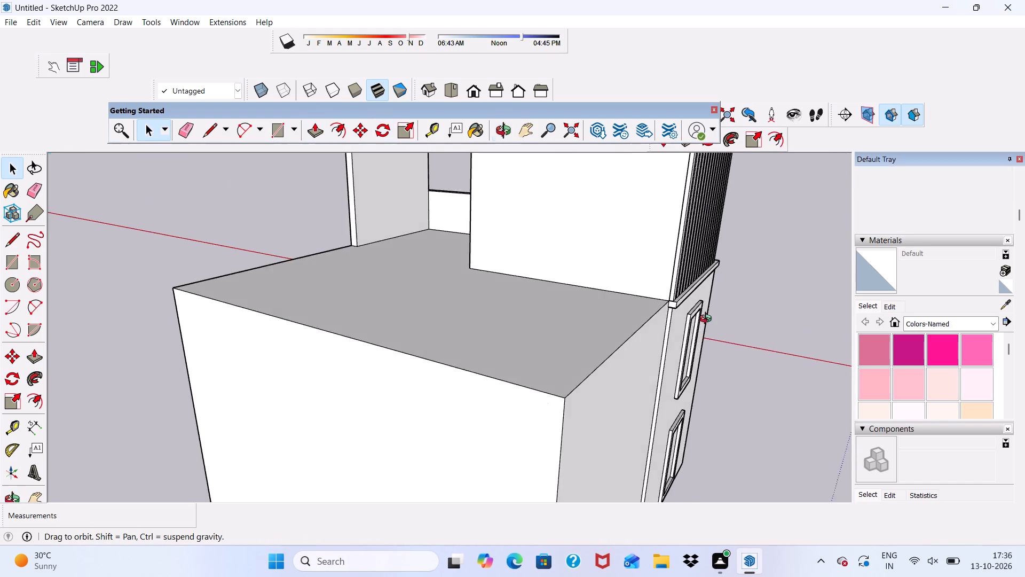
pyautogui.moveTo(708, 320); pyautogui.dragTo(489, 279, button='middle')
pyautogui.scroll(1, 489, 279)
pyautogui.scroll(-6, 497, 322)
pyautogui.scroll(-1, 463, 295)
# Extend the lower block backward by pulling its rear wall face out about 15' 3".
pyautogui.moveTo(485, 326); pyautogui.dragTo(531, 333, button='middle')
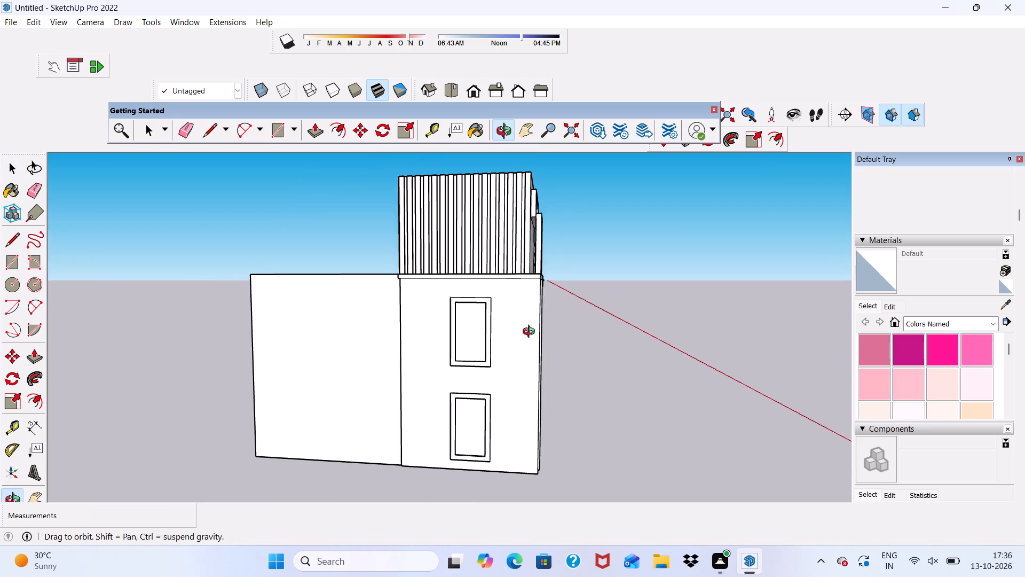
pyautogui.moveTo(531, 333); pyautogui.dragTo(879, 343, button='middle')
pyautogui.click(450, 388)
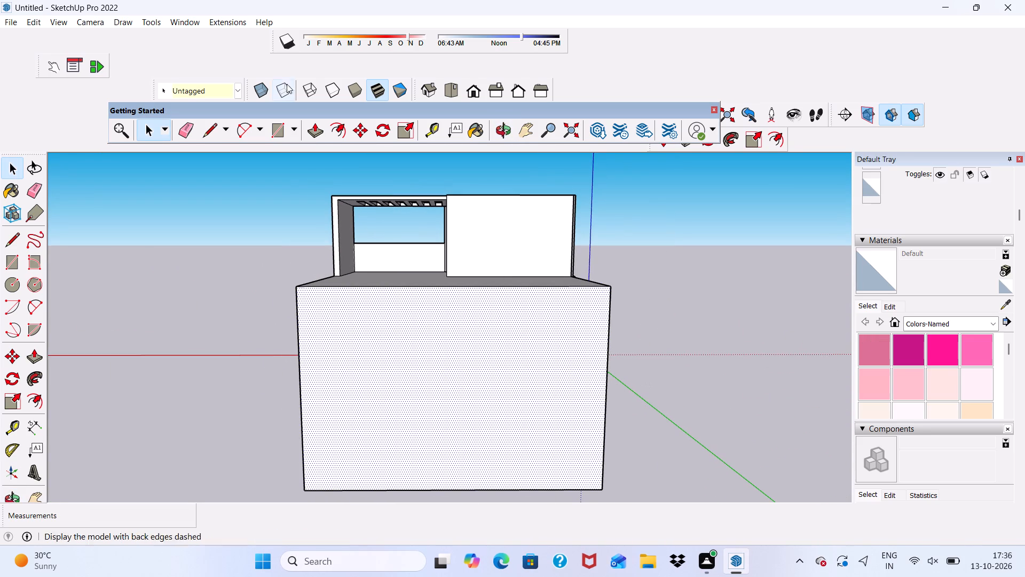
pyautogui.click(312, 124)
pyautogui.moveTo(387, 336); pyautogui.dragTo(385, 335)
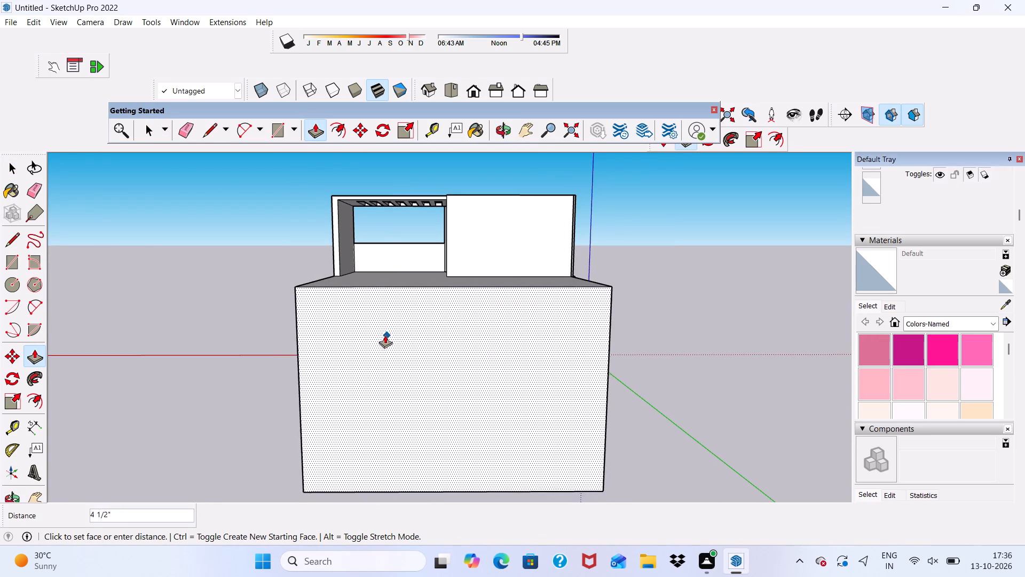
pyautogui.moveTo(385, 335); pyautogui.dragTo(376, 378)
pyautogui.scroll(-2, 389, 367)
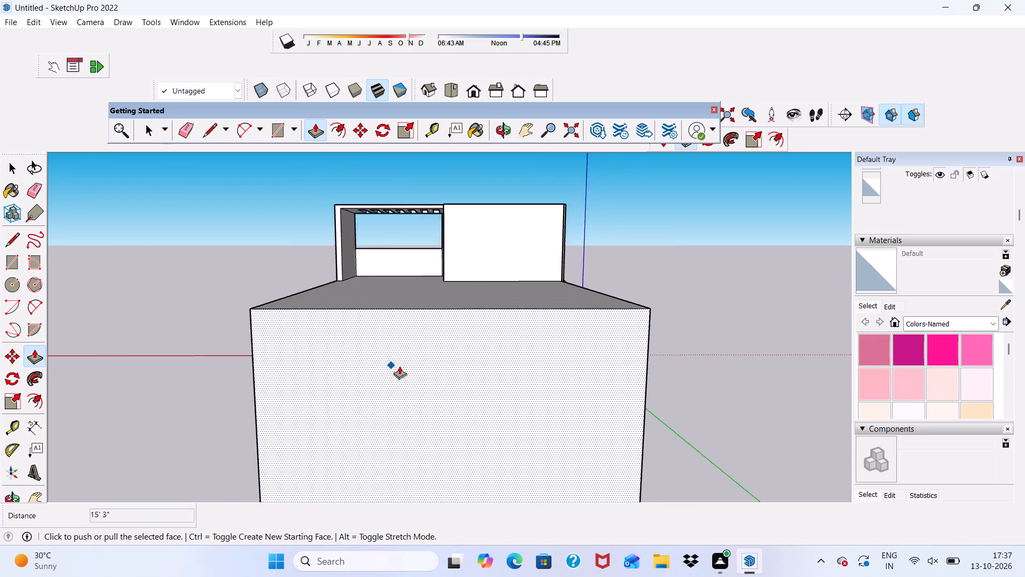
pyautogui.scroll(-3, 399, 366)
pyautogui.moveTo(413, 370); pyautogui.dragTo(199, 349, button='middle')
pyautogui.press('space')
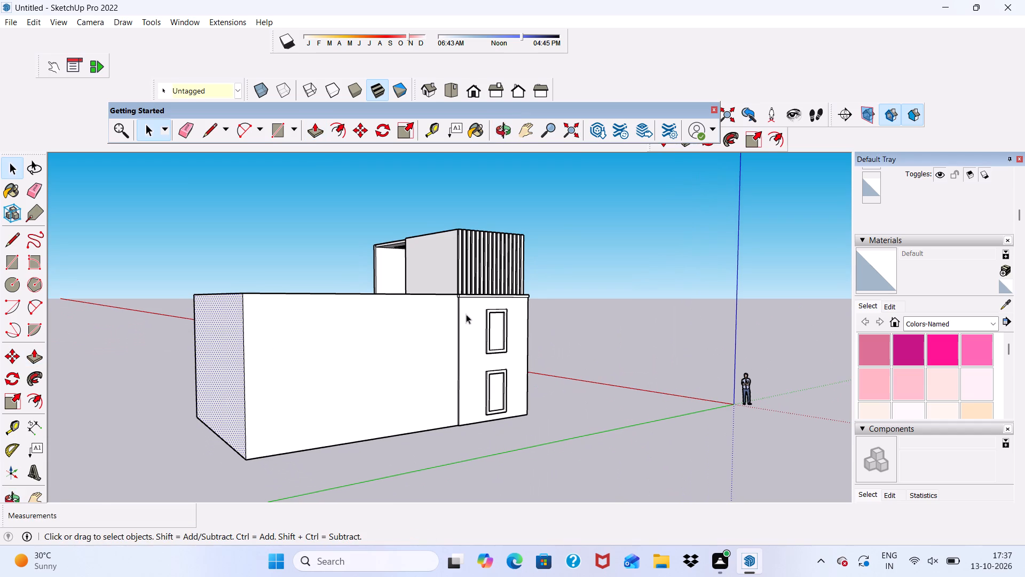
# Inspect the front facade and both sides of the house, including the cut-out circles and balcony.
pyautogui.moveTo(576, 285); pyautogui.dragTo(106, 290, button='middle')
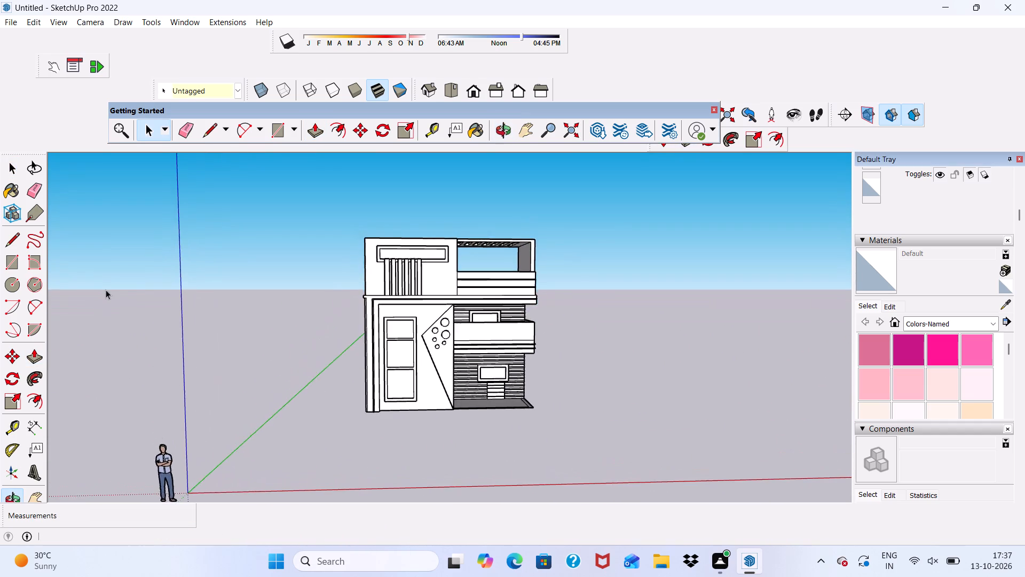
pyautogui.scroll(3, 116, 293)
pyautogui.scroll(6, 472, 348)
pyautogui.scroll(-3, 523, 185)
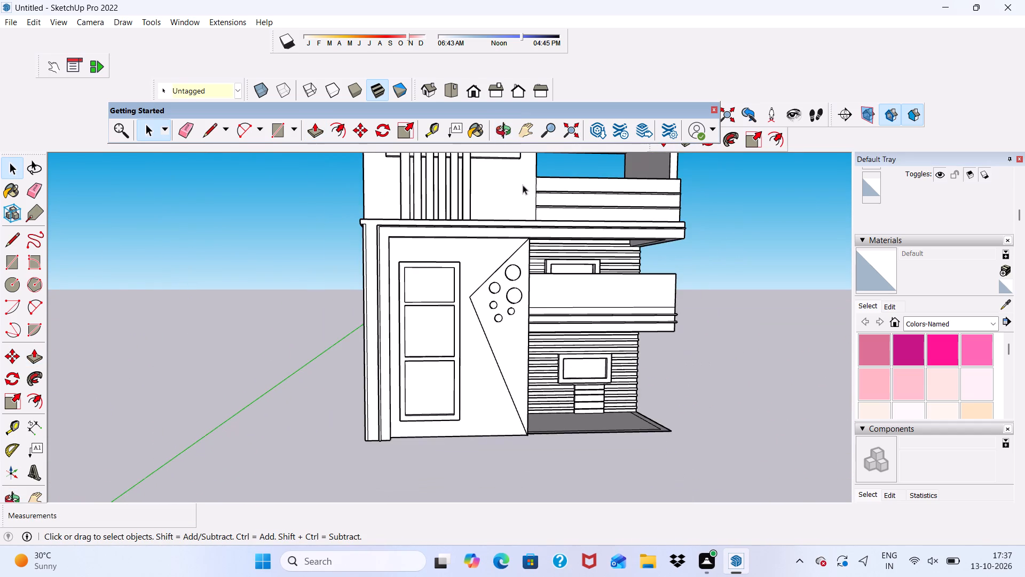
pyautogui.scroll(-1, 523, 185)
pyautogui.scroll(5, 507, 232)
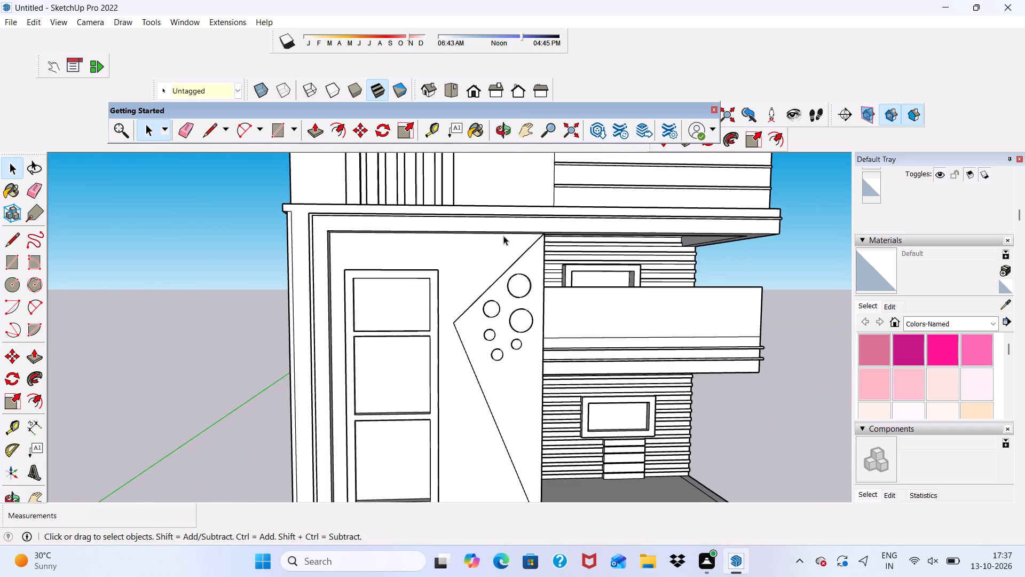
pyautogui.scroll(-7, 504, 271)
pyautogui.moveTo(602, 293); pyautogui.dragTo(279, 342, button='middle')
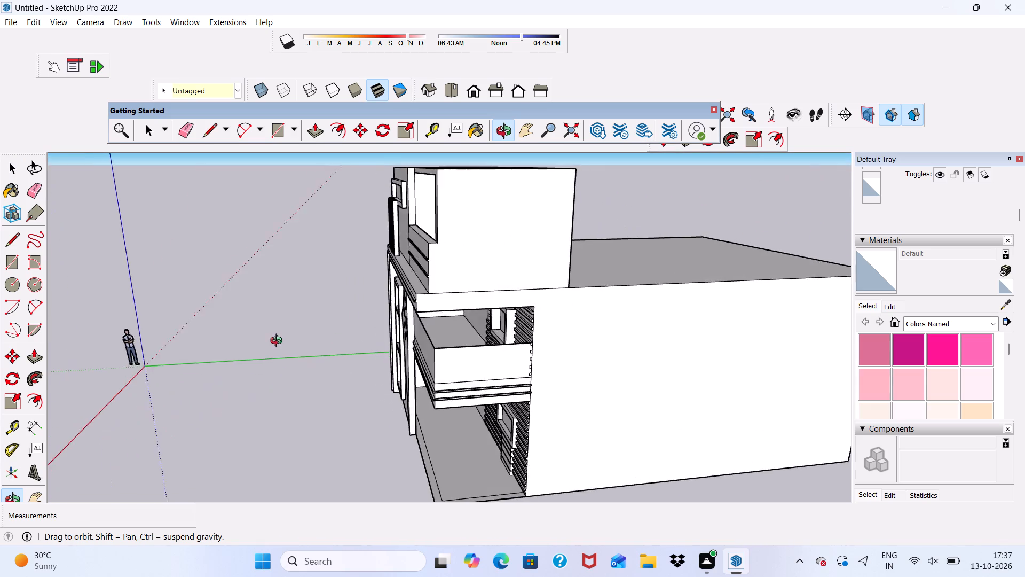
pyautogui.moveTo(279, 342); pyautogui.dragTo(861, 302, button='middle')
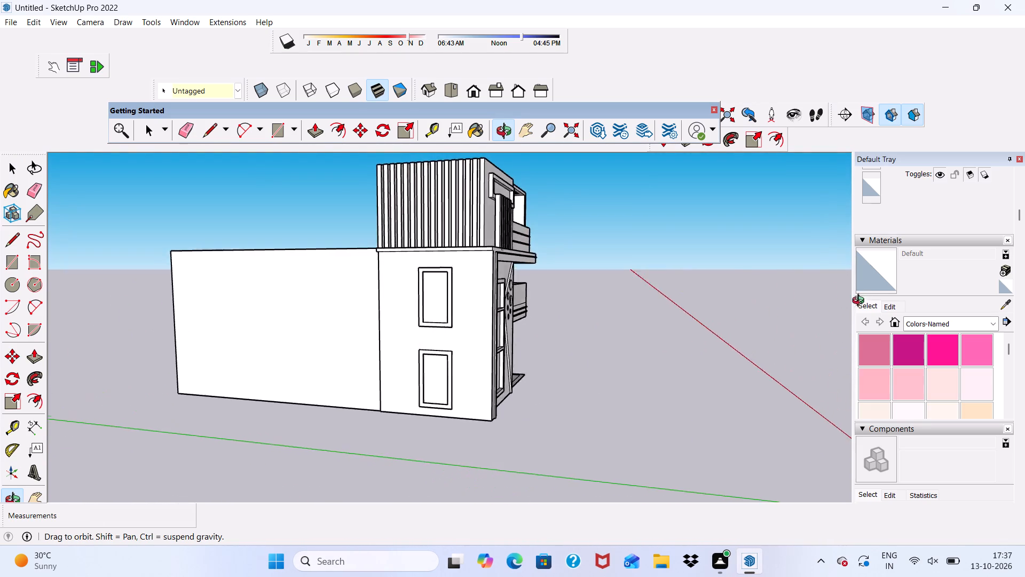
pyautogui.moveTo(861, 302); pyautogui.dragTo(368, 302, button='middle')
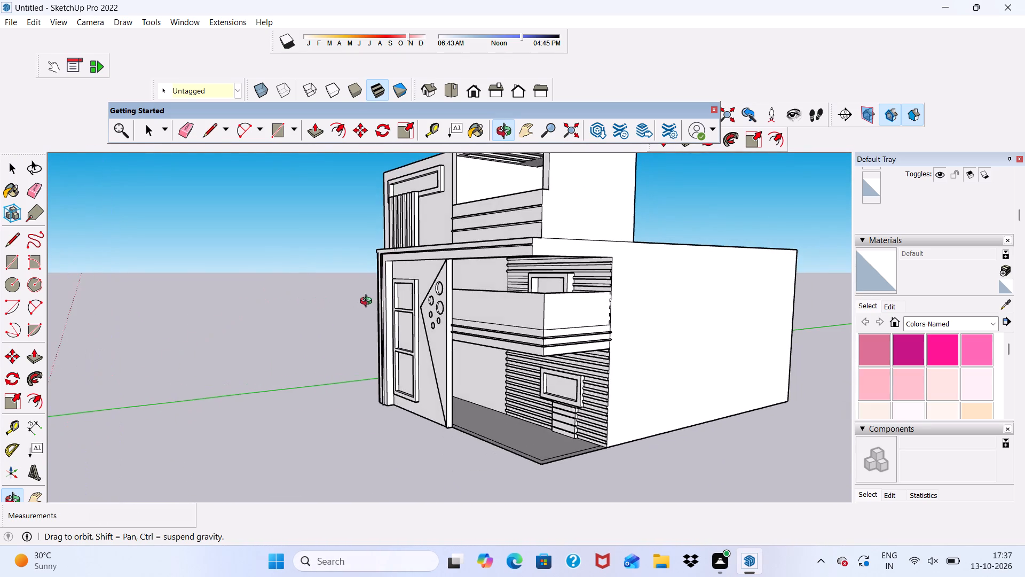
pyautogui.moveTo(368, 302); pyautogui.dragTo(626, 303, button='middle')
pyautogui.scroll(7, 504, 277)
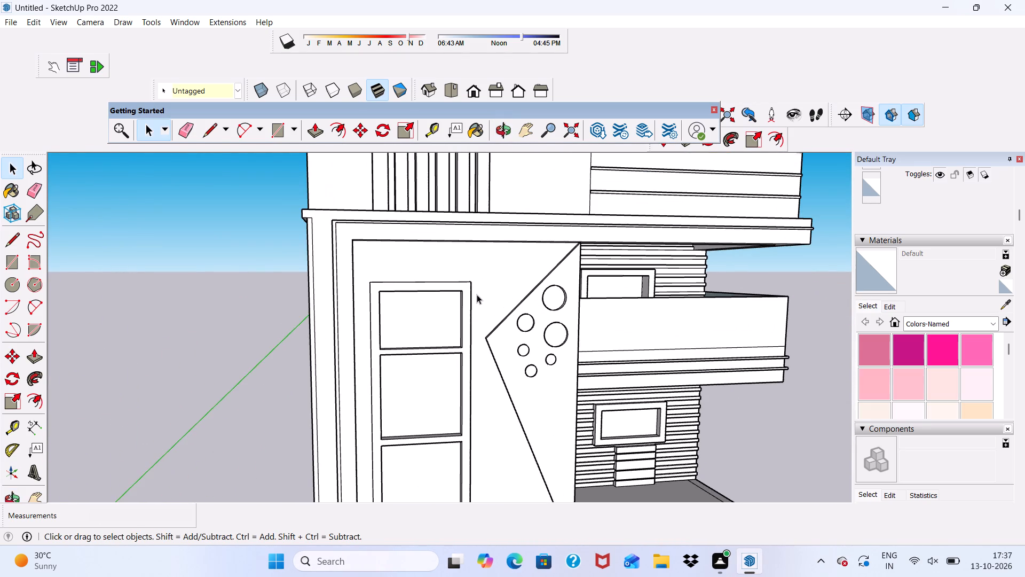
pyautogui.scroll(5, 477, 294)
pyautogui.scroll(-6, 449, 297)
pyautogui.scroll(-6, 439, 251)
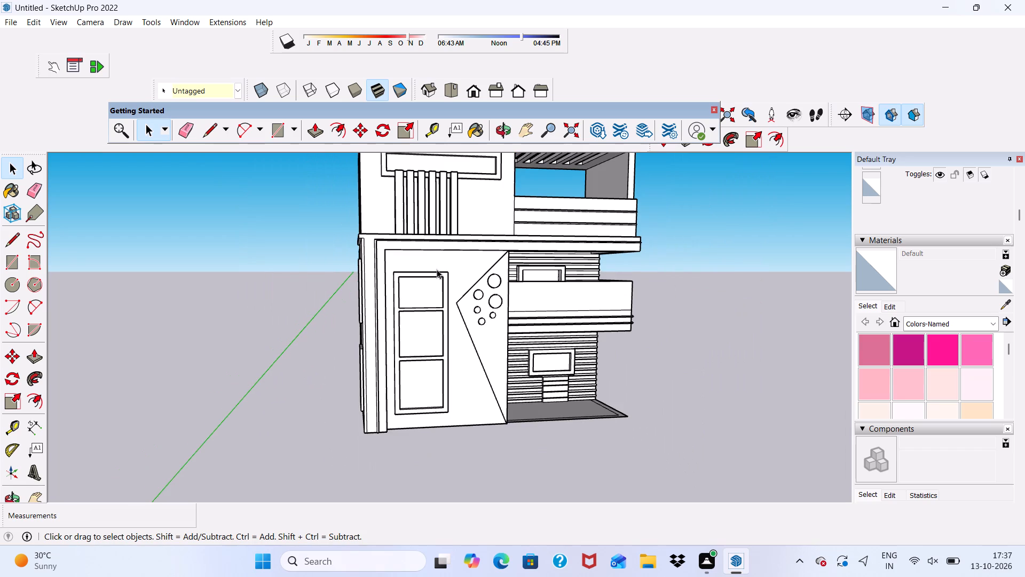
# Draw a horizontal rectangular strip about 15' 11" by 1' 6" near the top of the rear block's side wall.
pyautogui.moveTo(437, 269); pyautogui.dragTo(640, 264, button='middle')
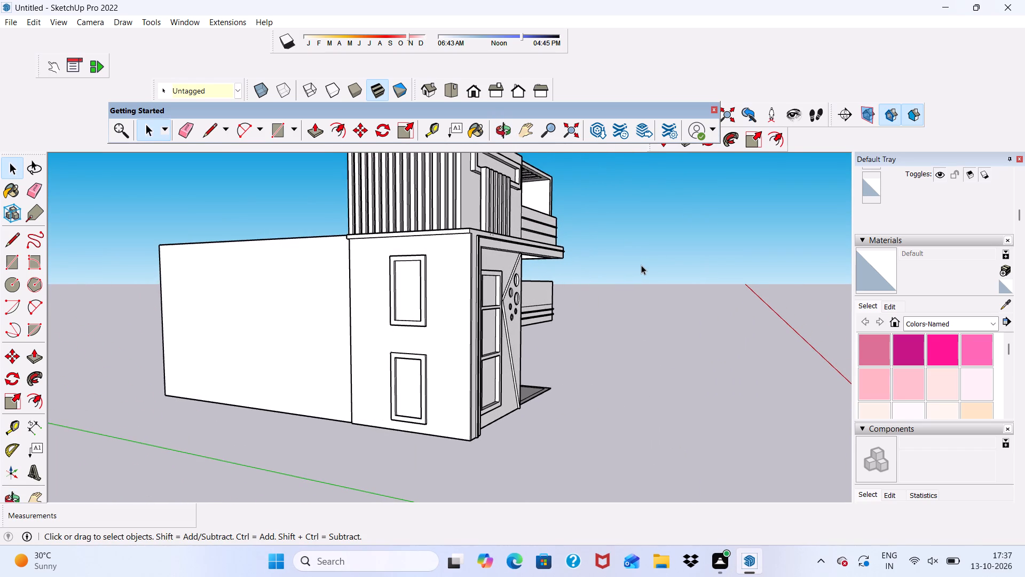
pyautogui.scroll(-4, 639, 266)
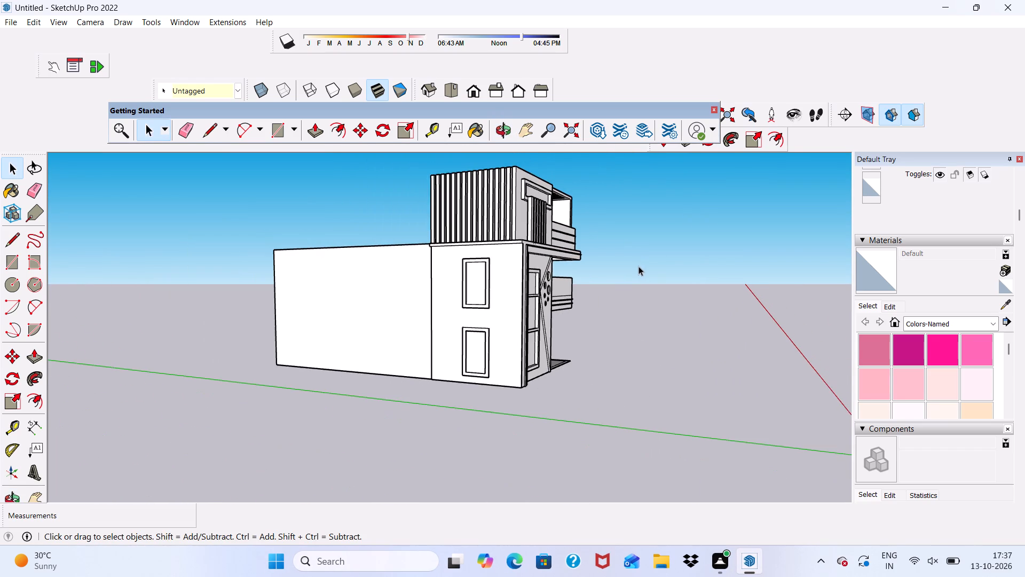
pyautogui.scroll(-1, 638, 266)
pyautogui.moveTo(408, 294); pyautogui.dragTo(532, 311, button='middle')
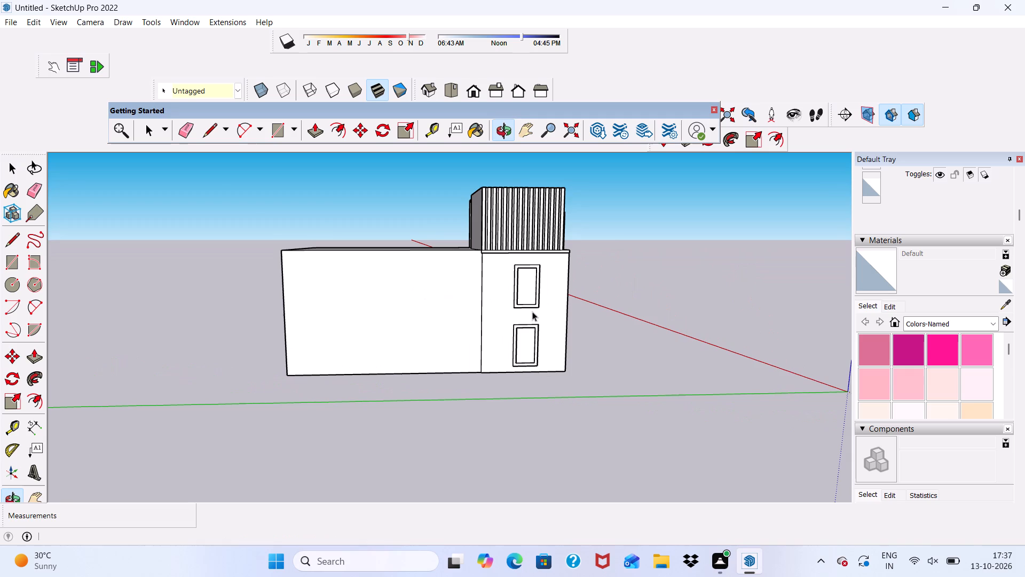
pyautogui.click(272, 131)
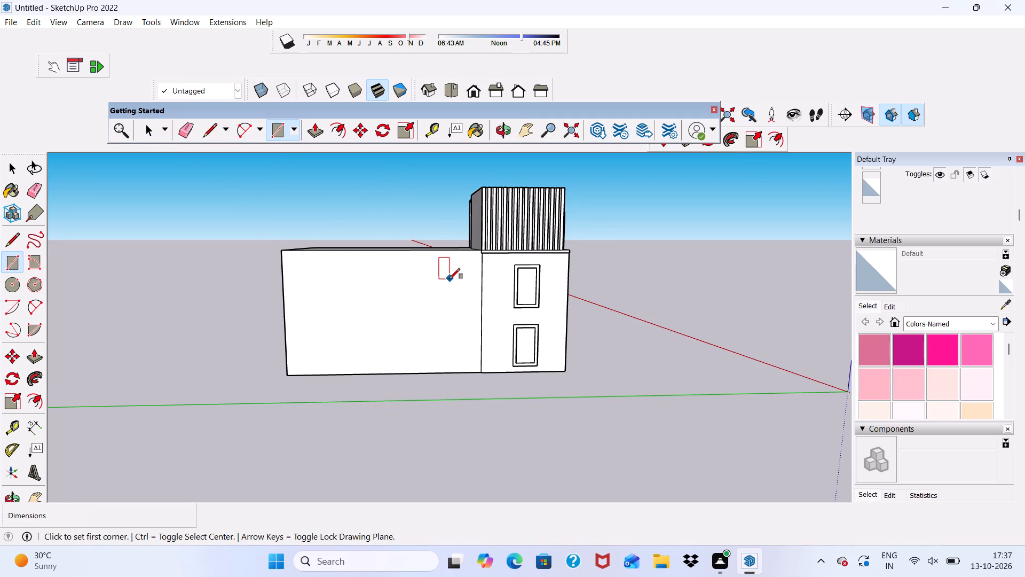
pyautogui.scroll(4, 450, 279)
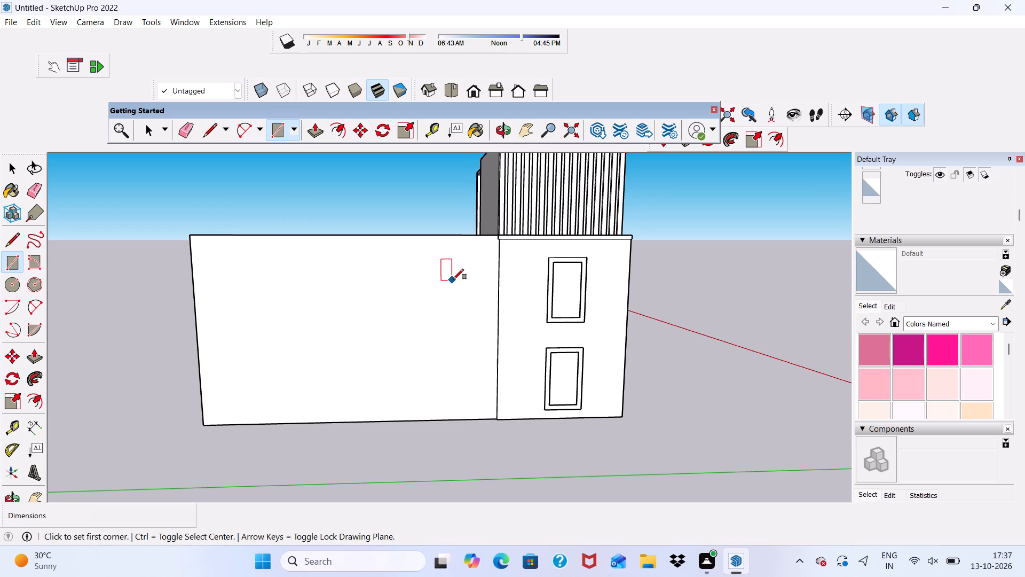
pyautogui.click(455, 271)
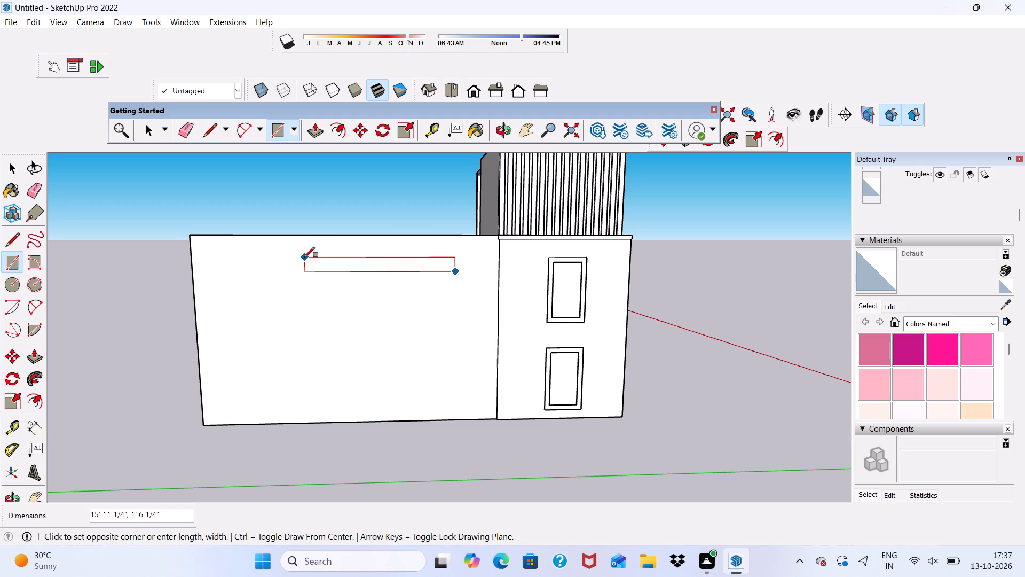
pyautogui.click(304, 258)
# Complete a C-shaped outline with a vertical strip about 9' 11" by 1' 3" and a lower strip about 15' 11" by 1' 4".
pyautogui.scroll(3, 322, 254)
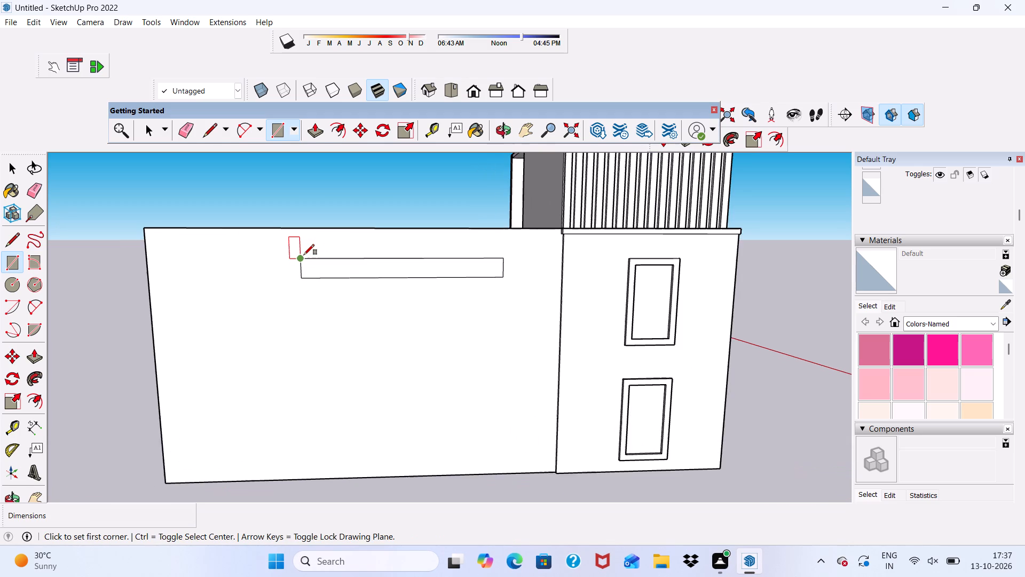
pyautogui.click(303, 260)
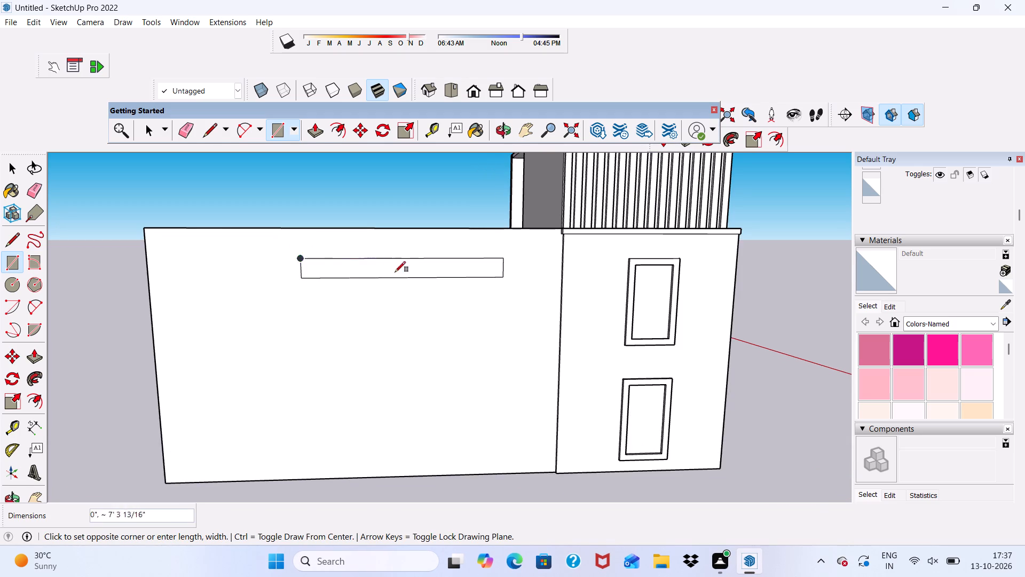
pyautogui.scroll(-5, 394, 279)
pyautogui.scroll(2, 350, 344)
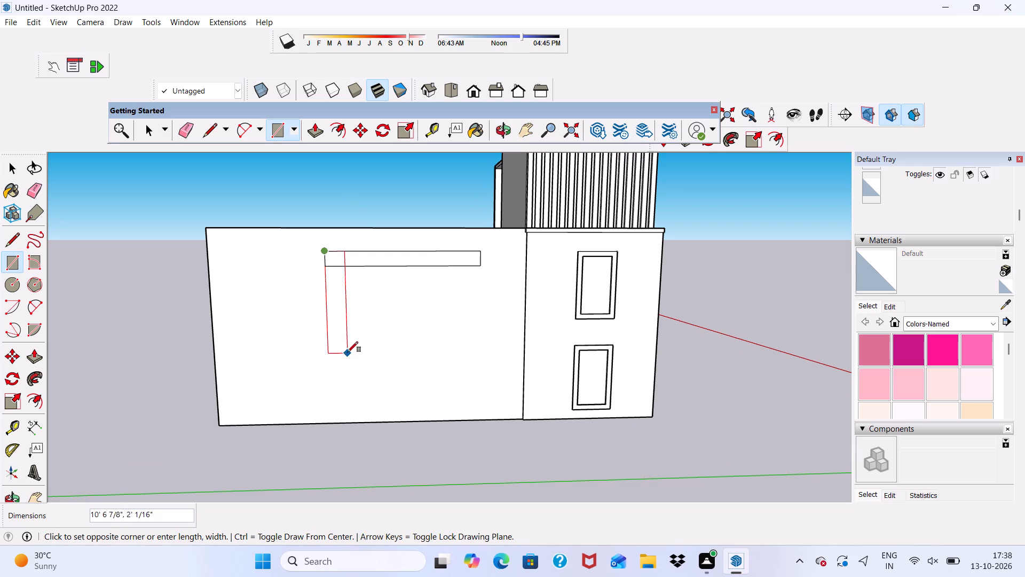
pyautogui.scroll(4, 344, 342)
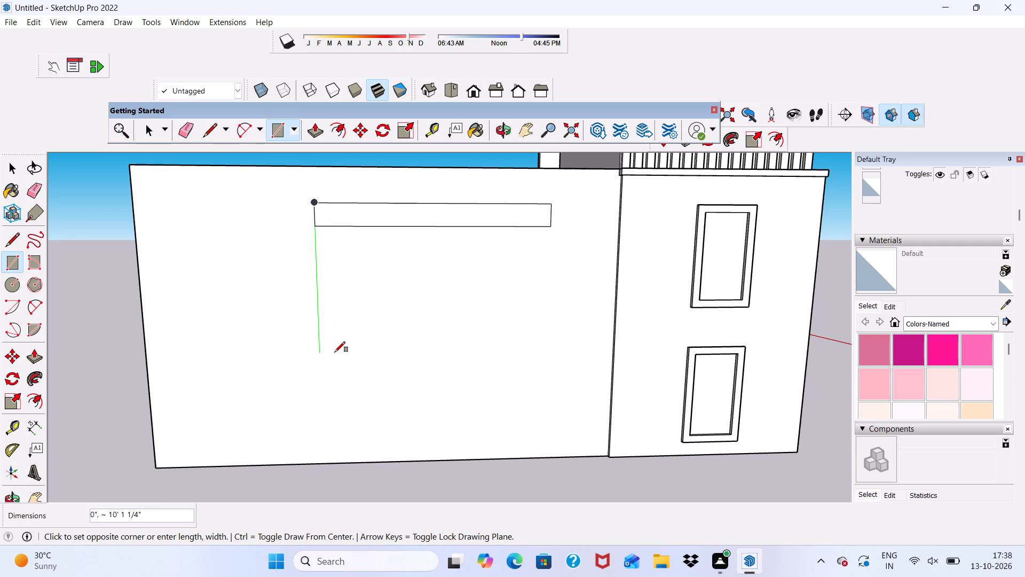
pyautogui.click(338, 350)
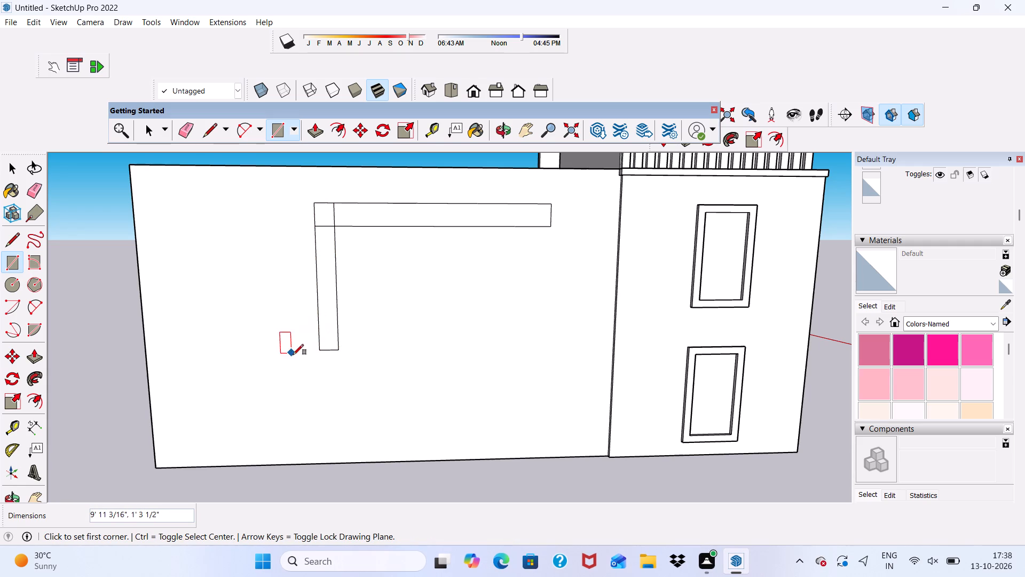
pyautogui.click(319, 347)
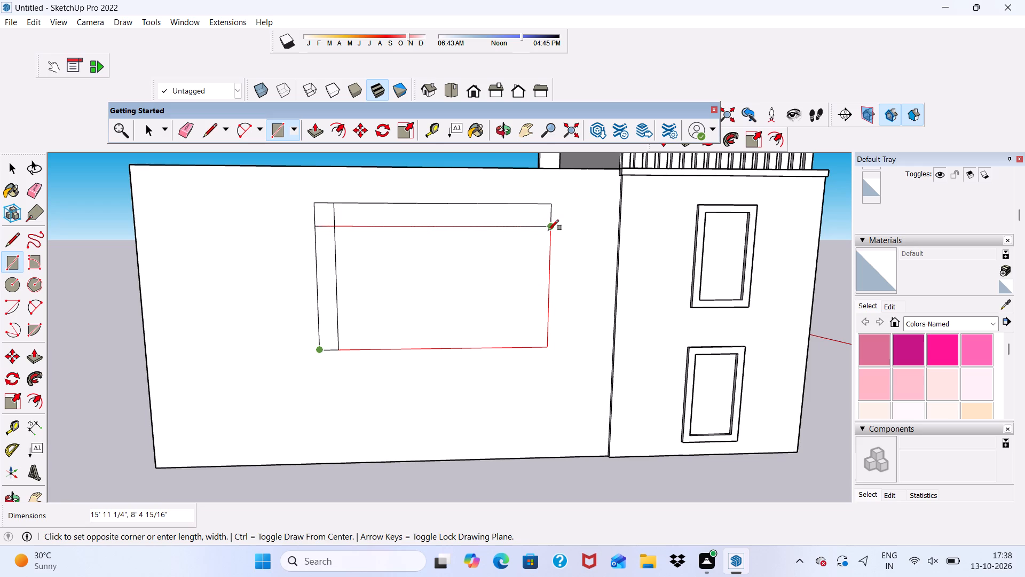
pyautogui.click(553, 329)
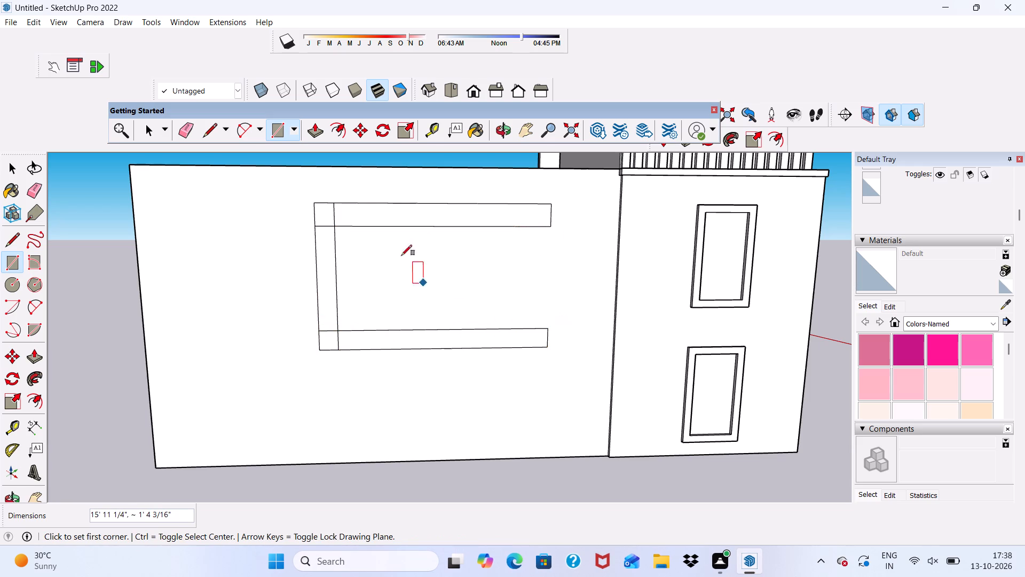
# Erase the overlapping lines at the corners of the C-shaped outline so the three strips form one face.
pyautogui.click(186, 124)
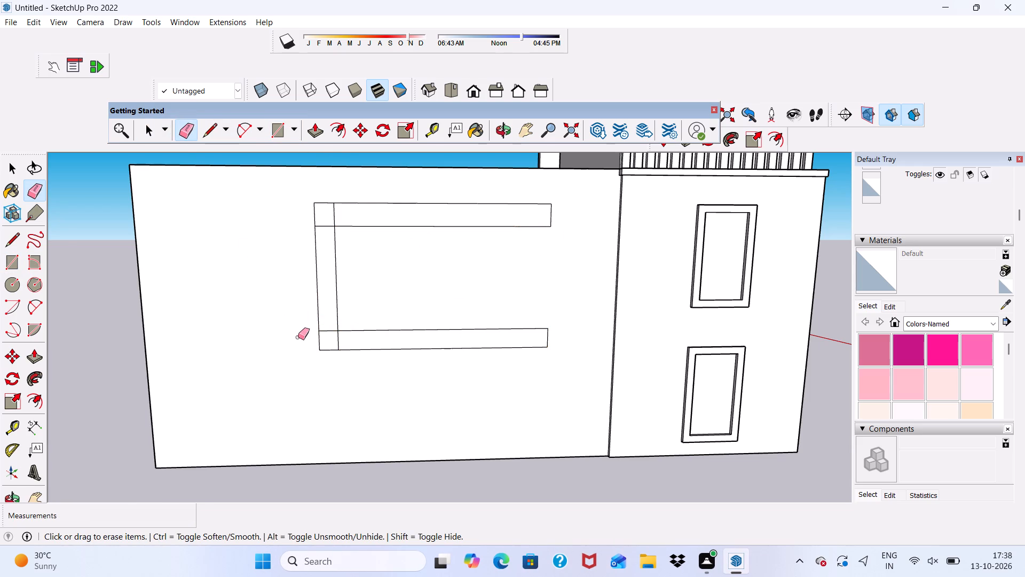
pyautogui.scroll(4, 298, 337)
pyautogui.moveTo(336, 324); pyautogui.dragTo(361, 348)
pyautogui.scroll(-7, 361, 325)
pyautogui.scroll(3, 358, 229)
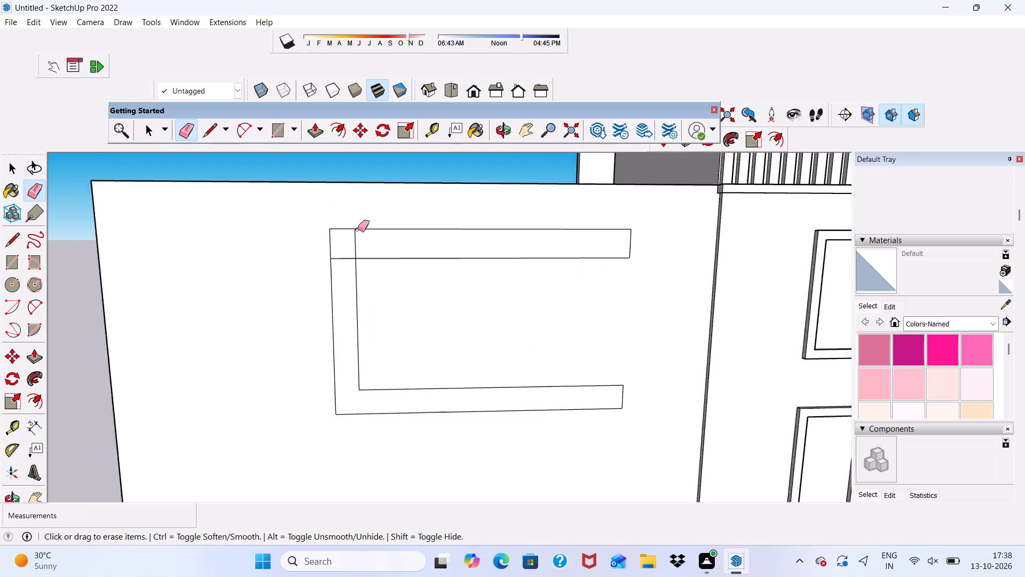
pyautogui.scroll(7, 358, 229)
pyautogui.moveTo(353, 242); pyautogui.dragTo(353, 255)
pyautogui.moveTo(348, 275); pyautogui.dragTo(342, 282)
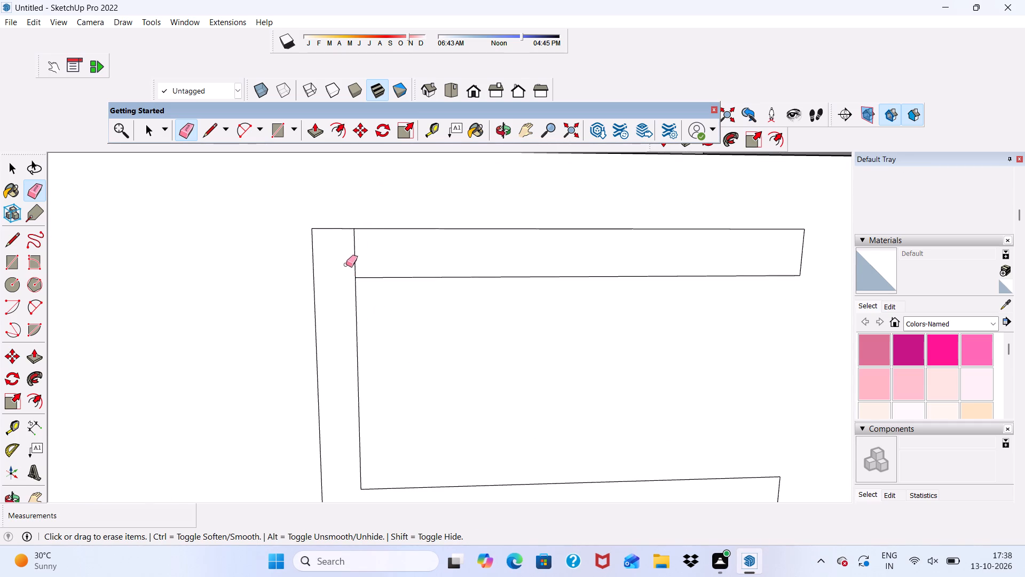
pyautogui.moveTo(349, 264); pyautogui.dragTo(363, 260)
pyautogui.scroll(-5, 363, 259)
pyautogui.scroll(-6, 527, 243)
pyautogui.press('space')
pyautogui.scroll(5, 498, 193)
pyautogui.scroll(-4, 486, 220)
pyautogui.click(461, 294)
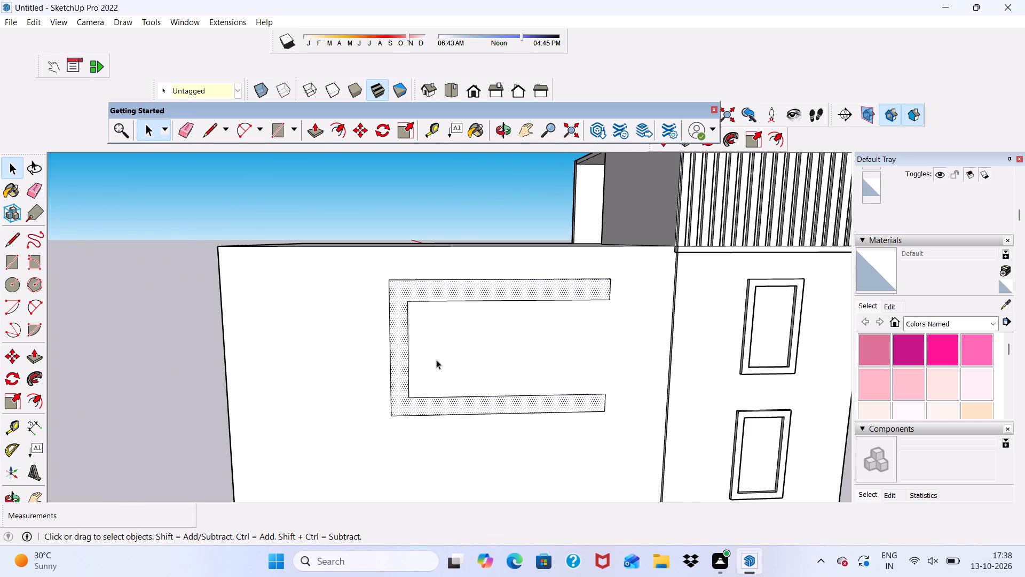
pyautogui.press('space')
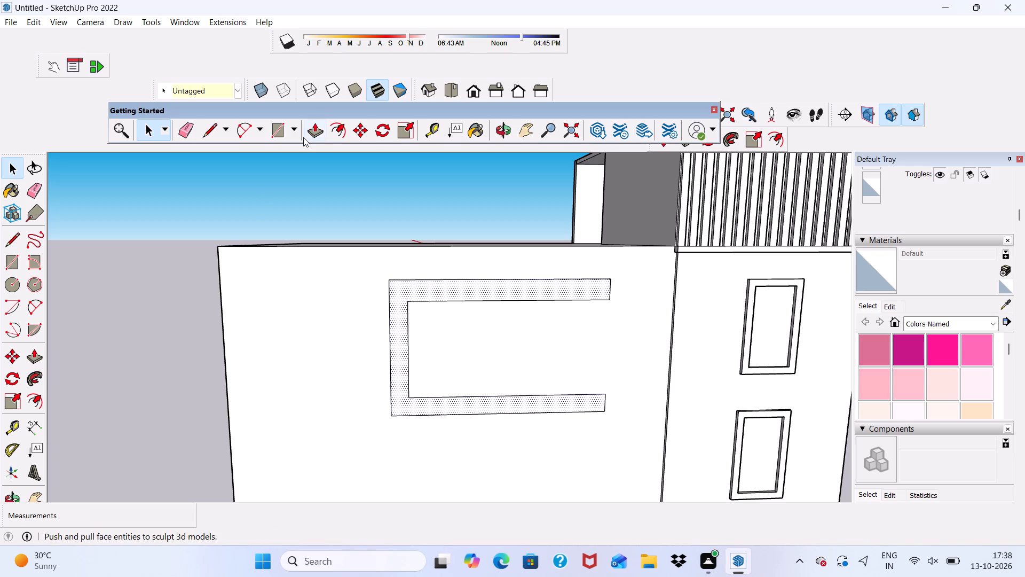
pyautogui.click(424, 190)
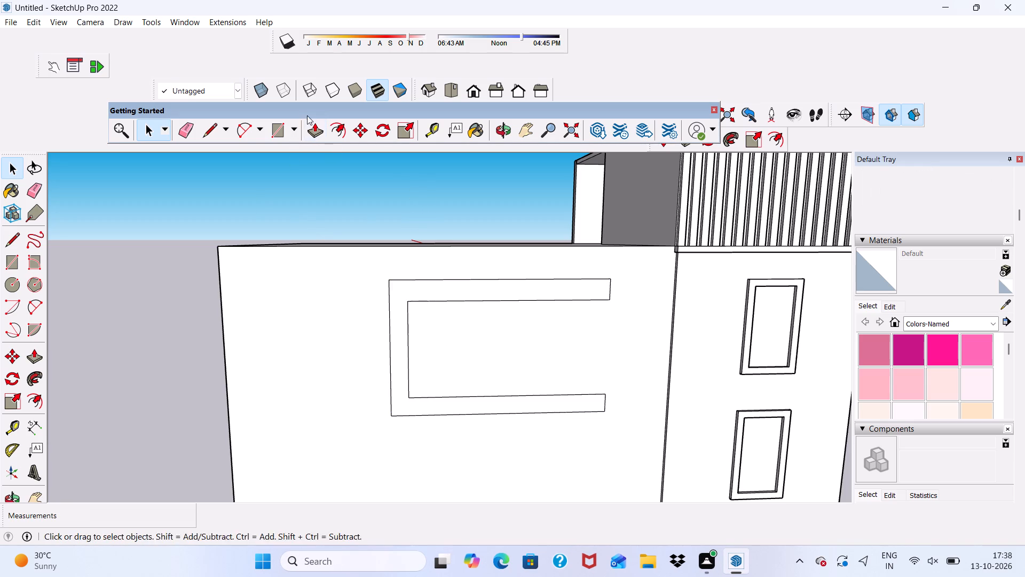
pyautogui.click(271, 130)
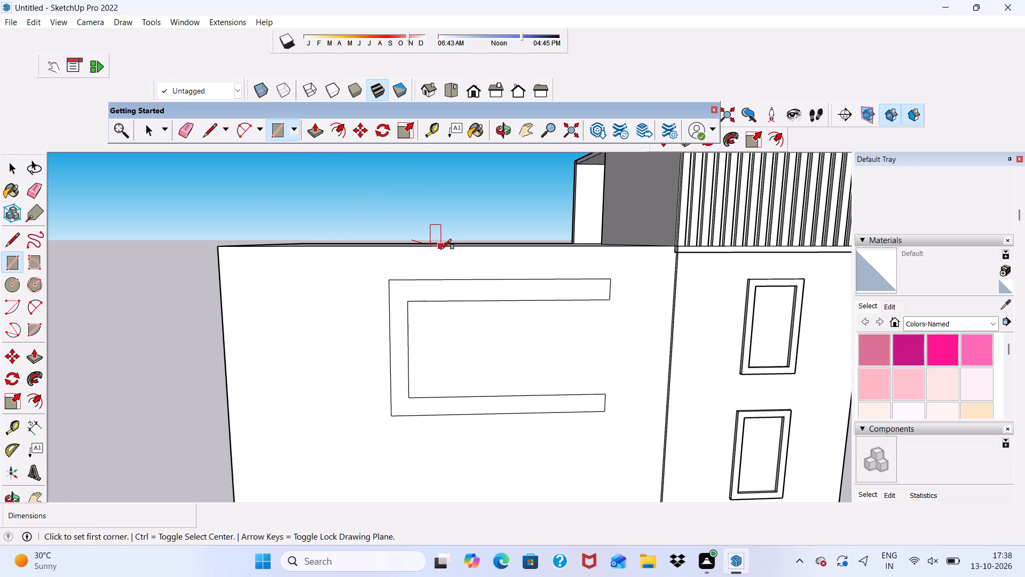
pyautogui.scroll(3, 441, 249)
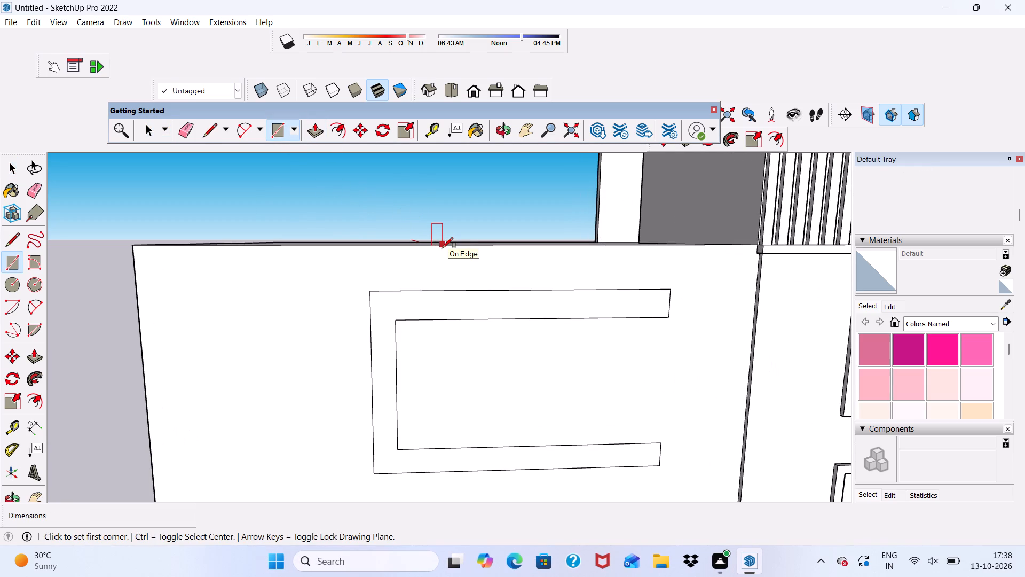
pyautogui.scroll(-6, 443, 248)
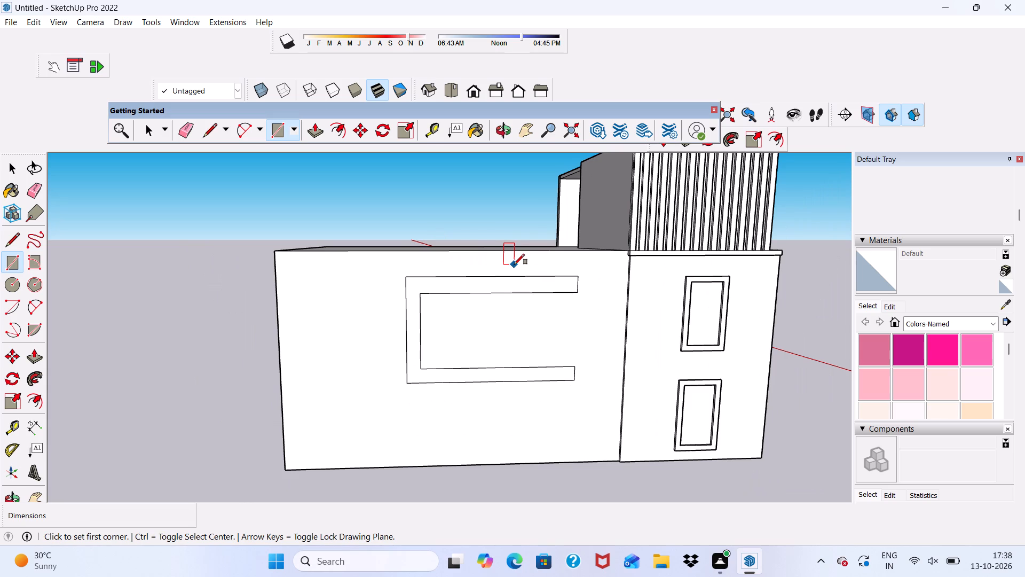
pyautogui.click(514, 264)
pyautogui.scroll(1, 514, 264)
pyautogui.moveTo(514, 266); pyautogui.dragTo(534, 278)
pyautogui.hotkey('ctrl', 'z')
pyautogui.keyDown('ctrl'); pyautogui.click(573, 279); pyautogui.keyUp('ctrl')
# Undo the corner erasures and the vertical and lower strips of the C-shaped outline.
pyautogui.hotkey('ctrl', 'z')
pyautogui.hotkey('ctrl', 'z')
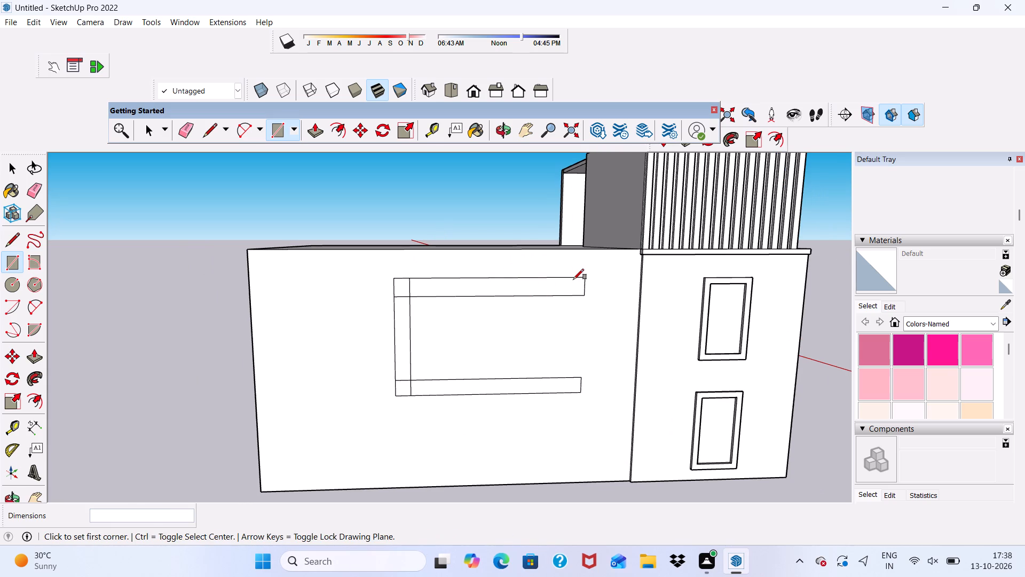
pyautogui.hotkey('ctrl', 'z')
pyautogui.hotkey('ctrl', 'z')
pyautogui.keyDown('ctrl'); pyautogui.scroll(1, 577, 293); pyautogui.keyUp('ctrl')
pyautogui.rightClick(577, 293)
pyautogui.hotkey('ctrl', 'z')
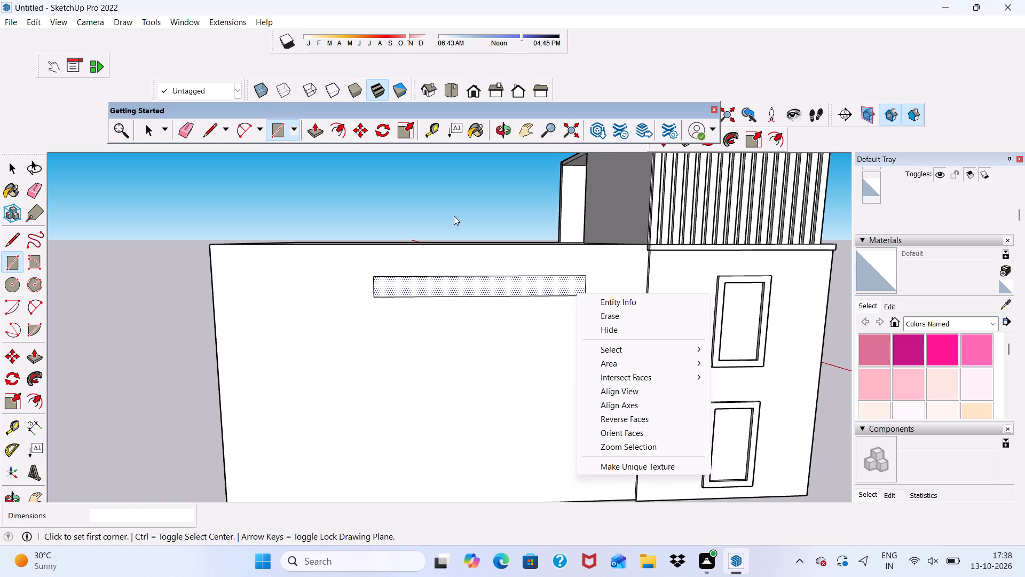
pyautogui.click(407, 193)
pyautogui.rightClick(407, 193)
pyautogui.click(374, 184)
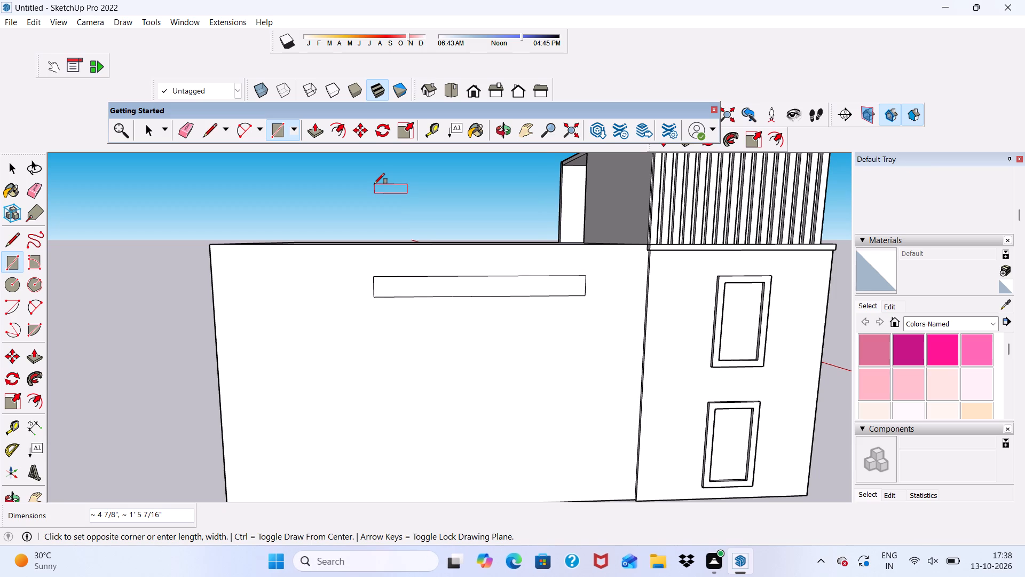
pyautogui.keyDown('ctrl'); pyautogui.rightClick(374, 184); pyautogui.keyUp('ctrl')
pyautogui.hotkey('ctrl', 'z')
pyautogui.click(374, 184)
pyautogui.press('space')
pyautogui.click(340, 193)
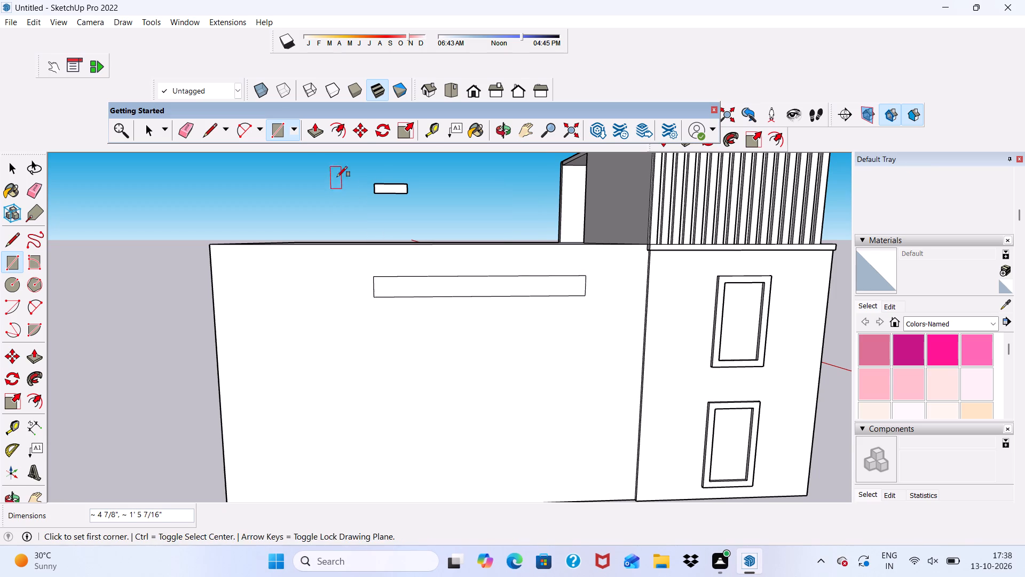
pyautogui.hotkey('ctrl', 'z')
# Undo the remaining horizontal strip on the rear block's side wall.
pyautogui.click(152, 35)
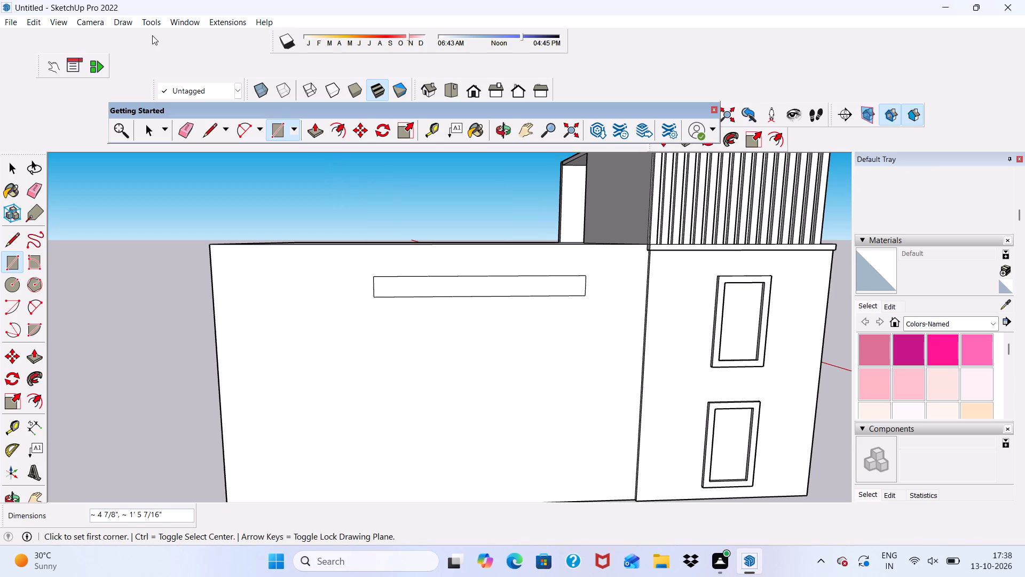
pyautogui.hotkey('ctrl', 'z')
# Draw a horizontal rectangular strip about 15' 10" by 1' 7" in the upper part of the rear block's blank side wall.
pyautogui.scroll(-4, 440, 215)
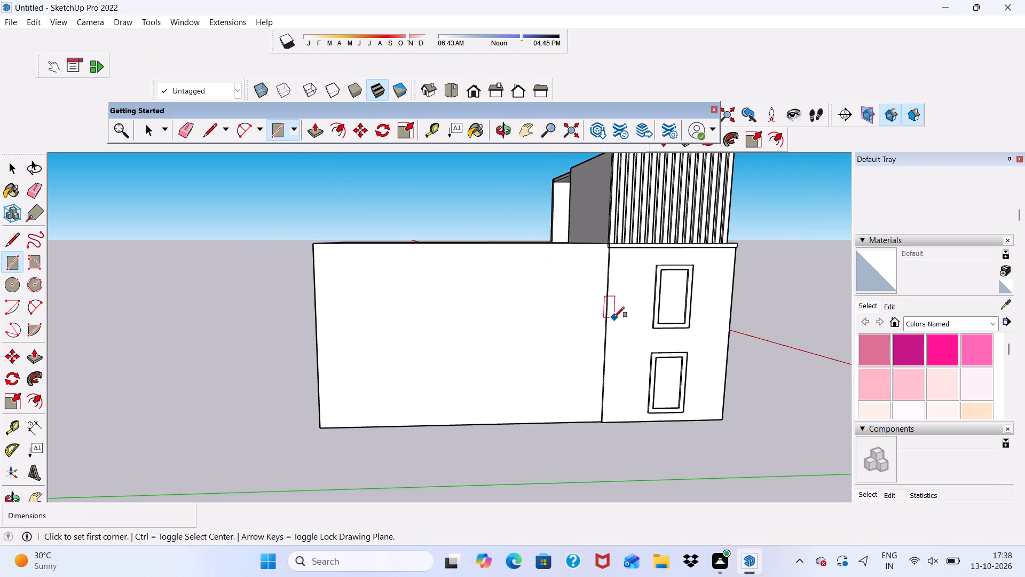
pyautogui.scroll(1, 581, 244)
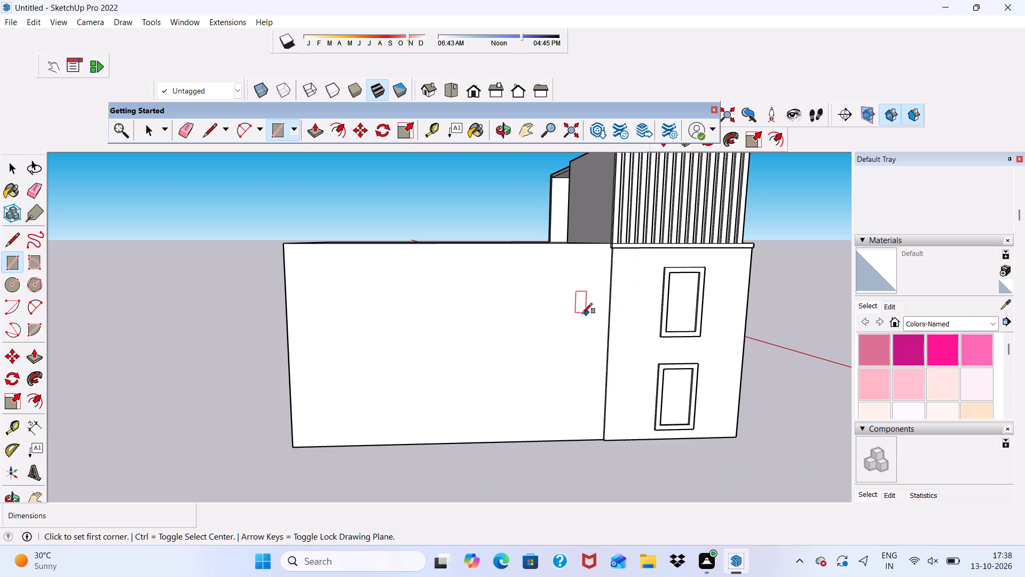
pyautogui.scroll(4, 595, 304)
pyautogui.scroll(-2, 516, 282)
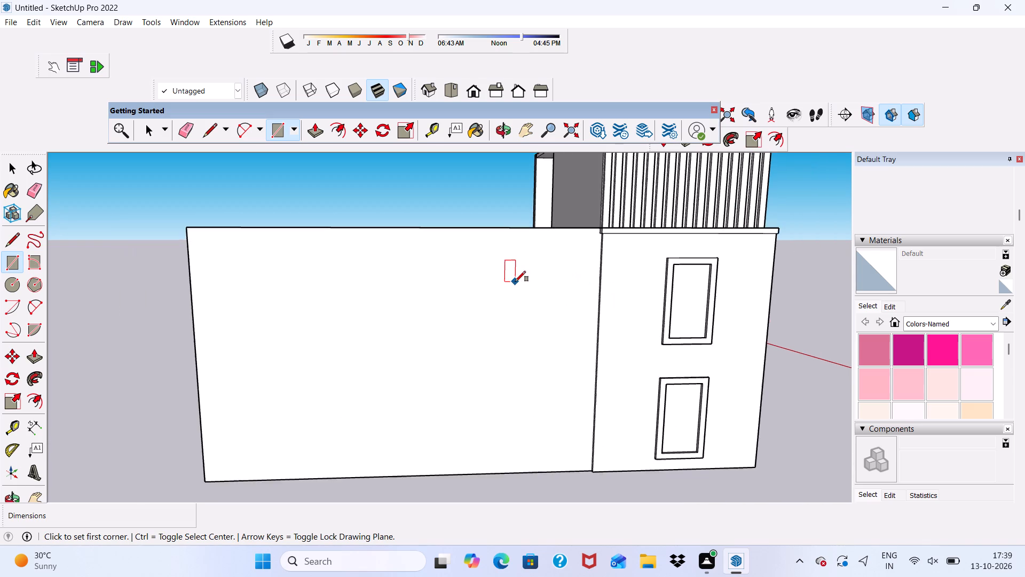
pyautogui.scroll(-3, 515, 282)
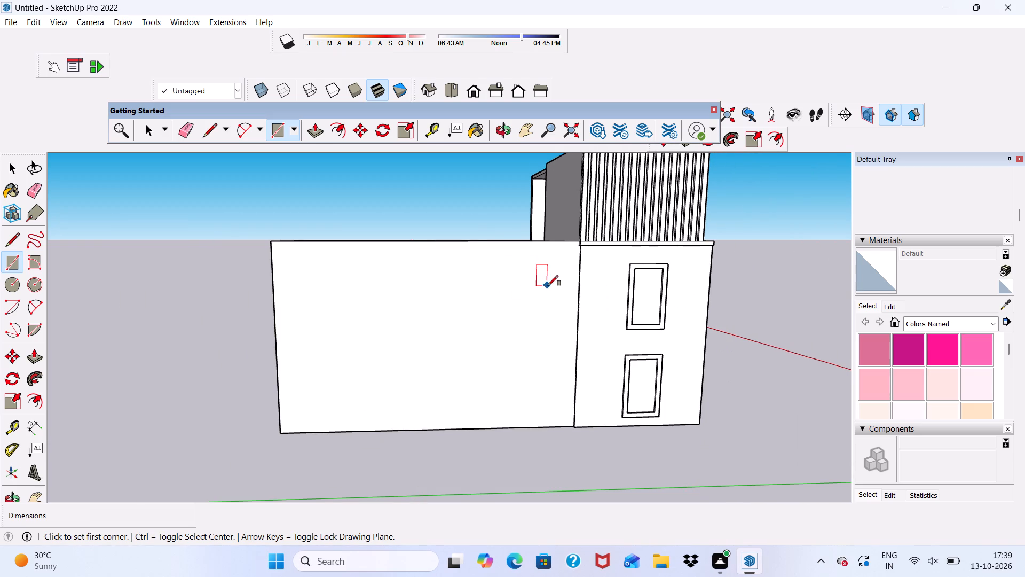
pyautogui.click(553, 282)
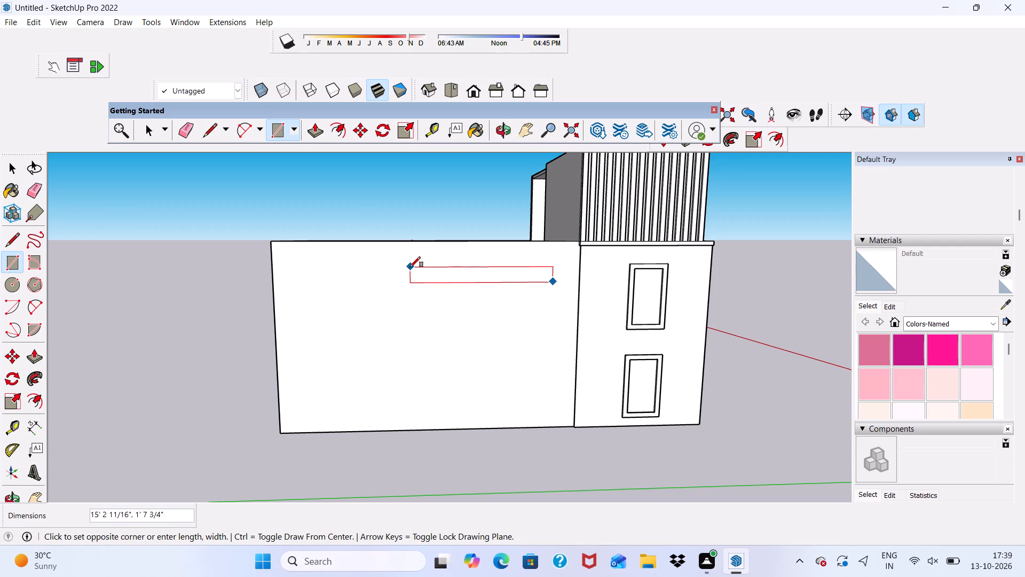
pyautogui.click(405, 298)
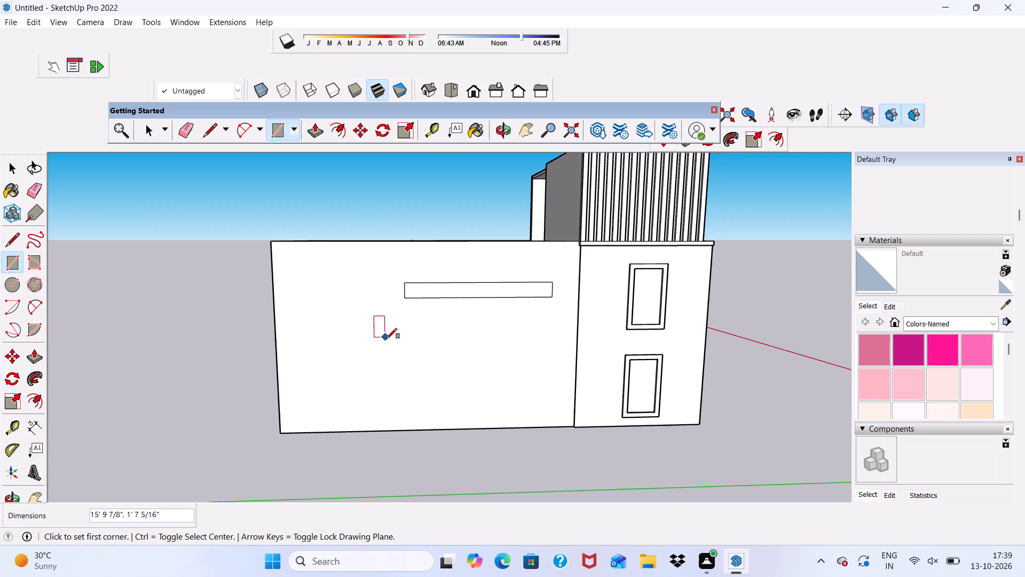
# Complete the C-shaped outline with a vertical strip about 8' 10" by 1' 5" and a lower strip about 15' 10" by 1' 5".
pyautogui.scroll(4, 409, 284)
pyautogui.click(401, 283)
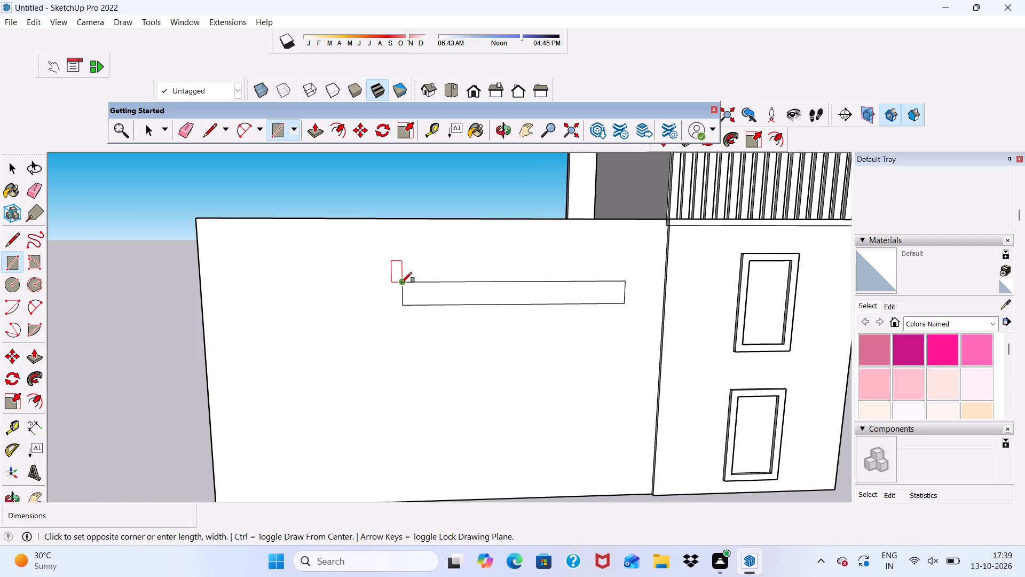
pyautogui.scroll(-1, 424, 300)
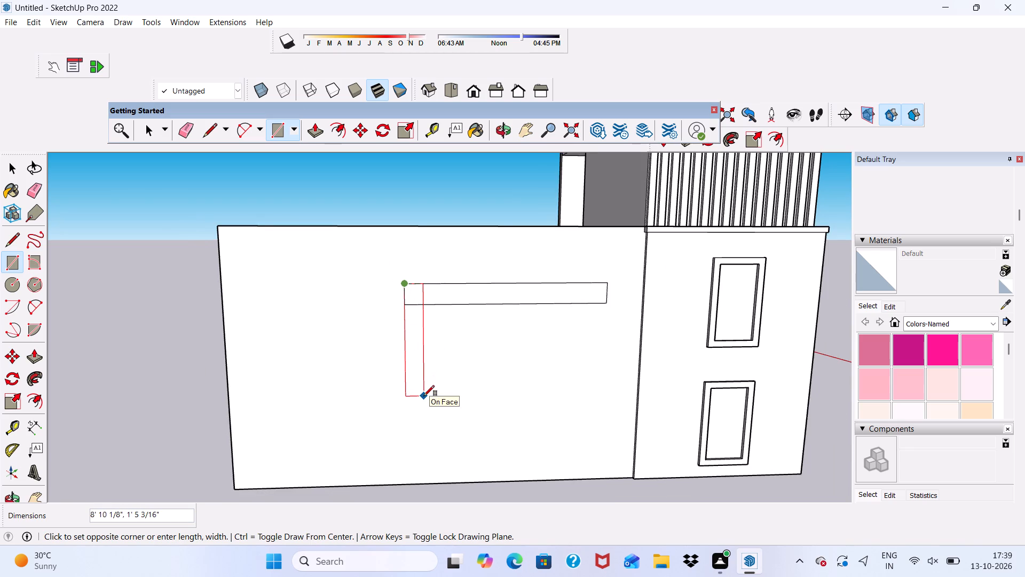
pyautogui.click(424, 396)
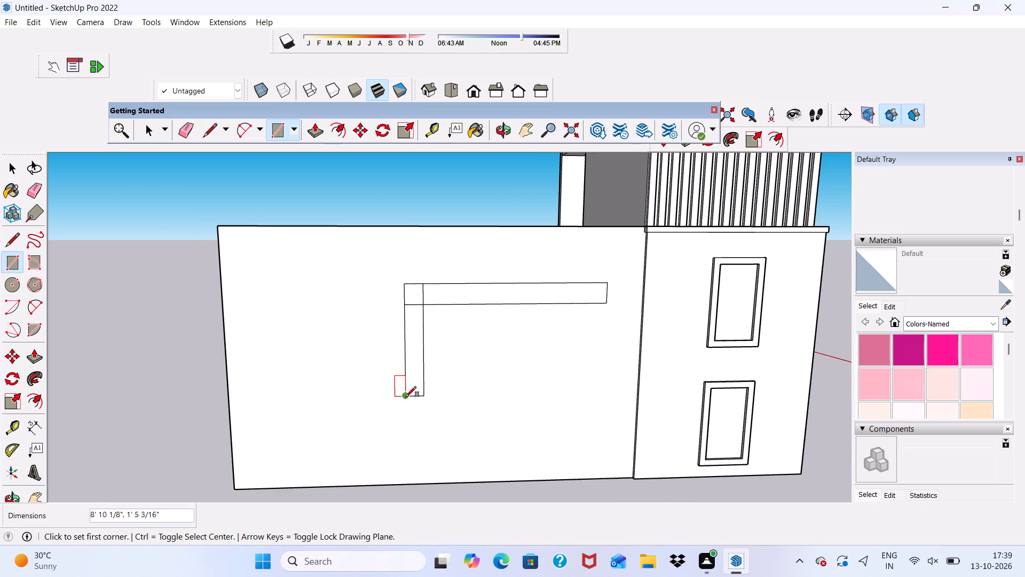
pyautogui.click(405, 397)
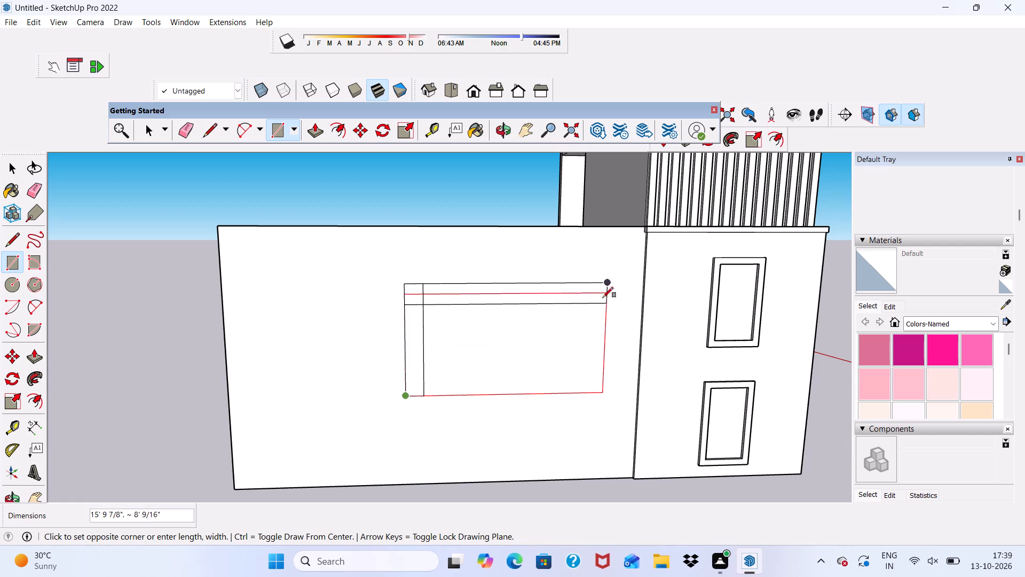
pyautogui.click(604, 375)
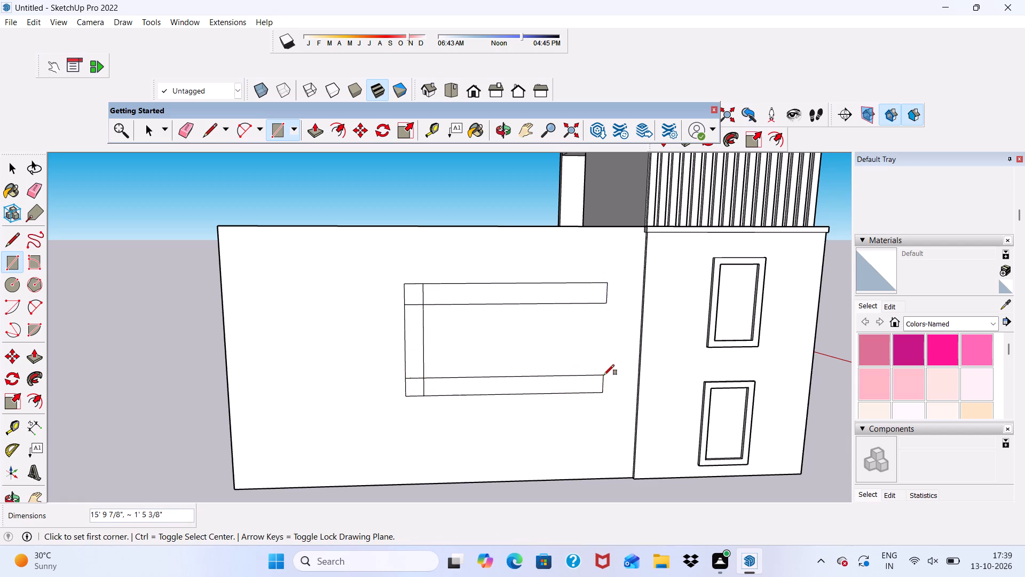
pyautogui.press('space')
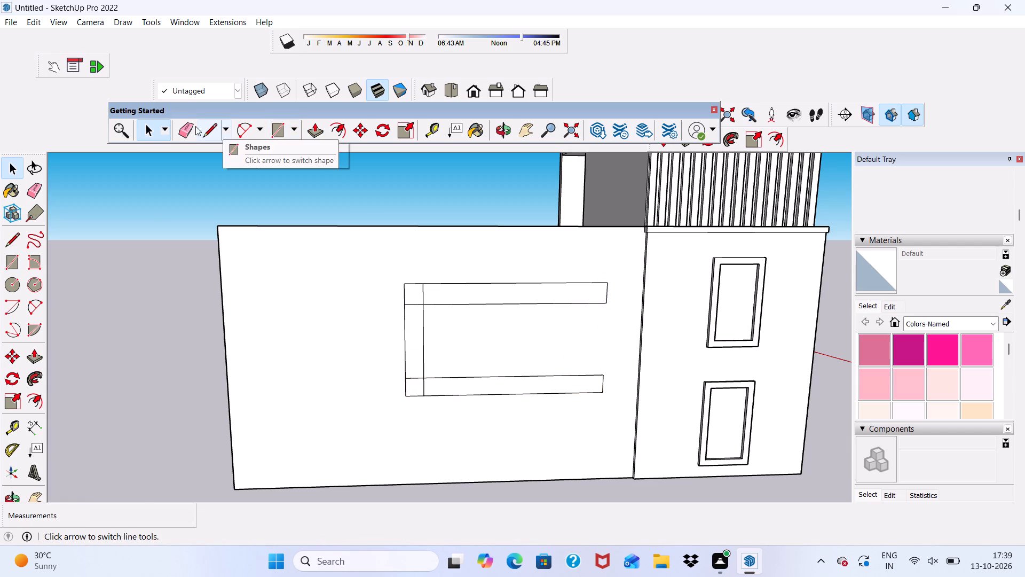
# Erase the overlapping lines at both corners of the C-shaped outline so the three strips form one face.
pyautogui.click(185, 127)
pyautogui.scroll(4, 412, 302)
pyautogui.moveTo(430, 291); pyautogui.dragTo(410, 313)
pyautogui.scroll(4, 417, 441)
pyautogui.moveTo(413, 400); pyautogui.dragTo(413, 400)
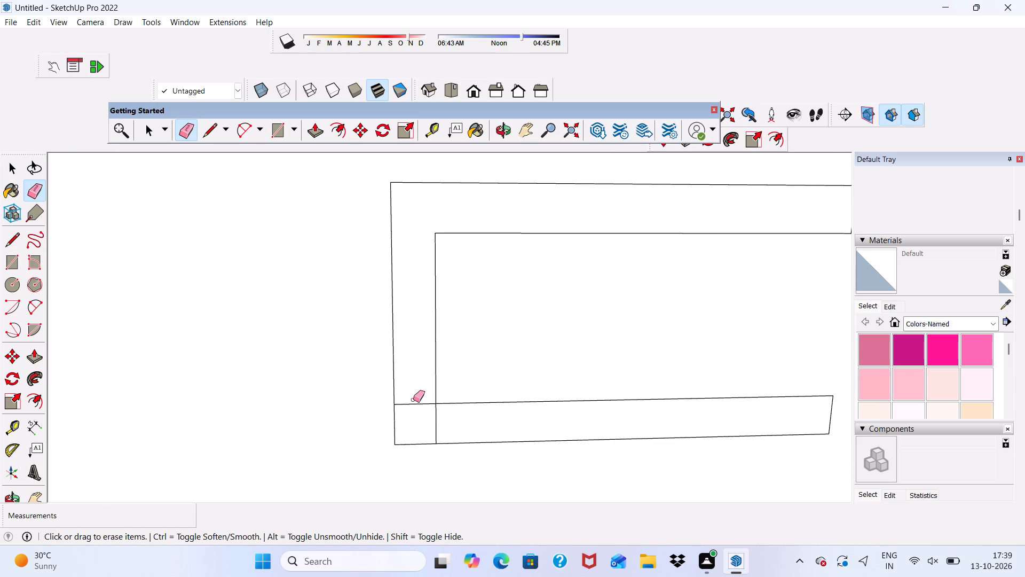
pyautogui.moveTo(413, 400); pyautogui.dragTo(430, 426)
pyautogui.moveTo(439, 420); pyautogui.dragTo(421, 423)
pyautogui.moveTo(421, 423); pyautogui.dragTo(427, 385)
pyautogui.moveTo(422, 380); pyautogui.dragTo(428, 387)
pyautogui.scroll(-5, 420, 379)
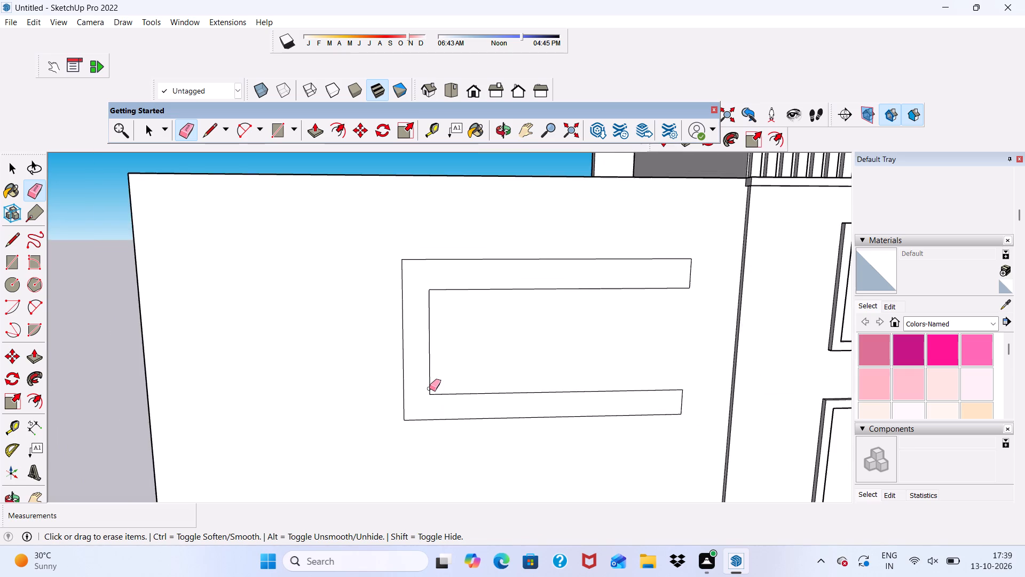
pyautogui.moveTo(432, 400); pyautogui.dragTo(312, 441)
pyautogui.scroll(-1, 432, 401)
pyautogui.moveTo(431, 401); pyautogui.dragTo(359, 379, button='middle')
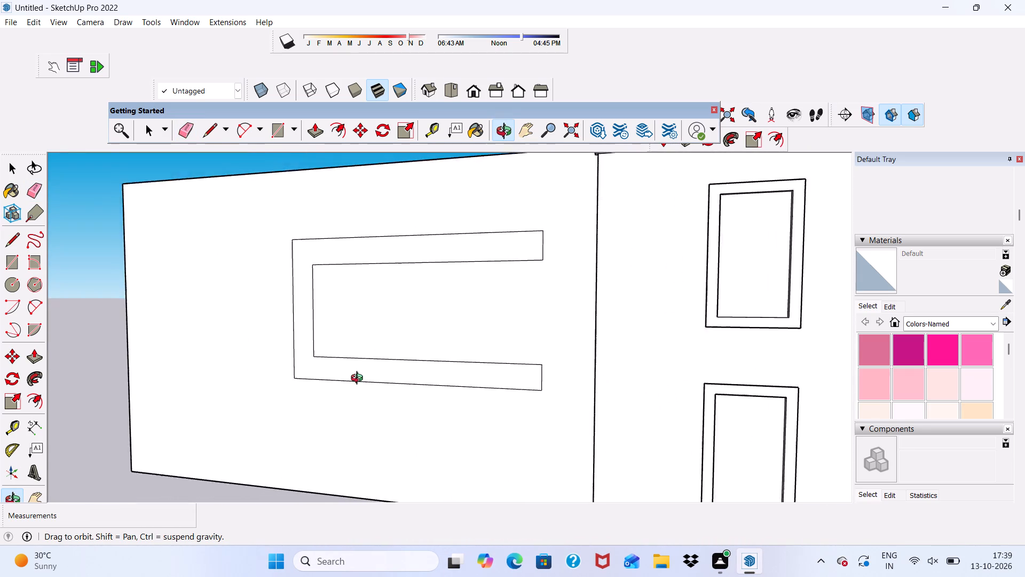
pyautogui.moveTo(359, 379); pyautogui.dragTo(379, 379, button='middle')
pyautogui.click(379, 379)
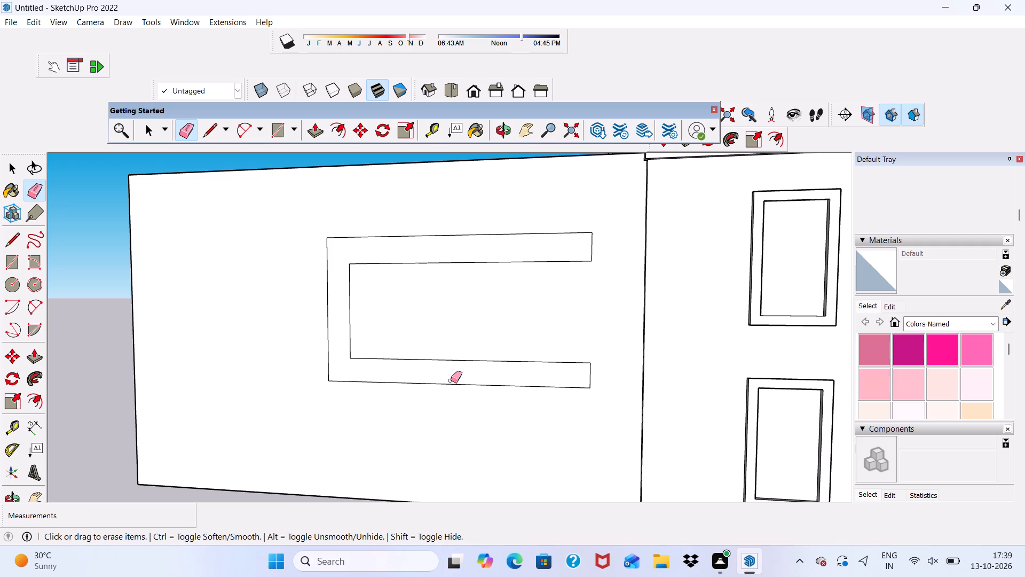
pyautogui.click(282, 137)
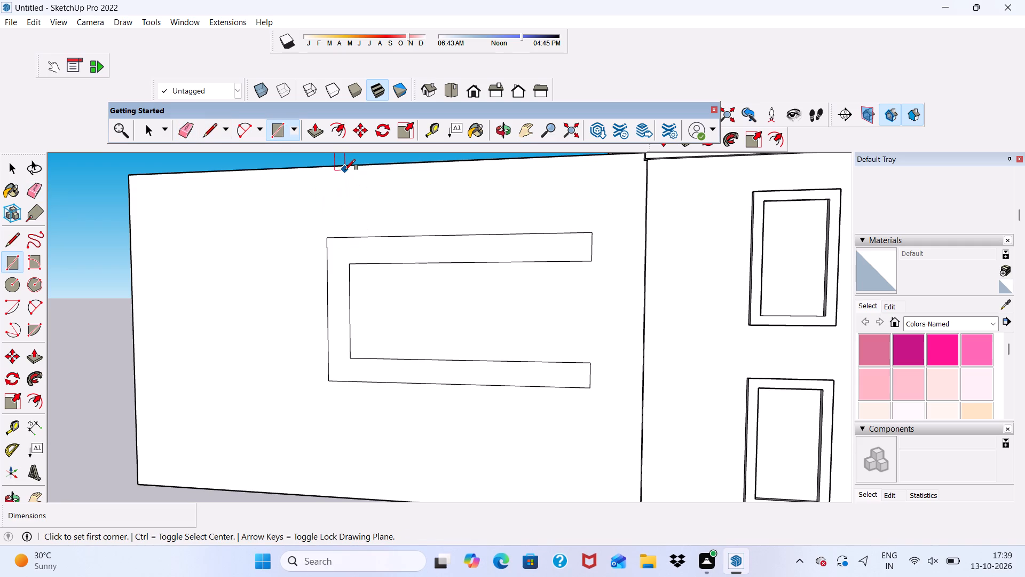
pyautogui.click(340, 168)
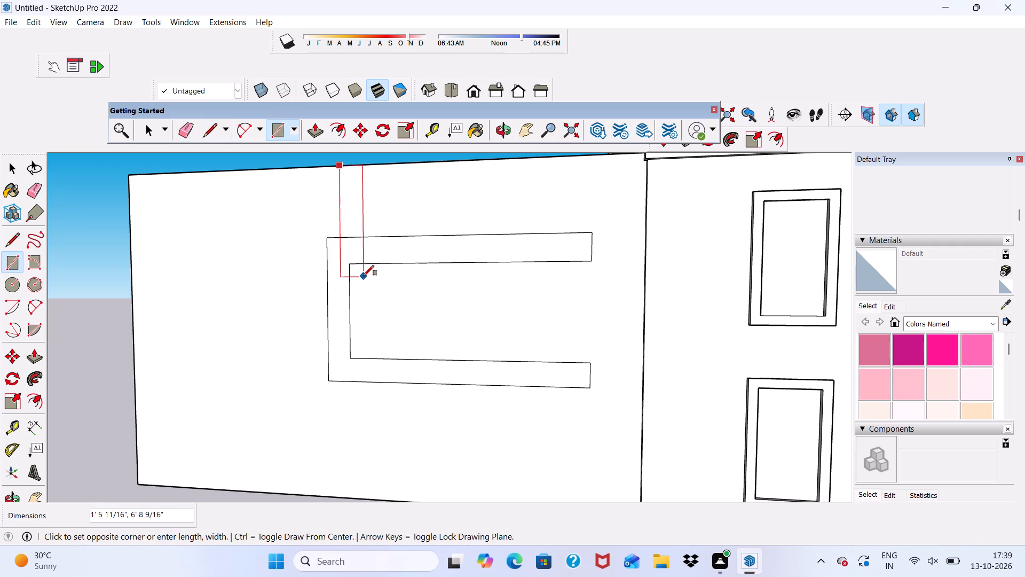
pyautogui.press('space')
# Draw a rectangle about 11' 9" by 5' 8" from the C outline's inner lower corner up to the wall's top edge.
pyautogui.scroll(-6, 373, 300)
pyautogui.moveTo(420, 346); pyautogui.dragTo(423, 376, button='middle')
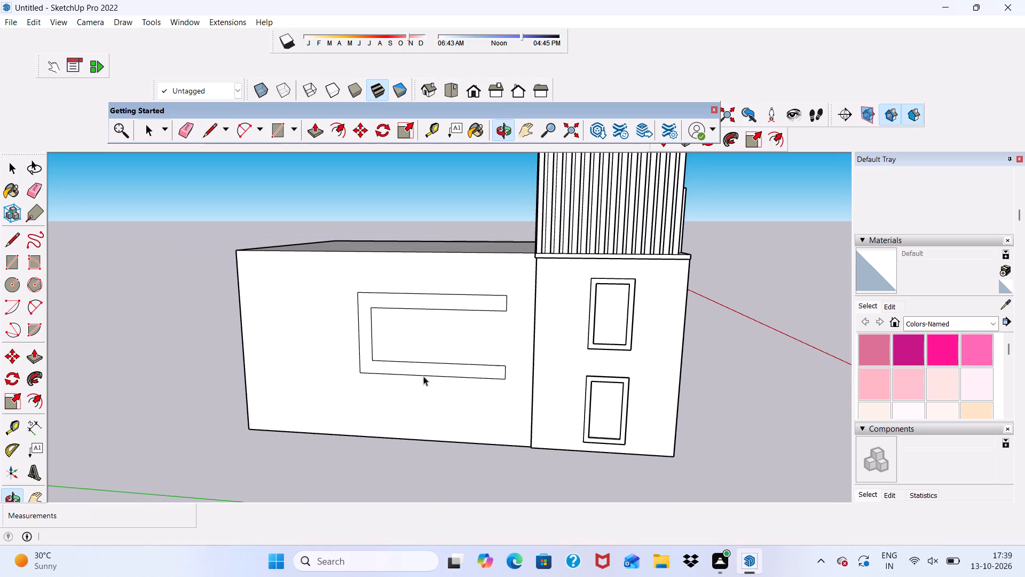
pyautogui.click(275, 129)
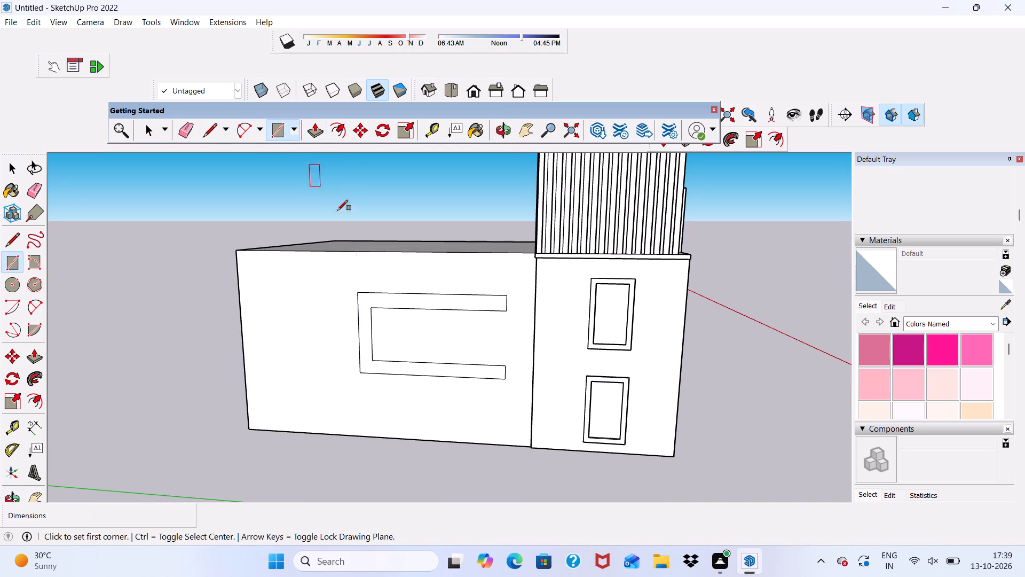
pyautogui.click(372, 359)
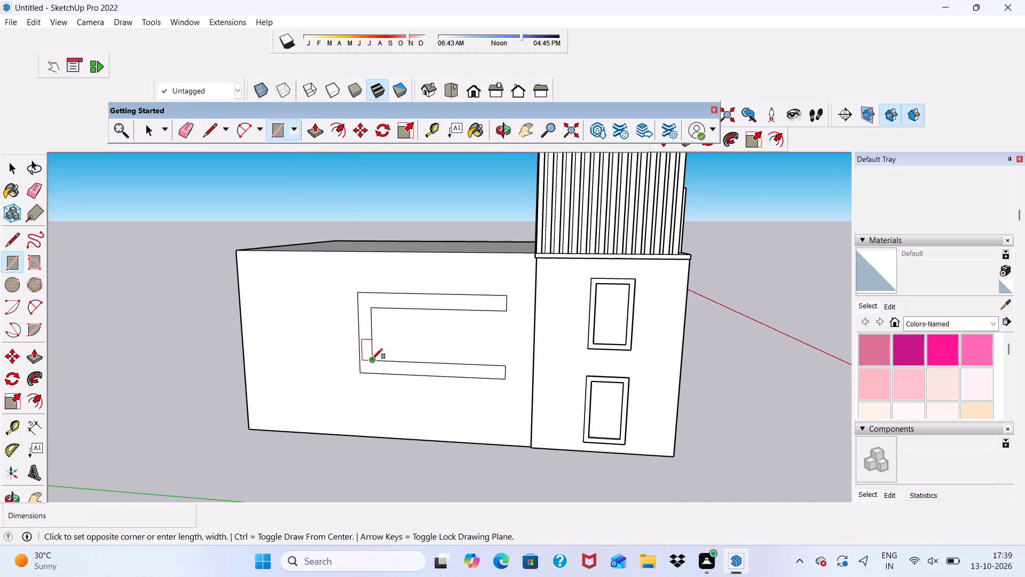
pyautogui.click(423, 251)
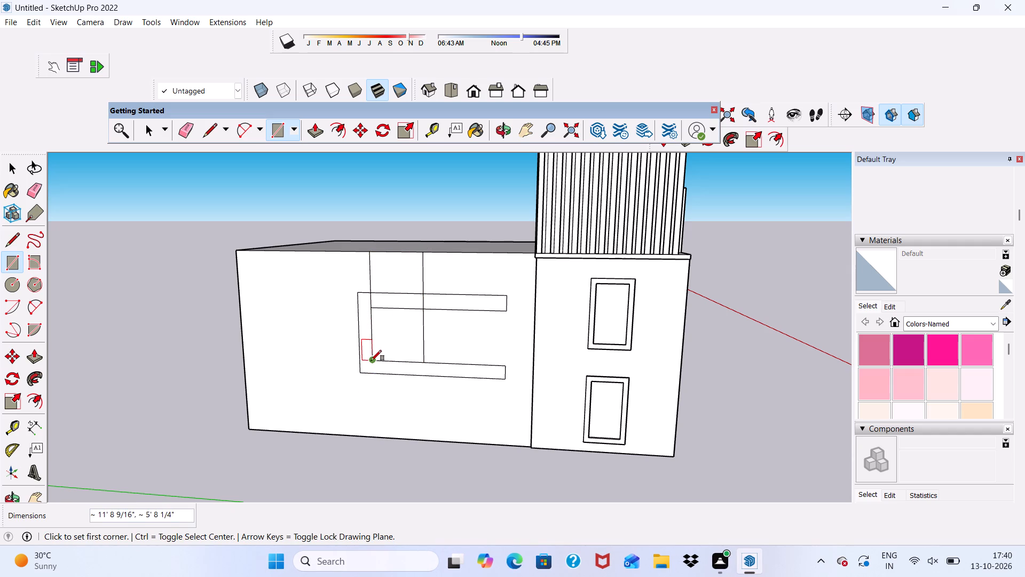
# Draw a rectangle about 8' 9" by 5' 9" from the C outline's inner lower corner down to the wall's bottom edge.
pyautogui.click(371, 361)
pyautogui.scroll(4, 419, 432)
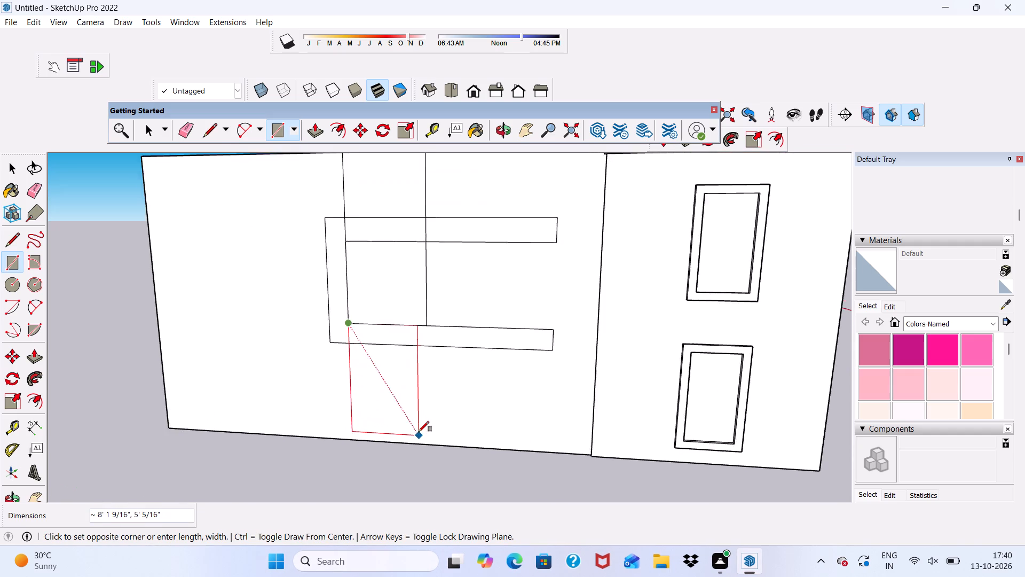
pyautogui.scroll(-2, 420, 435)
pyautogui.scroll(4, 428, 441)
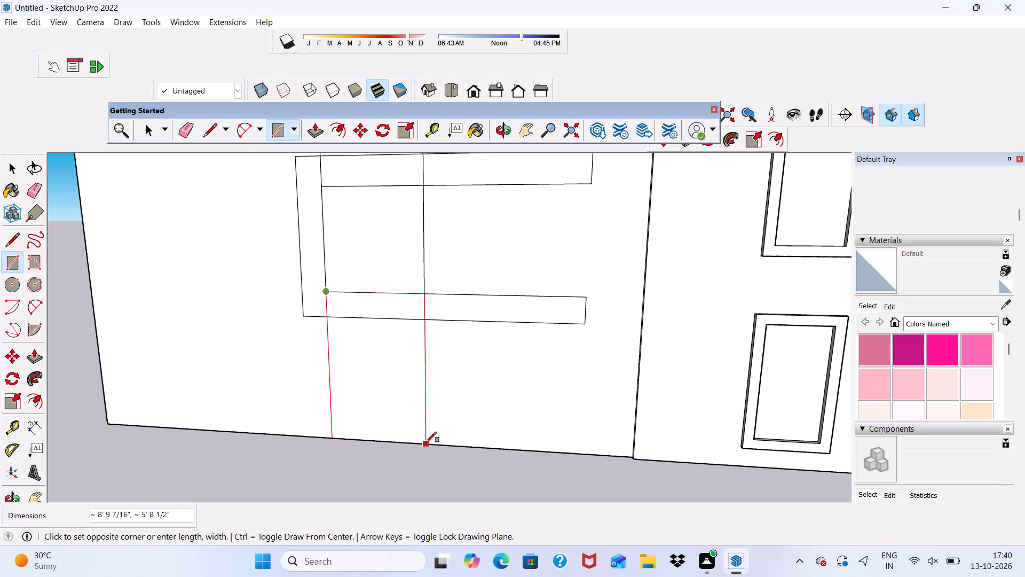
pyautogui.click(426, 442)
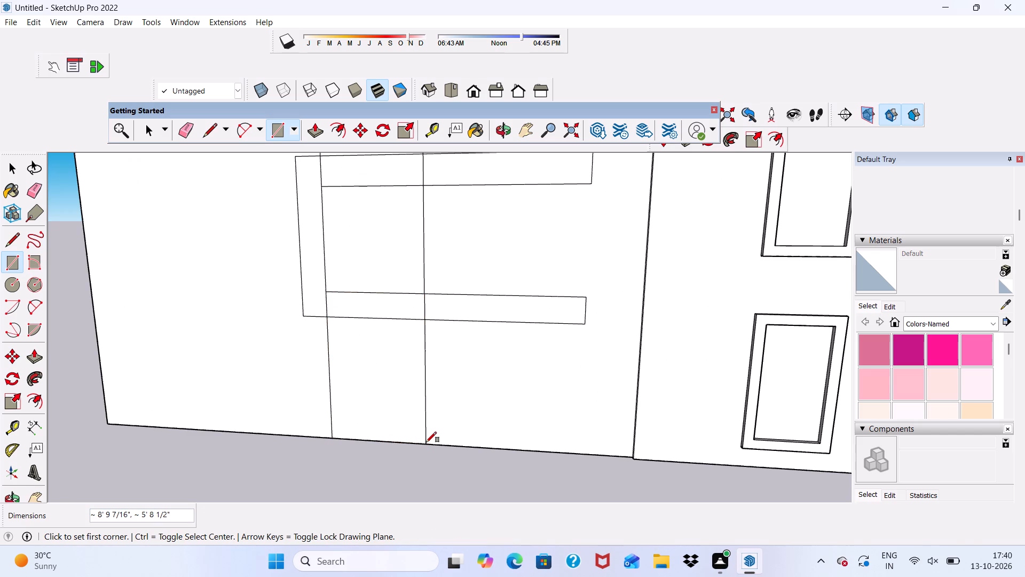
pyautogui.rightClick(426, 442)
pyautogui.press('space')
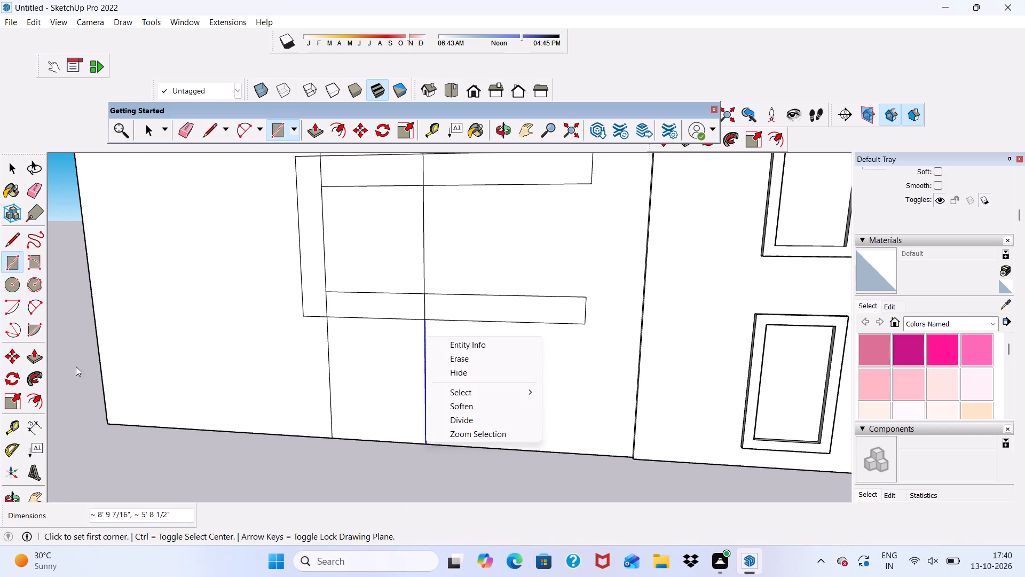
pyautogui.click(80, 362)
pyautogui.press('space')
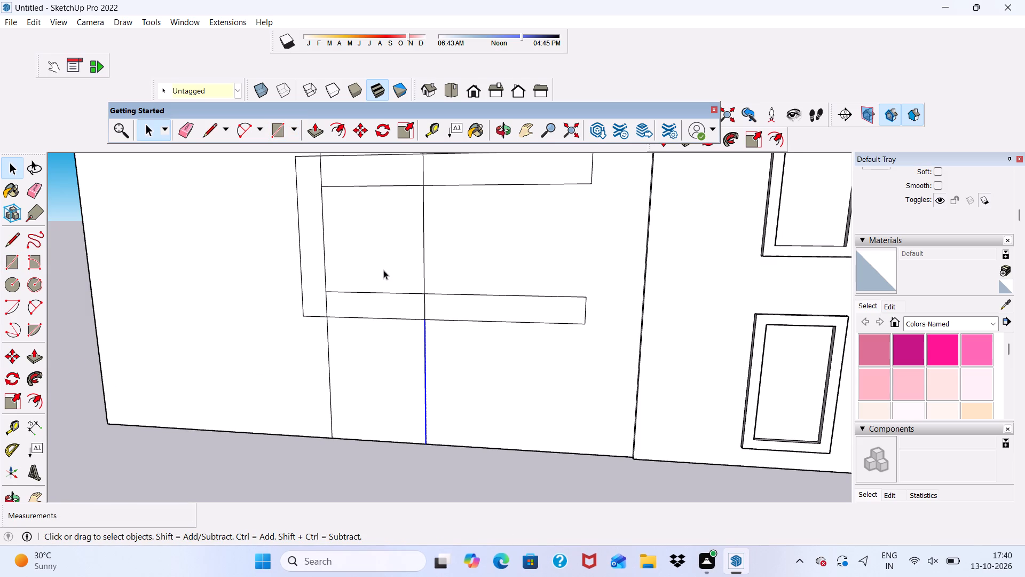
# Erase the vertical line segments that cross the upper and lower strips of the C-shaped outline.
pyautogui.click(185, 129)
pyautogui.scroll(4, 353, 329)
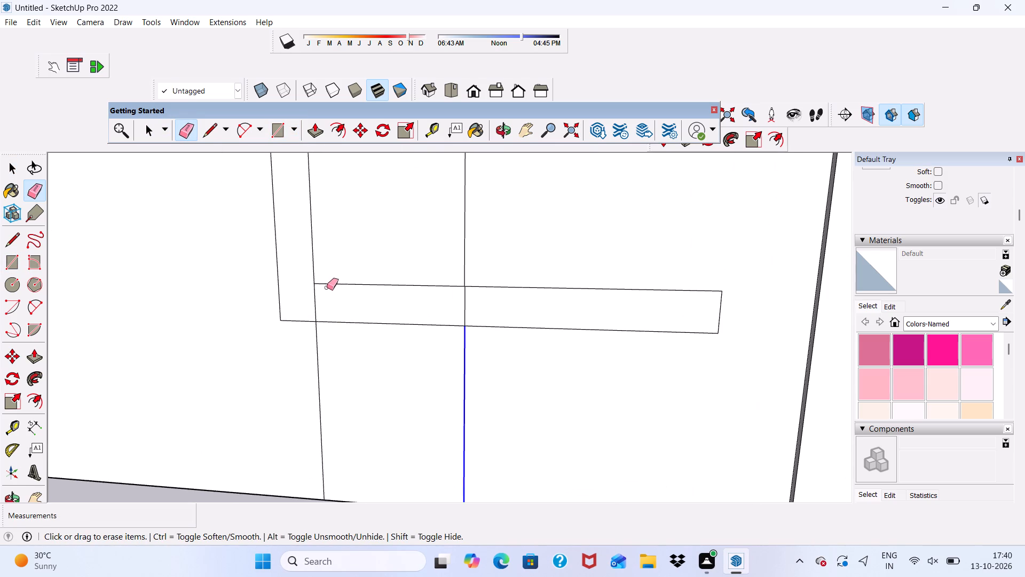
pyautogui.click(316, 295)
pyautogui.moveTo(463, 306); pyautogui.dragTo(450, 306)
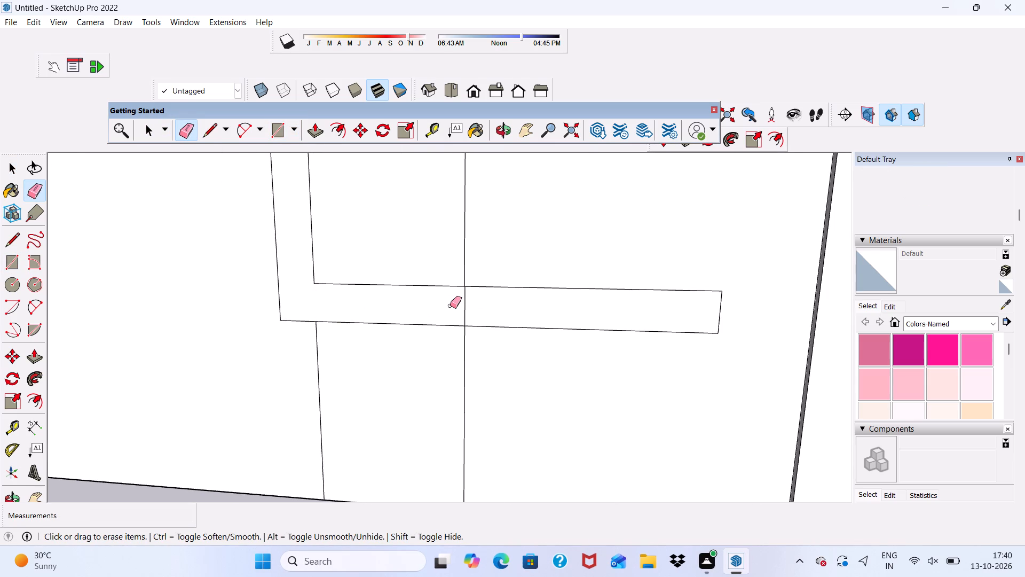
pyautogui.click(461, 307)
pyautogui.scroll(-11, 456, 333)
pyautogui.scroll(6, 447, 276)
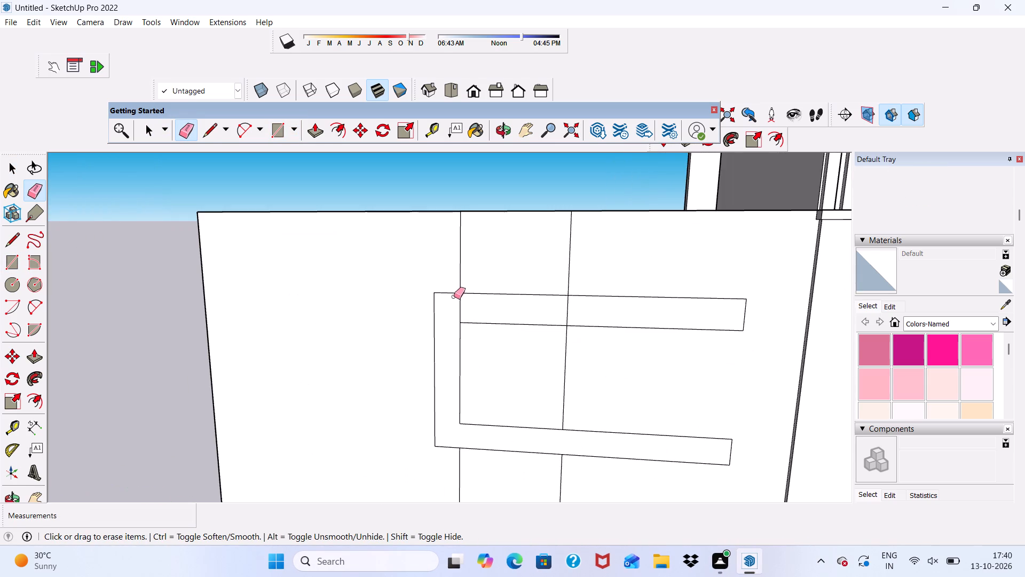
pyautogui.click(460, 301)
pyautogui.click(566, 315)
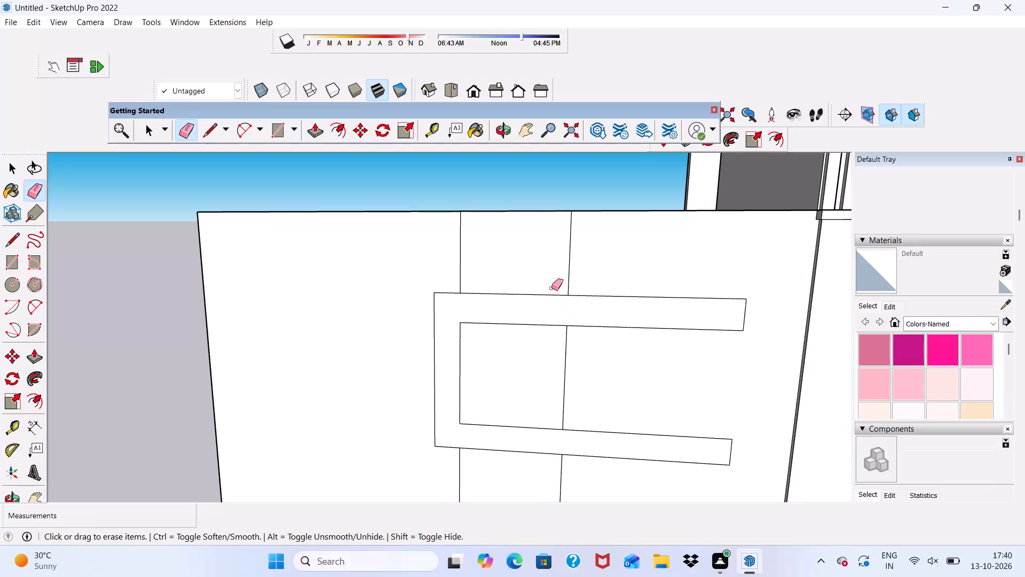
# Push/Pull the vertical band's panel above the C-shaped outline outward by 3".
pyautogui.press('space')
pyautogui.click(522, 252)
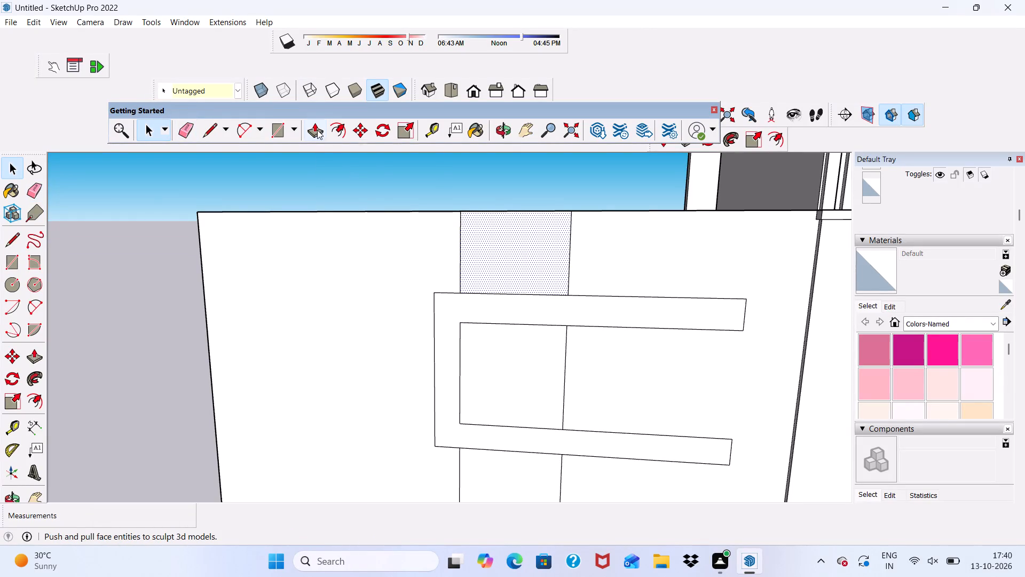
pyautogui.click(317, 130)
pyautogui.scroll(1, 444, 203)
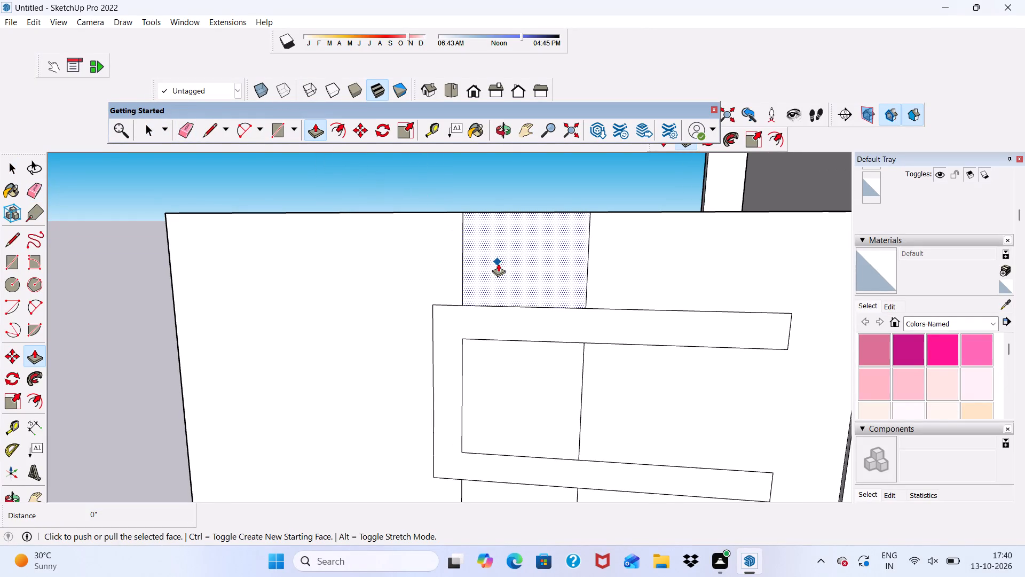
pyautogui.click(498, 263)
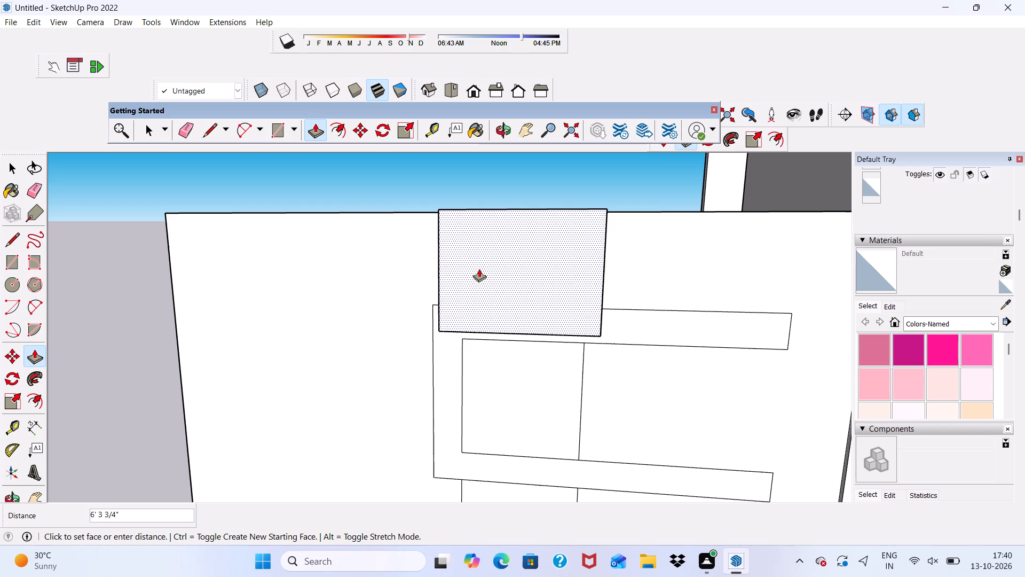
pyautogui.press('3')
pyautogui.hotkey('shift', '"')
pyautogui.press('Return')
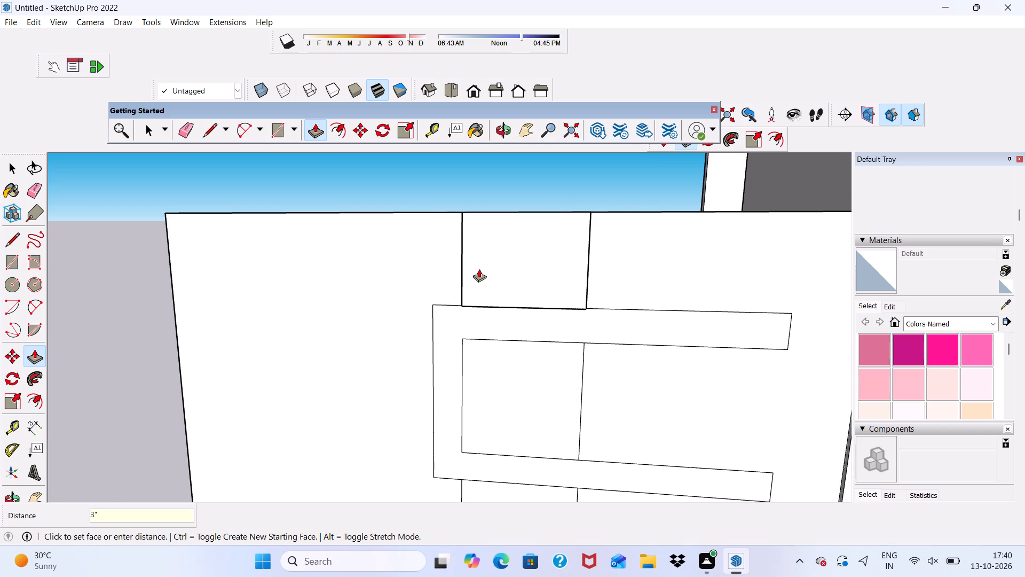
# Push/Pull the panel between the C outline's two horizontal strips outward by 3", flush with the raised upper panel.
pyautogui.click(505, 394)
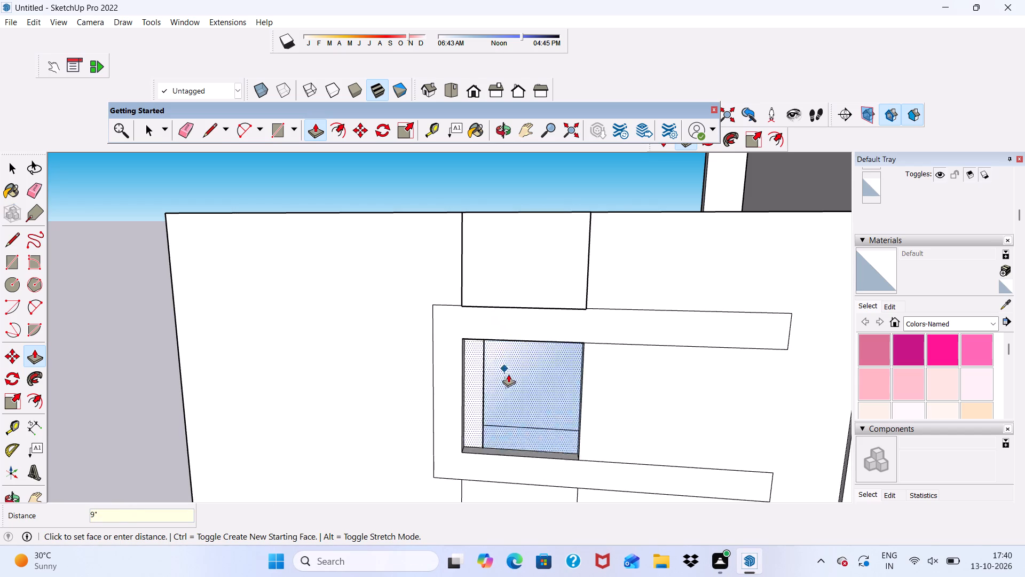
pyautogui.scroll(-1, 512, 378)
pyautogui.moveTo(512, 378); pyautogui.dragTo(401, 414, button='middle')
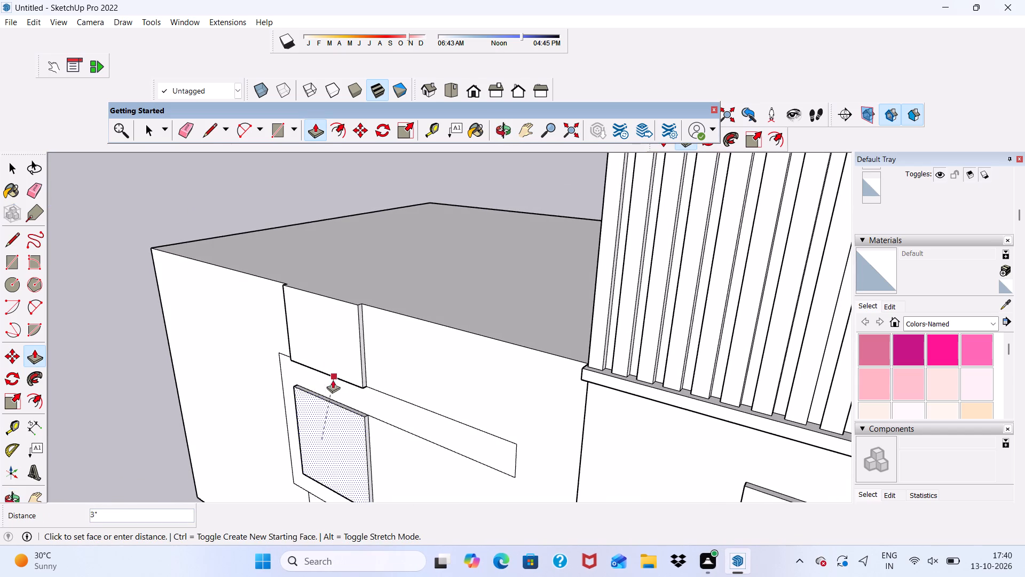
pyautogui.scroll(4, 358, 380)
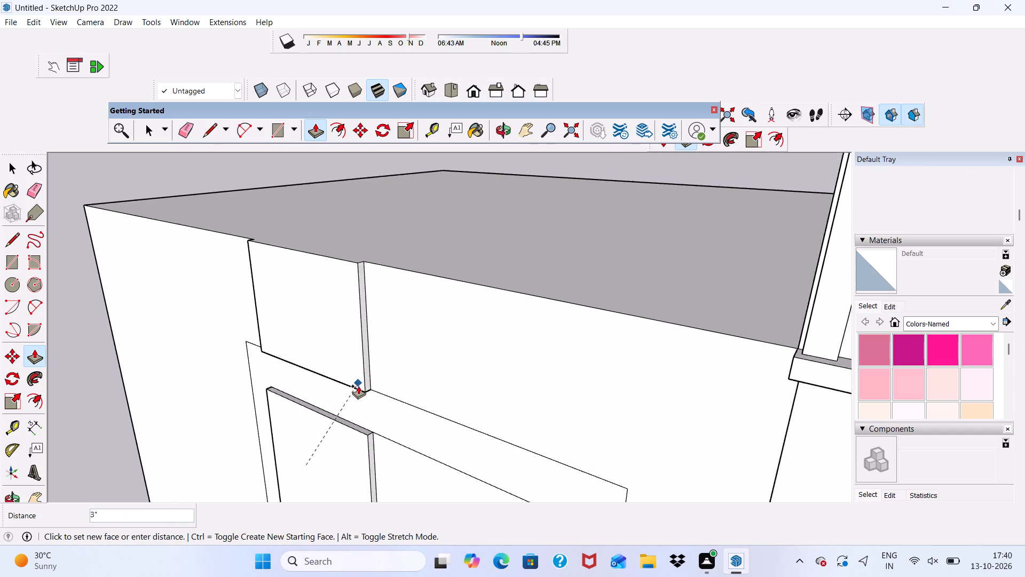
pyautogui.scroll(7, 358, 386)
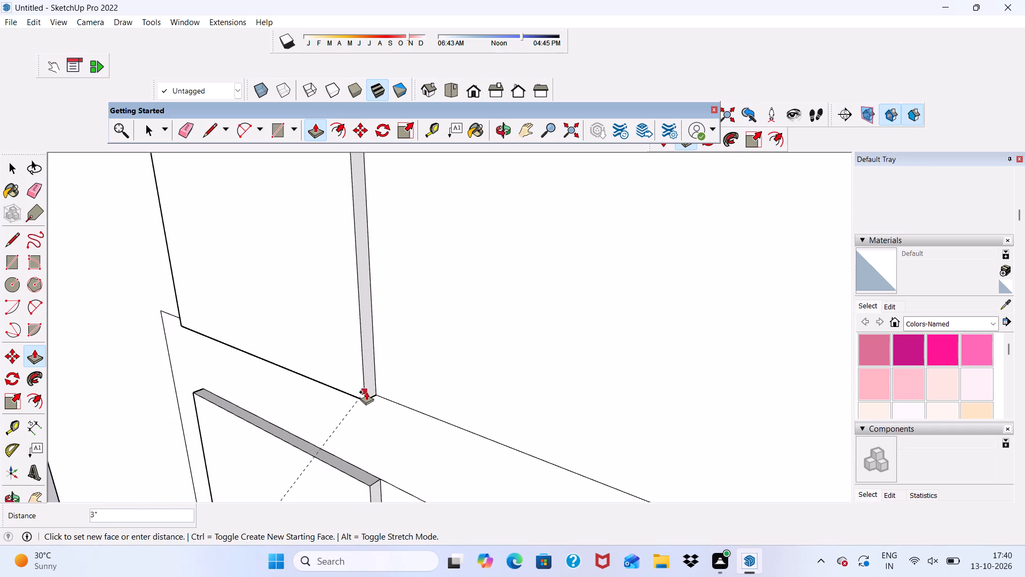
pyautogui.click(366, 392)
# Push/Pull the vertical band's panel below the C-shaped outline outward by 3", flush with the raised middle panel.
pyautogui.scroll(-6, 378, 260)
pyautogui.scroll(-10, 491, 240)
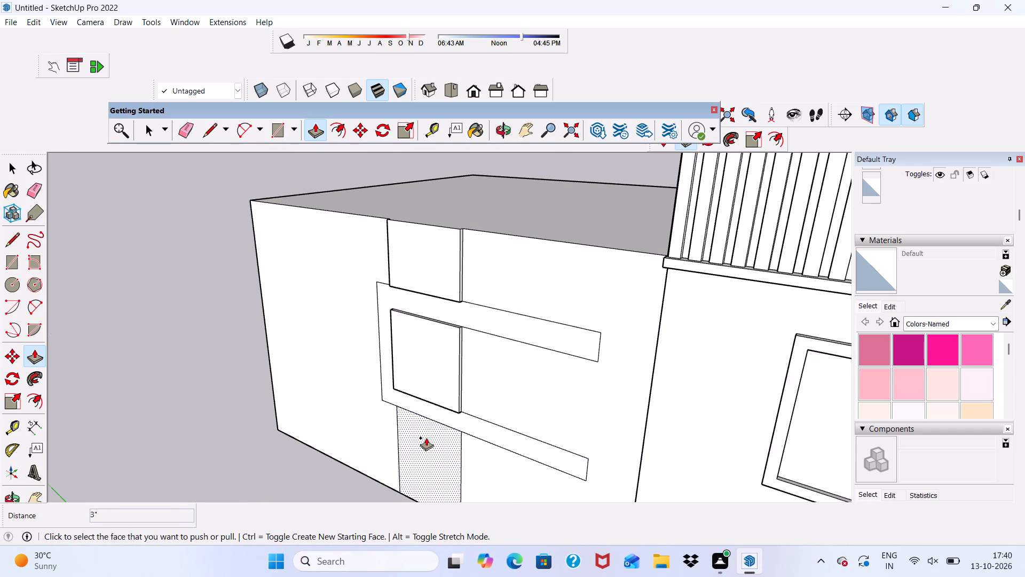
pyautogui.scroll(1, 426, 438)
pyautogui.click(429, 437)
pyautogui.scroll(6, 460, 398)
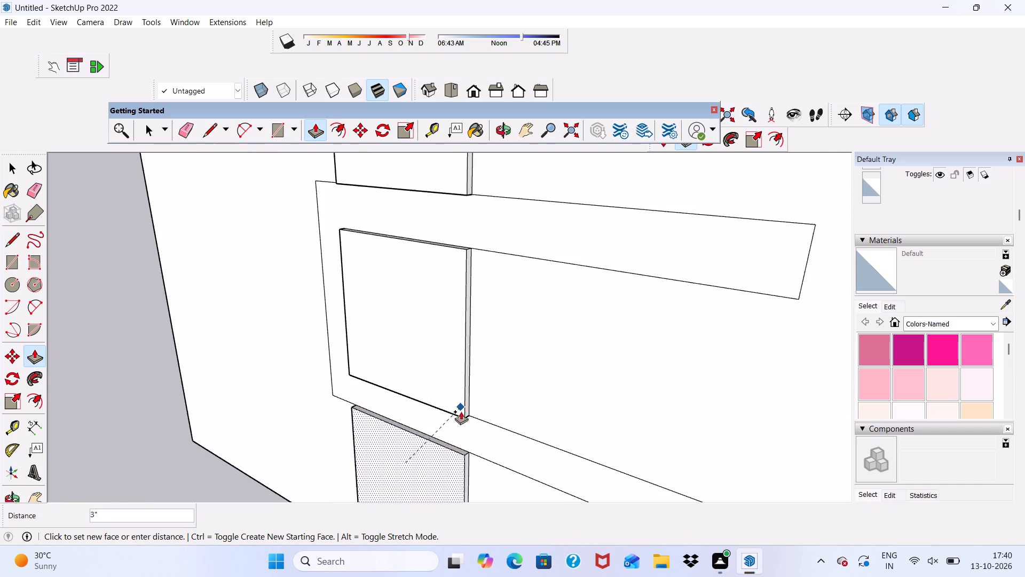
pyautogui.scroll(5, 464, 414)
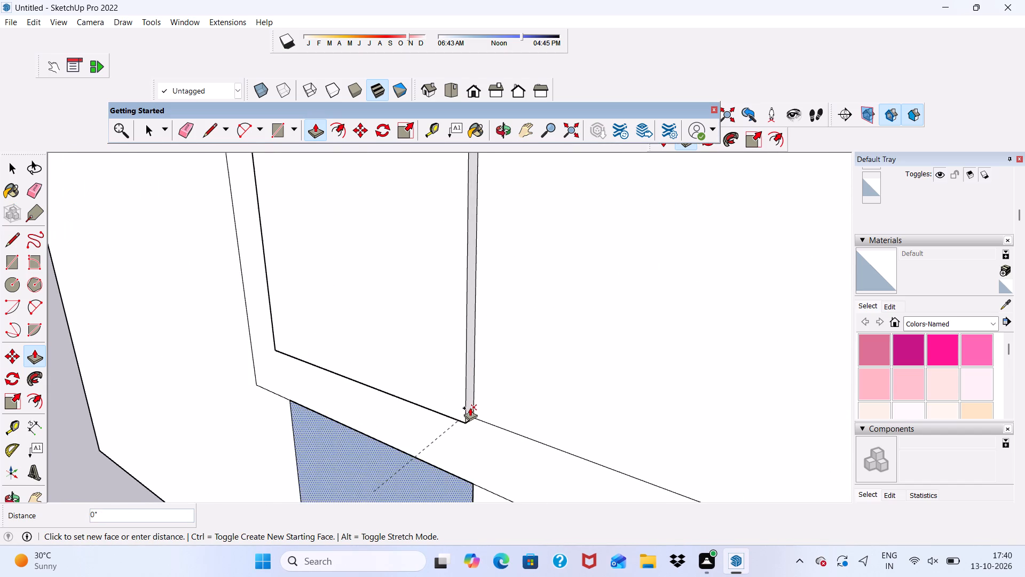
pyautogui.click(466, 408)
pyautogui.scroll(-10, 479, 370)
pyautogui.moveTo(610, 334); pyautogui.dragTo(699, 328, button='middle')
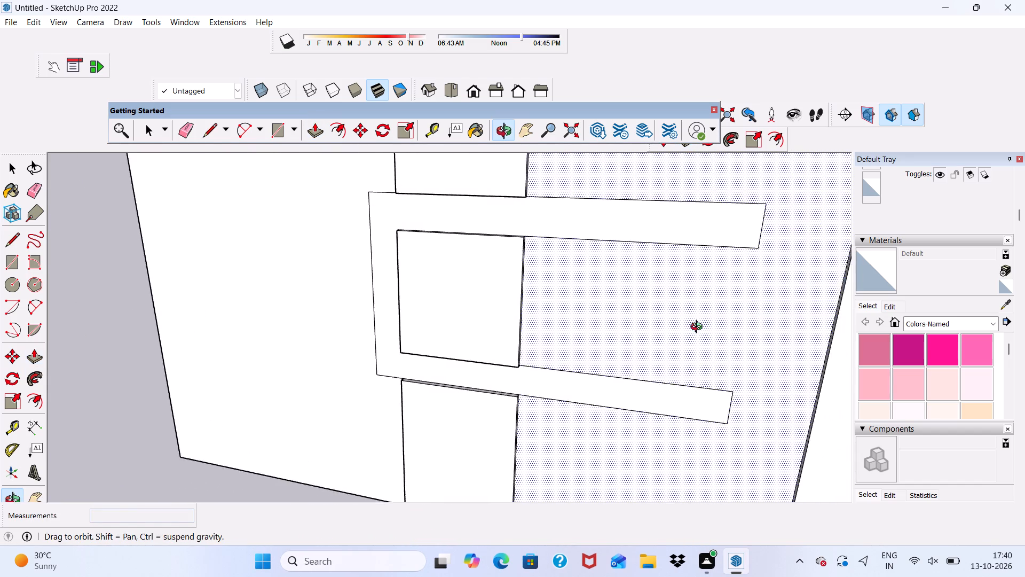
pyautogui.moveTo(699, 328); pyautogui.dragTo(740, 318, button='middle')
pyautogui.press('space')
# Draw a line about 5' 5" long along the roof edge behind the raised upper panel's top, between its two back corners.
pyautogui.scroll(-5, 739, 315)
pyautogui.scroll(-5, 341, 286)
pyautogui.scroll(6, 468, 208)
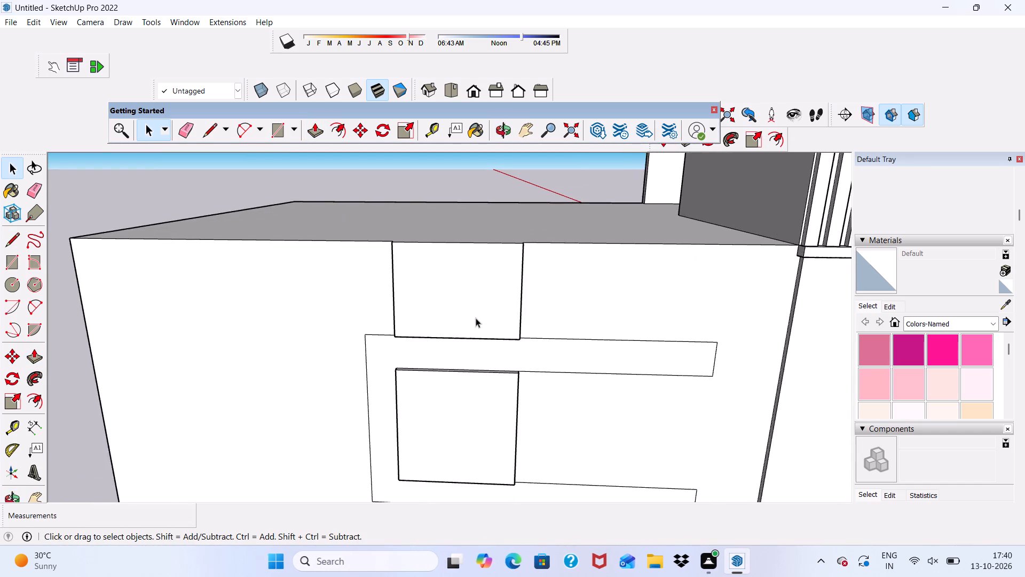
pyautogui.moveTo(476, 318); pyautogui.dragTo(549, 348, button='middle')
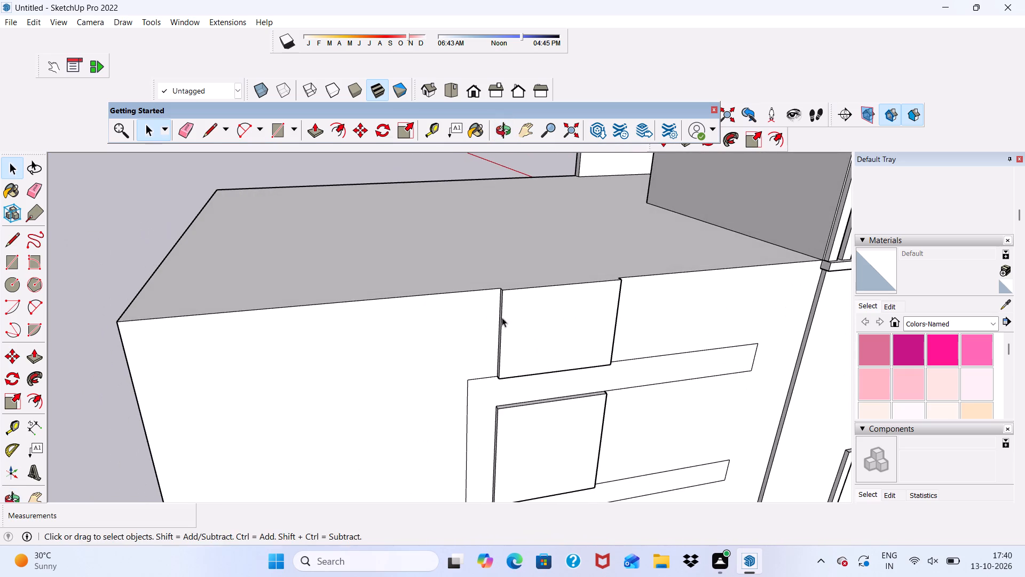
pyautogui.scroll(3, 190, 177)
pyautogui.scroll(-1, 208, 102)
pyautogui.click(211, 127)
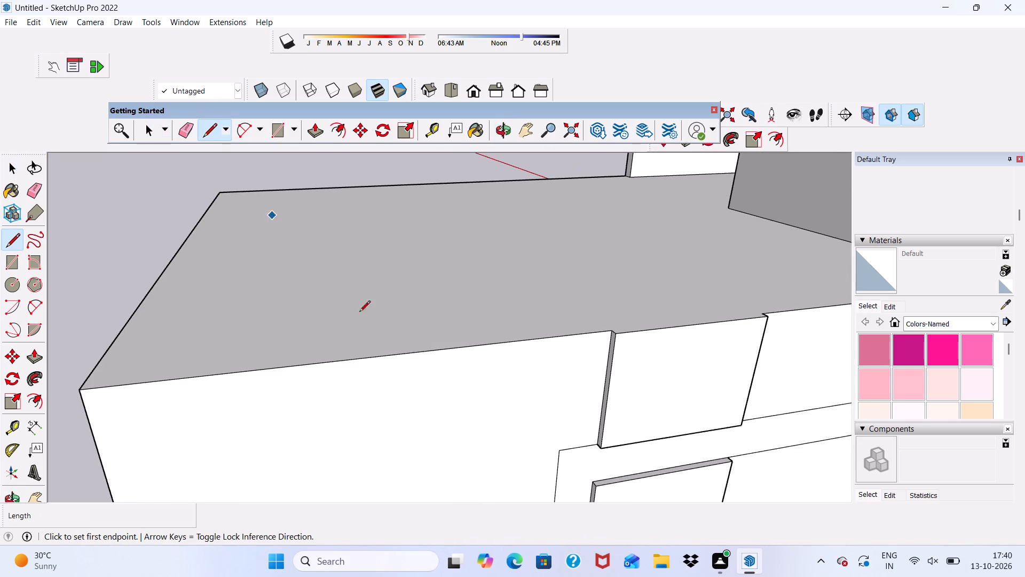
pyautogui.scroll(11, 618, 342)
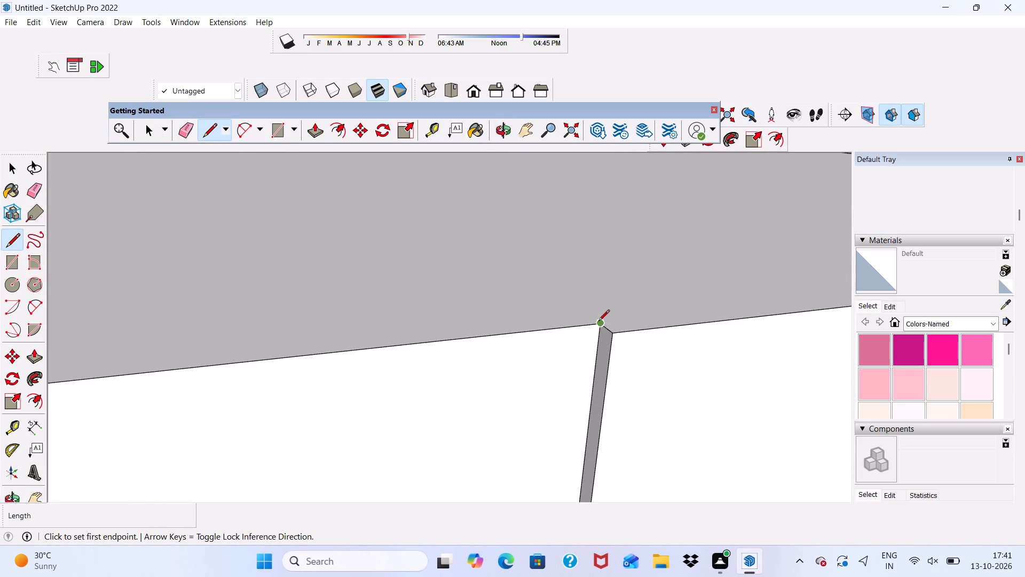
pyautogui.click(598, 322)
pyautogui.scroll(-6, 693, 299)
pyautogui.scroll(-5, 516, 322)
pyautogui.scroll(6, 729, 298)
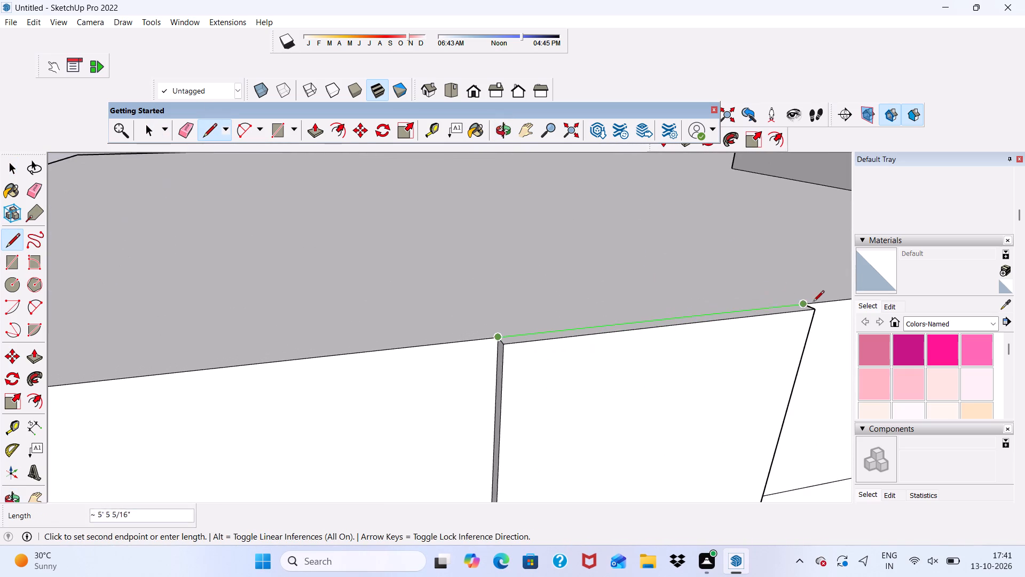
pyautogui.scroll(4, 814, 302)
pyautogui.click(799, 304)
pyautogui.scroll(-5, 747, 284)
pyautogui.press('space')
# Push/Pull the C-shaped strip on the rear block's wall outward by 1'.
pyautogui.moveTo(535, 372); pyautogui.dragTo(530, 370, button='middle')
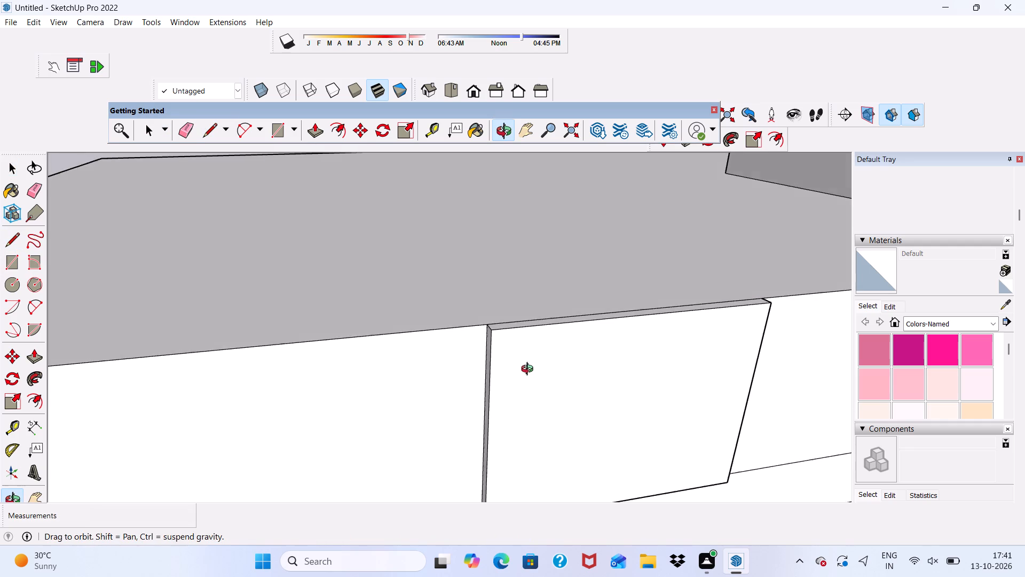
pyautogui.moveTo(530, 370); pyautogui.dragTo(508, 307, button='middle')
pyautogui.scroll(1, 508, 307)
pyautogui.press('space')
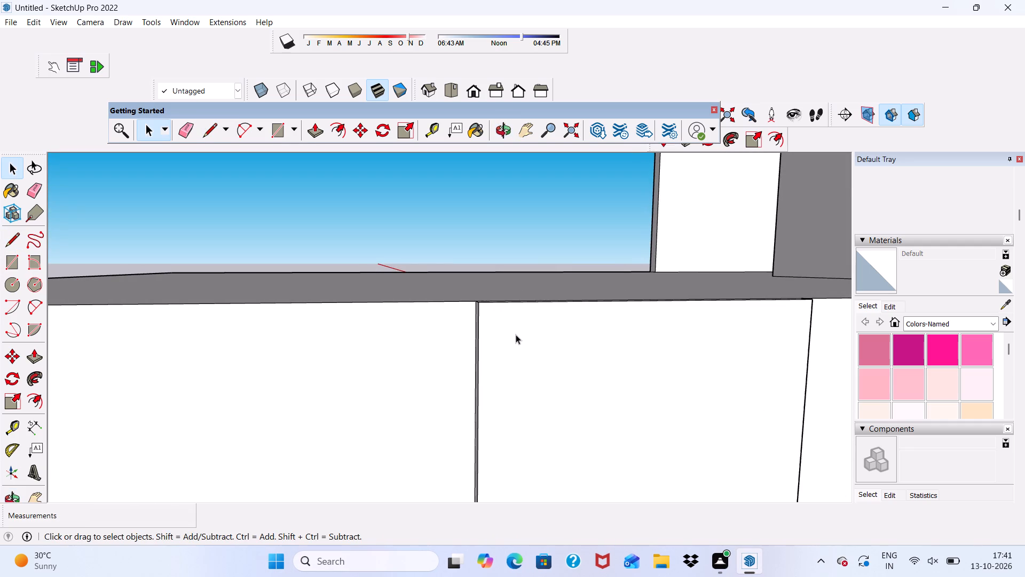
pyautogui.scroll(-6, 516, 334)
pyautogui.scroll(-5, 503, 287)
pyautogui.scroll(2, 511, 413)
pyautogui.click(515, 422)
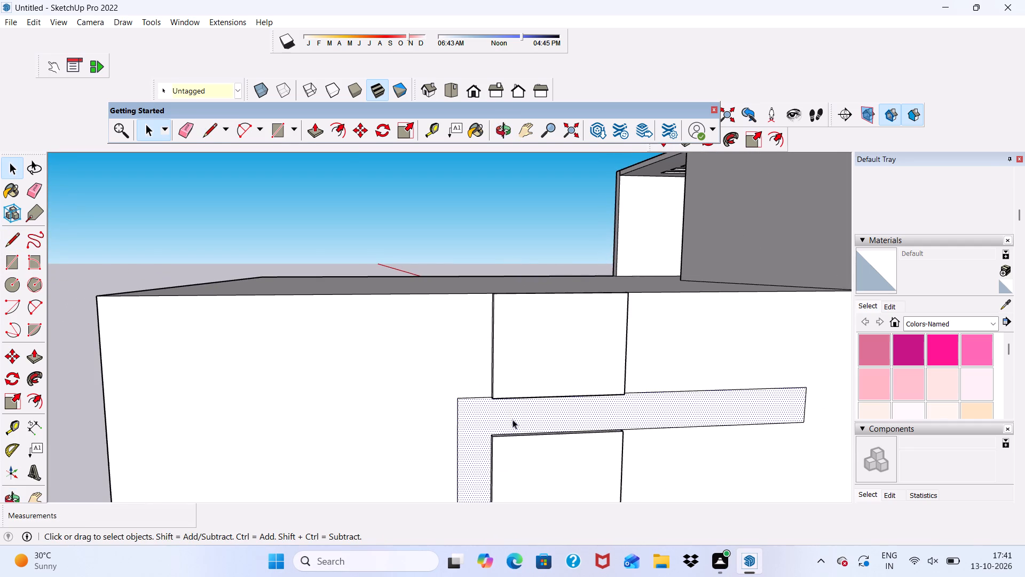
pyautogui.click(314, 129)
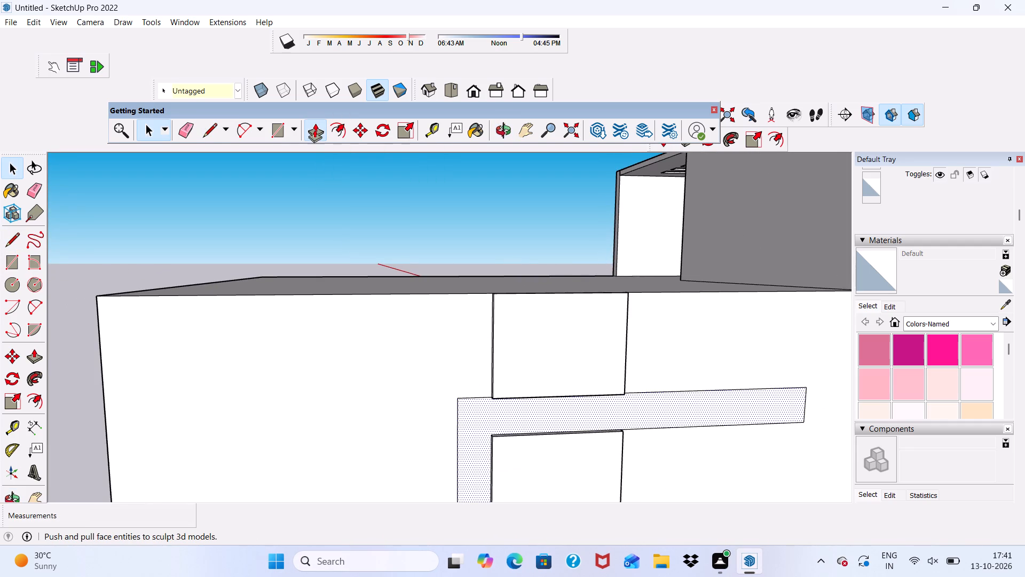
pyautogui.scroll(1, 468, 470)
pyautogui.click(470, 431)
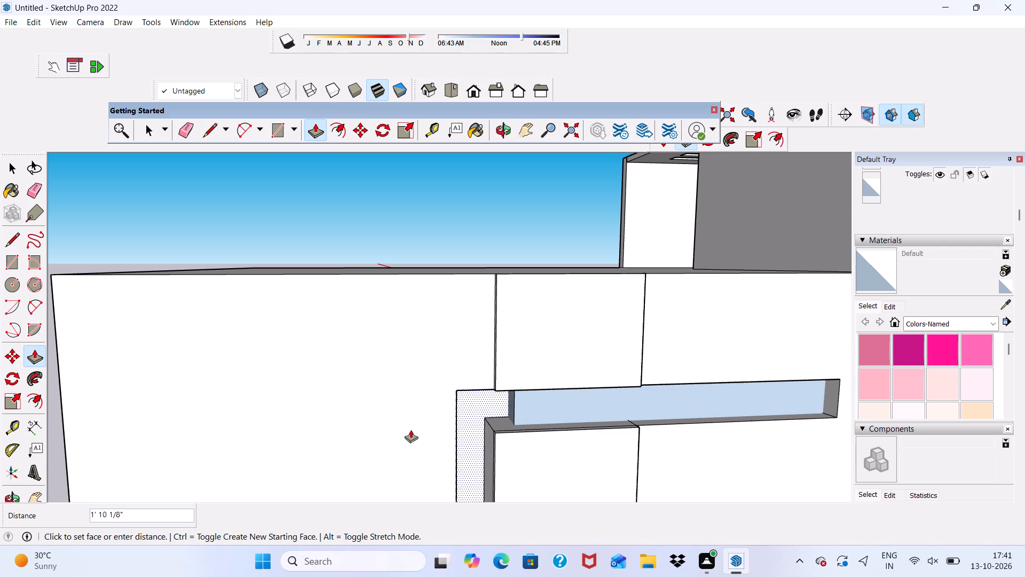
pyautogui.write("1'")
pyautogui.press('Return')
# Erase the two short leftover edges crossing the top face of the C shape's upper strip at the vertical band's corners.
pyautogui.scroll(1, 547, 464)
pyautogui.scroll(-6, 551, 462)
pyautogui.scroll(-5, 589, 322)
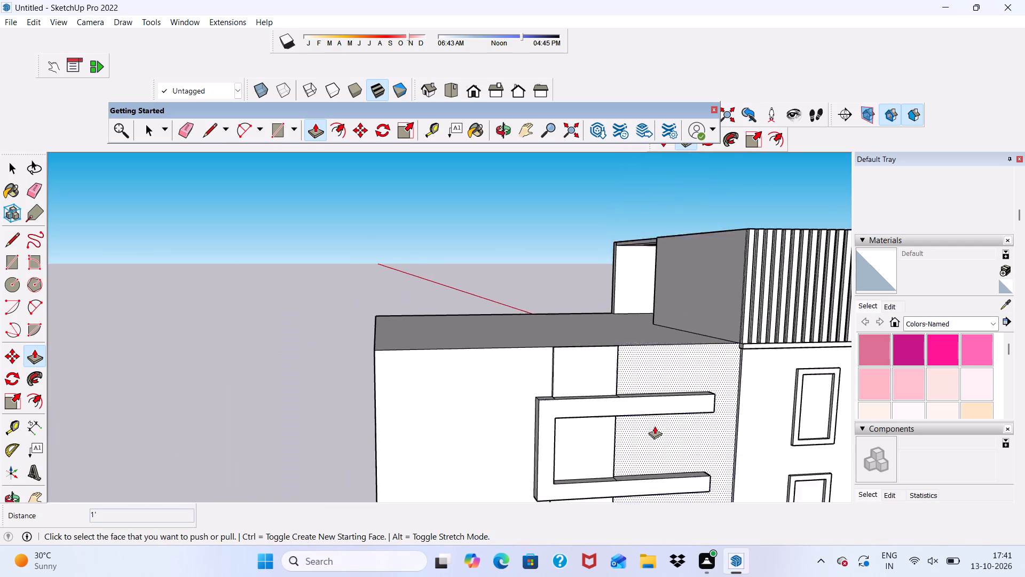
pyautogui.moveTo(659, 457); pyautogui.dragTo(541, 496, button='middle')
pyautogui.scroll(4, 459, 437)
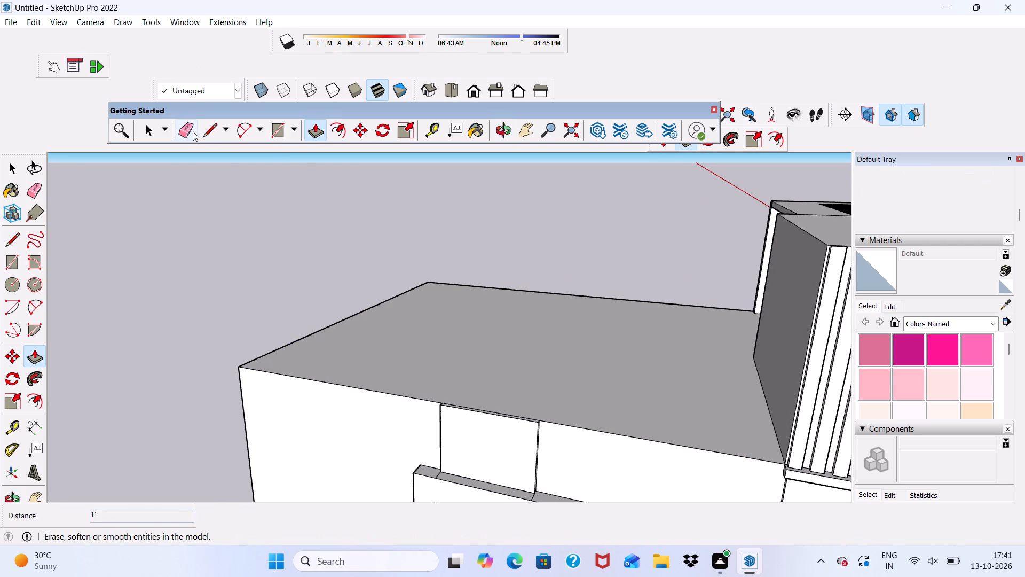
pyautogui.click(190, 126)
pyautogui.scroll(5, 507, 549)
pyautogui.scroll(7, 454, 427)
pyautogui.scroll(-7, 437, 352)
pyautogui.scroll(13, 439, 439)
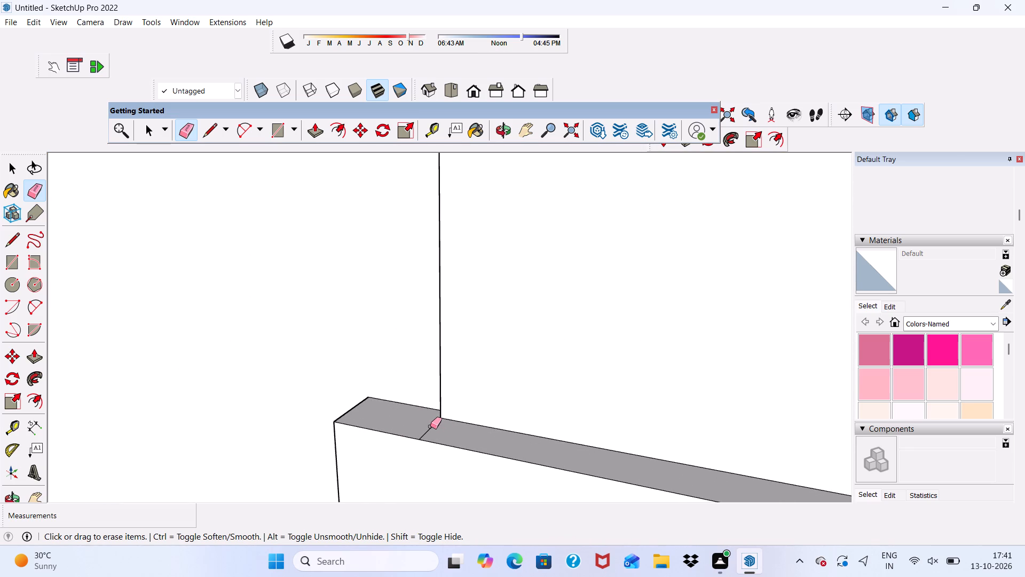
pyautogui.click(430, 426)
pyautogui.scroll(-6, 405, 412)
pyautogui.scroll(4, 629, 475)
pyautogui.click(655, 462)
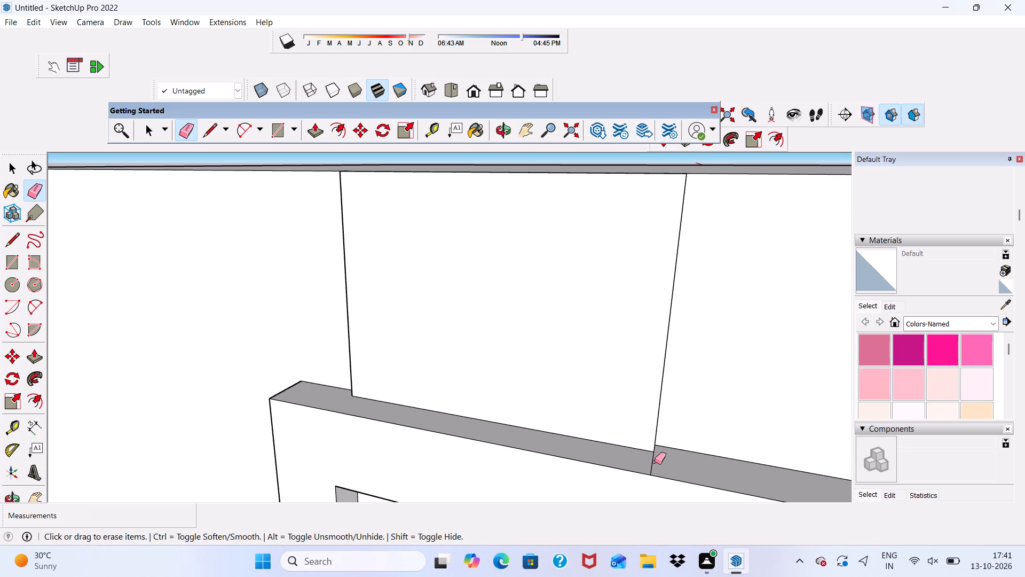
# Erase the short leftover edge crossing the top face of the C shape's lower strip at the vertical band's corner.
pyautogui.scroll(-10, 598, 315)
pyautogui.moveTo(587, 356); pyautogui.dragTo(527, 272, button='middle')
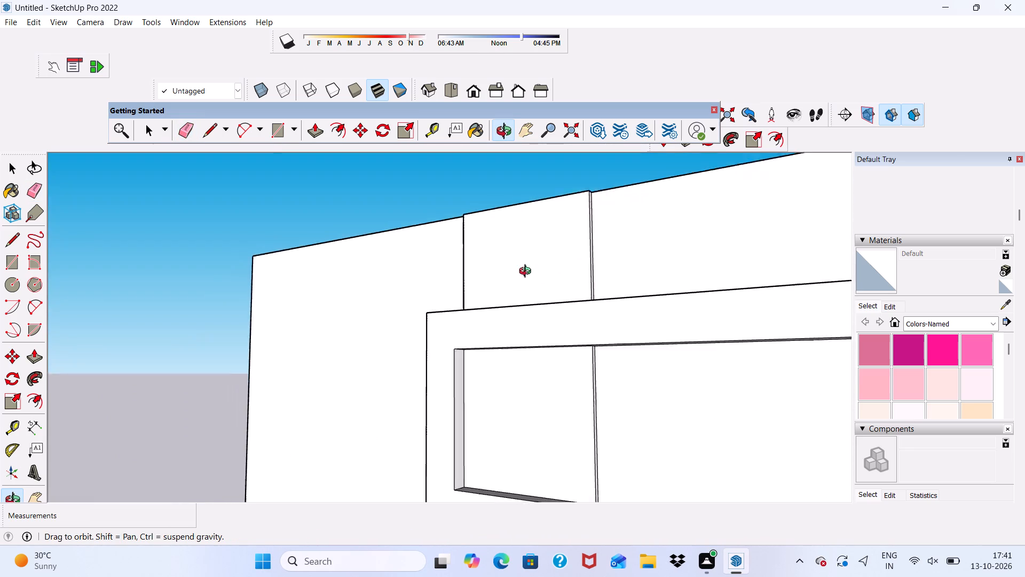
pyautogui.moveTo(527, 272); pyautogui.dragTo(523, 272, button='middle')
pyautogui.scroll(1, 522, 280)
pyautogui.scroll(-6, 525, 293)
pyautogui.scroll(-1, 566, 439)
pyautogui.moveTo(566, 439); pyautogui.dragTo(548, 508, button='middle')
pyautogui.scroll(5, 546, 428)
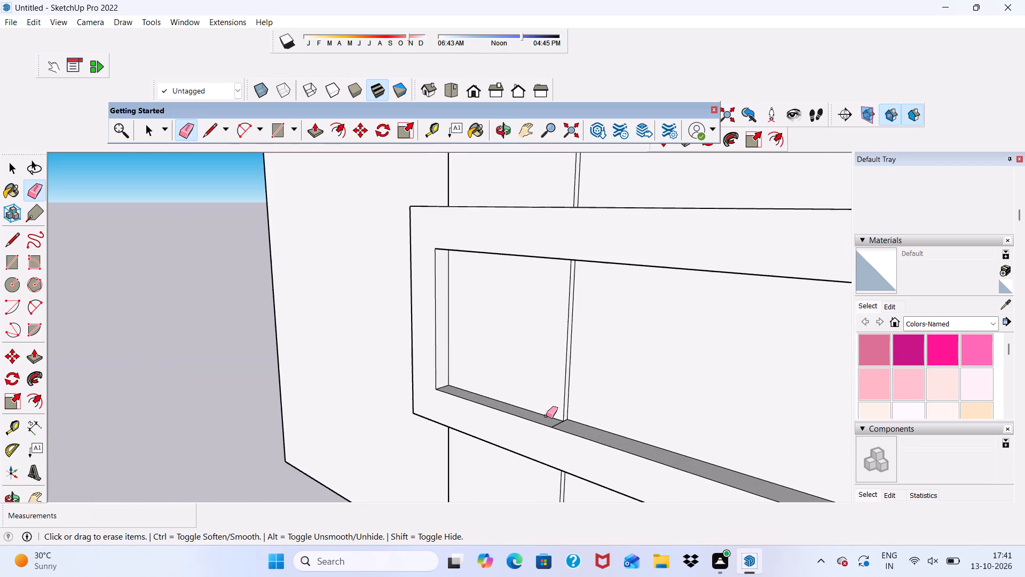
pyautogui.scroll(7, 546, 416)
pyautogui.click(572, 430)
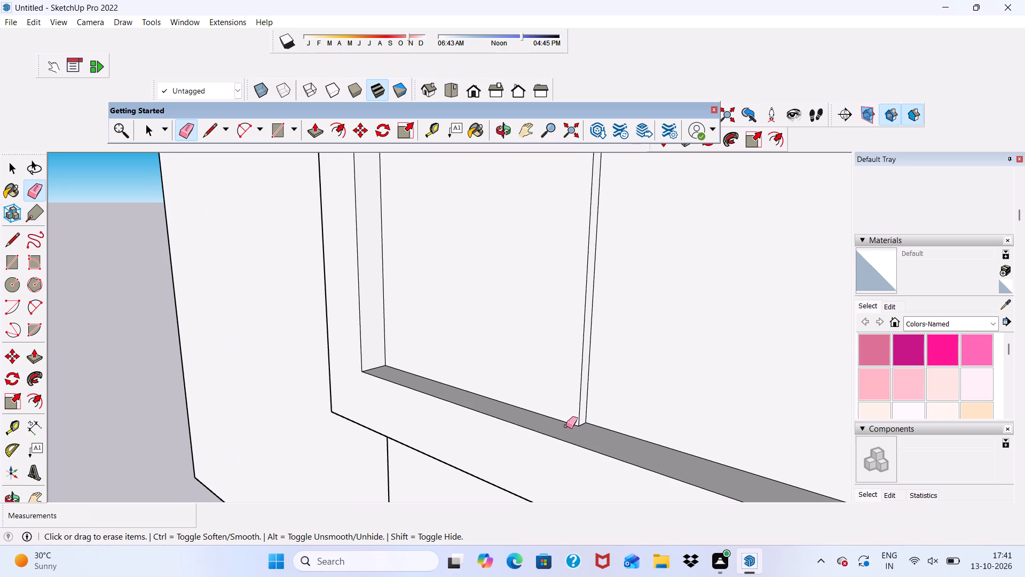
pyautogui.scroll(-10, 559, 420)
pyautogui.moveTo(551, 354); pyautogui.dragTo(743, 358, button='middle')
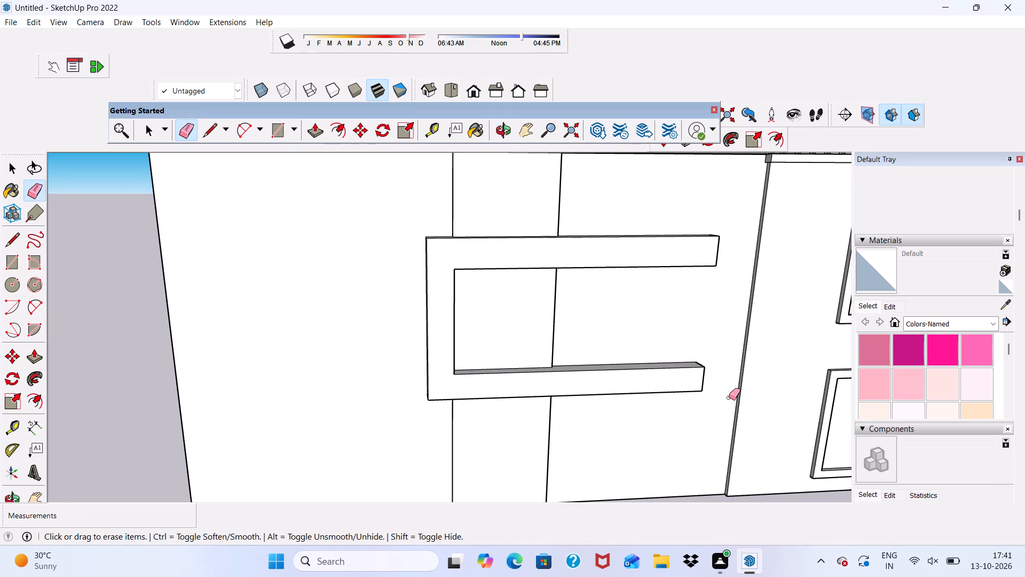
pyautogui.press('space')
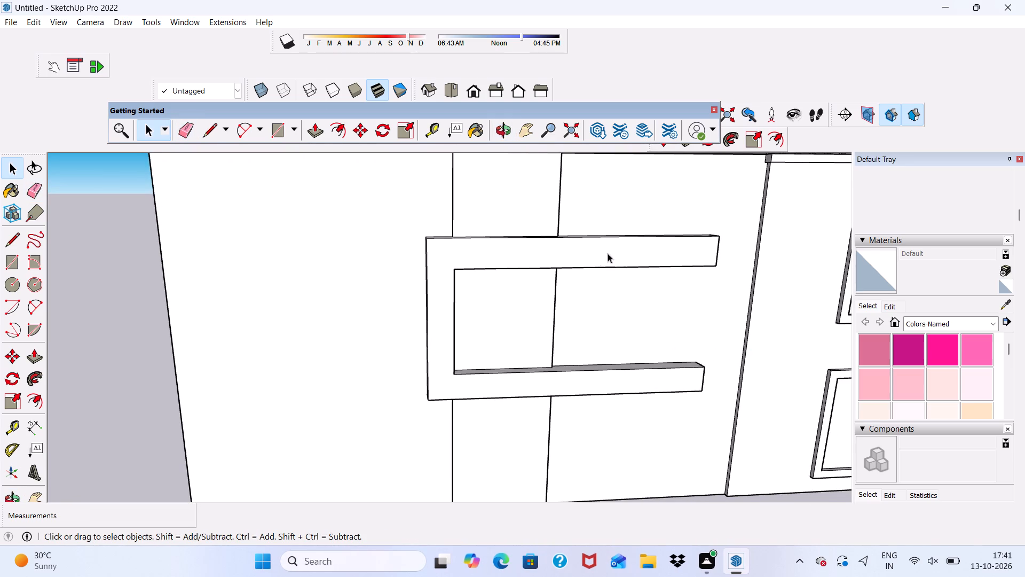
# Push/Pull the narrow side face of the raised upper panel by 1' to widen the panel toward the C shape's open end.
pyautogui.moveTo(625, 271); pyautogui.dragTo(492, 299, button='middle')
pyautogui.scroll(7, 306, 214)
pyautogui.scroll(4, 413, 310)
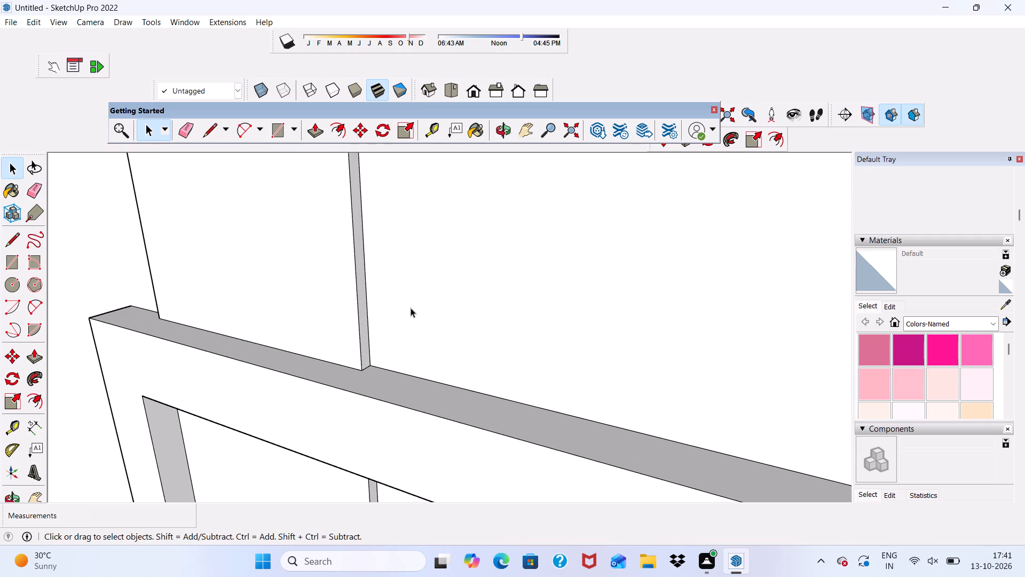
pyautogui.scroll(6, 379, 316)
pyautogui.click(352, 331)
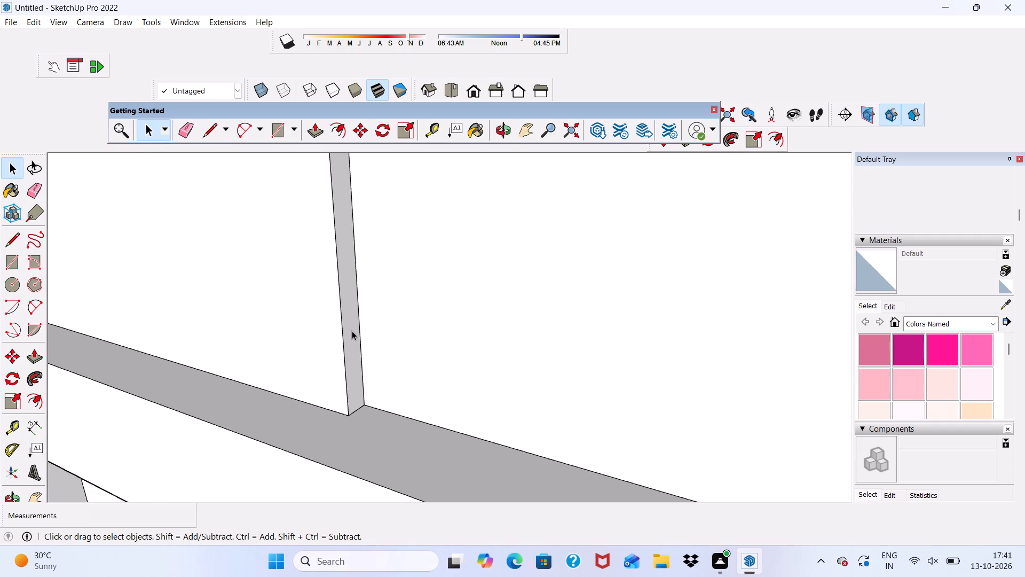
pyautogui.scroll(-6, 332, 161)
pyautogui.scroll(-6, 447, 202)
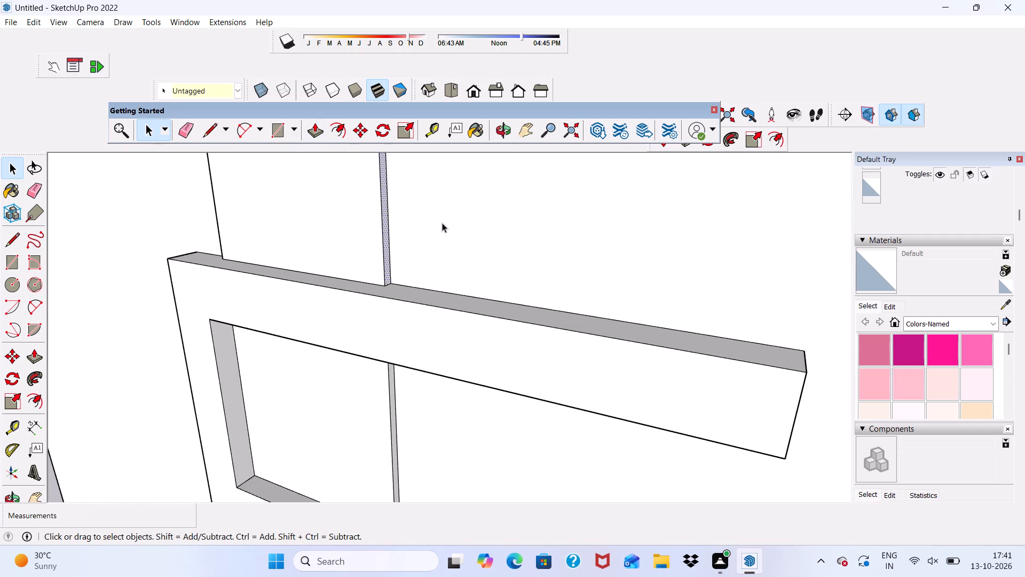
pyautogui.moveTo(464, 229); pyautogui.dragTo(391, 218, button='middle')
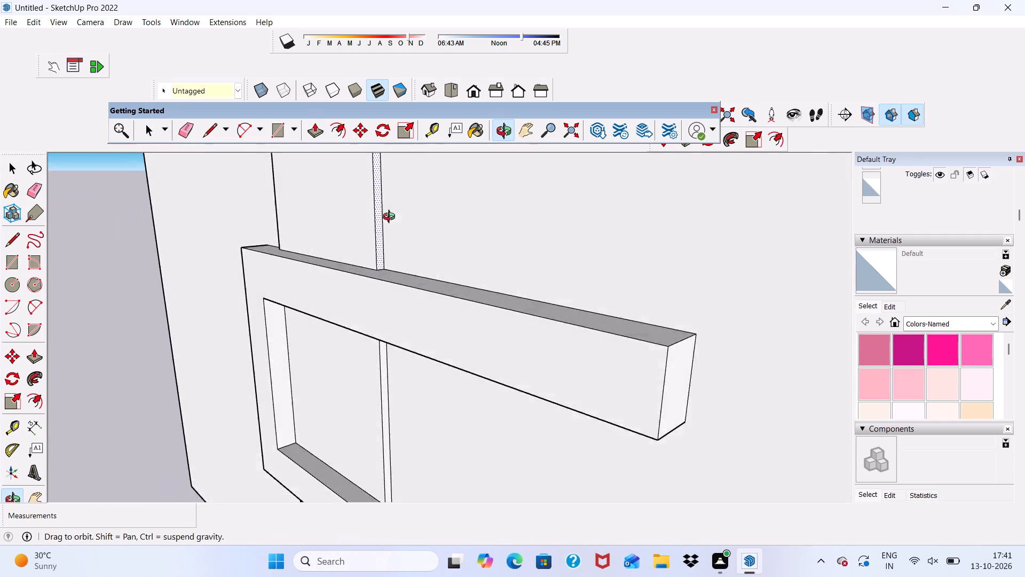
pyautogui.moveTo(391, 218); pyautogui.dragTo(381, 244, button='middle')
pyautogui.scroll(8, 381, 243)
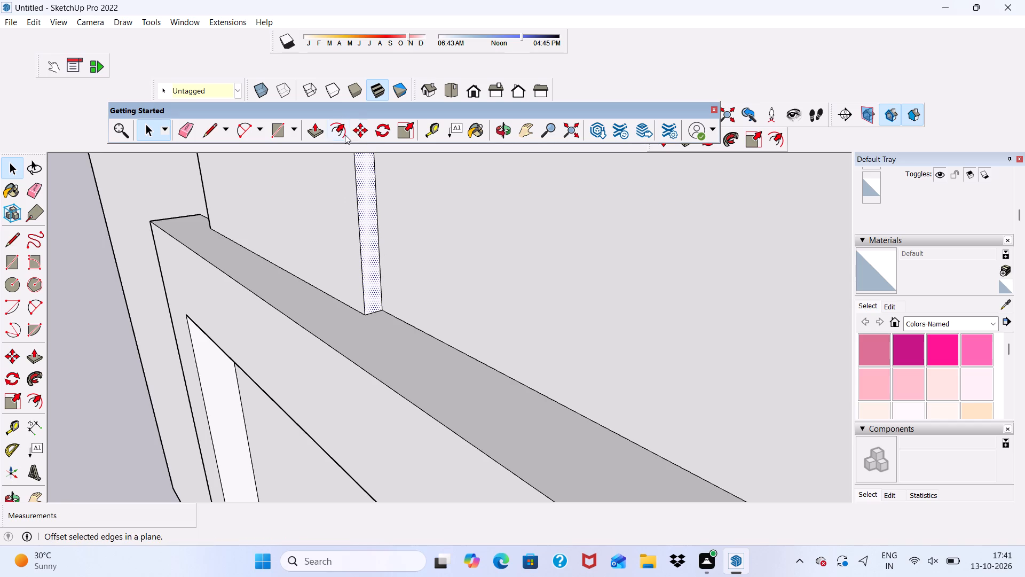
pyautogui.click(314, 130)
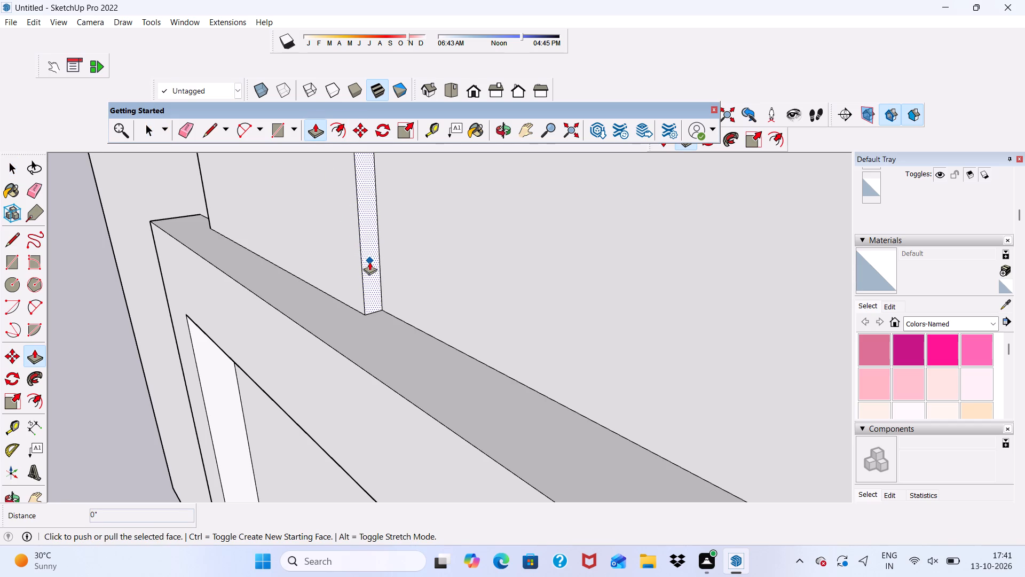
pyautogui.click(369, 262)
pyautogui.write("1'")
pyautogui.press('Return')
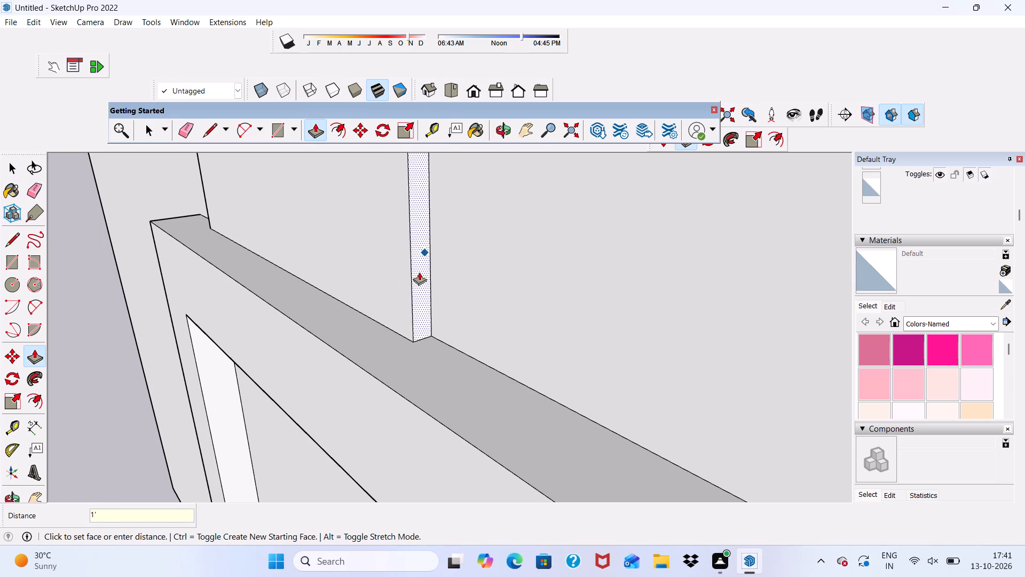
# Push/Pull the narrow side face of the raised band section inside the C shape by 1' toward the open end.
pyautogui.scroll(-7, 411, 286)
pyautogui.scroll(-4, 516, 385)
pyautogui.scroll(3, 458, 441)
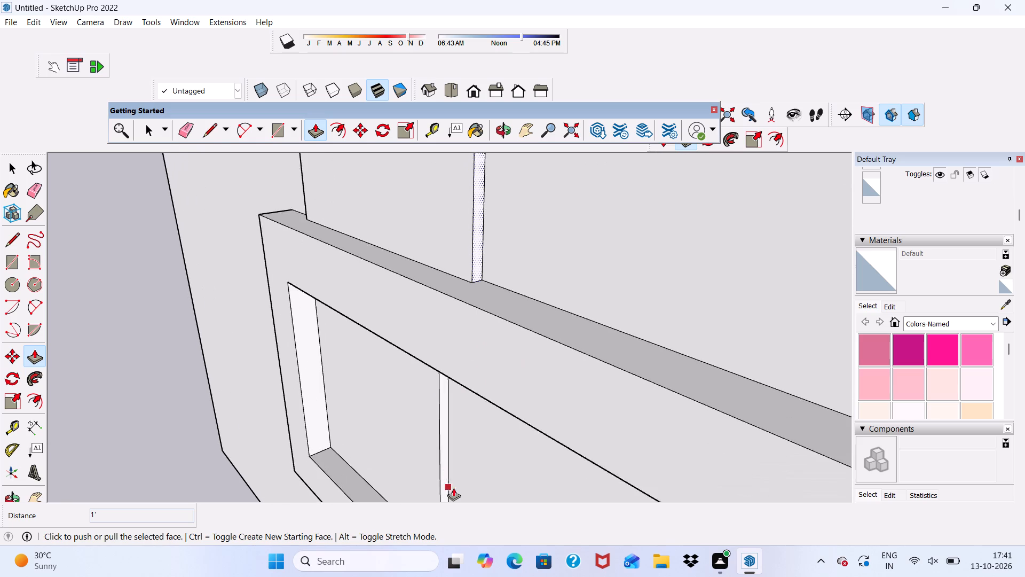
pyautogui.scroll(1, 453, 488)
pyautogui.scroll(-1, 448, 481)
pyautogui.press('space')
pyautogui.press('space')
pyautogui.press('space')
pyautogui.press('space')
pyautogui.press('space')
pyautogui.press('space')
pyautogui.press('space')
pyautogui.press('space')
pyautogui.press('space')
pyautogui.press('space')
pyautogui.press('space')
pyautogui.press('space')
pyautogui.press('space')
pyautogui.press('space')
pyautogui.press('space')
pyautogui.press('space')
pyautogui.press('space')
pyautogui.press('space')
pyautogui.press('space')
pyautogui.press('space')
pyautogui.scroll(5, 437, 409)
pyautogui.click(448, 419)
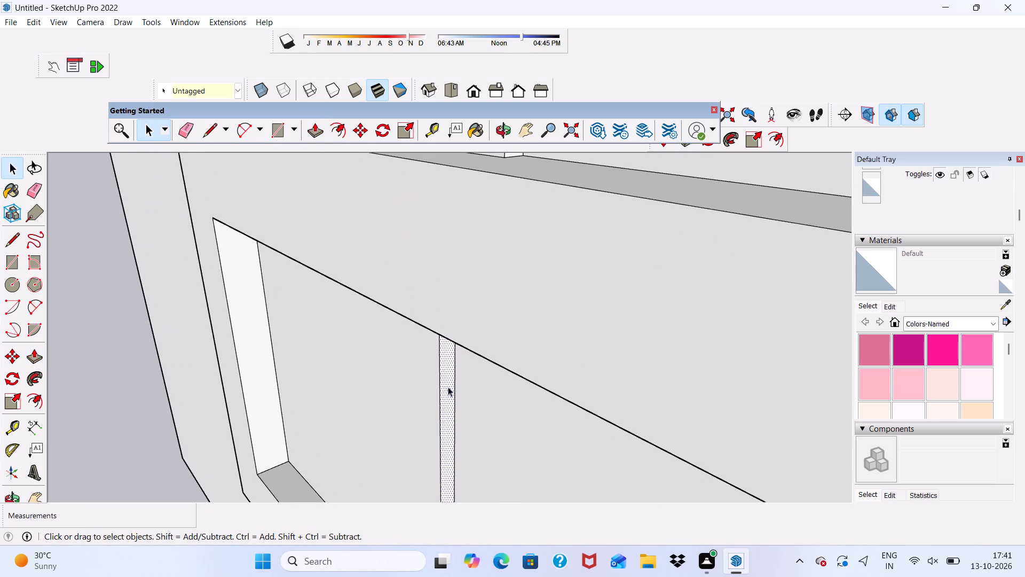
pyautogui.click(313, 123)
pyautogui.click(307, 124)
pyautogui.click(320, 134)
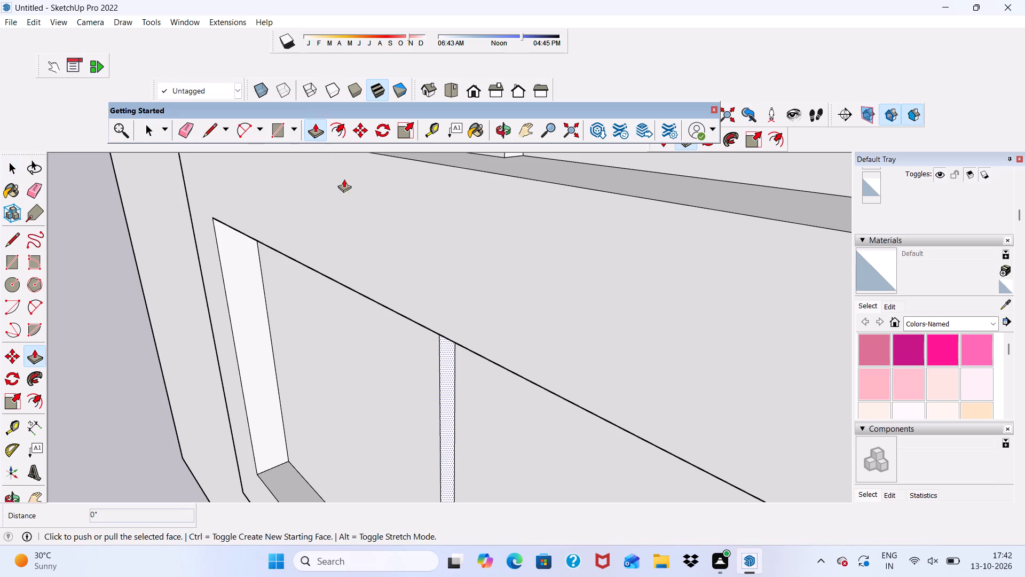
pyautogui.click(446, 384)
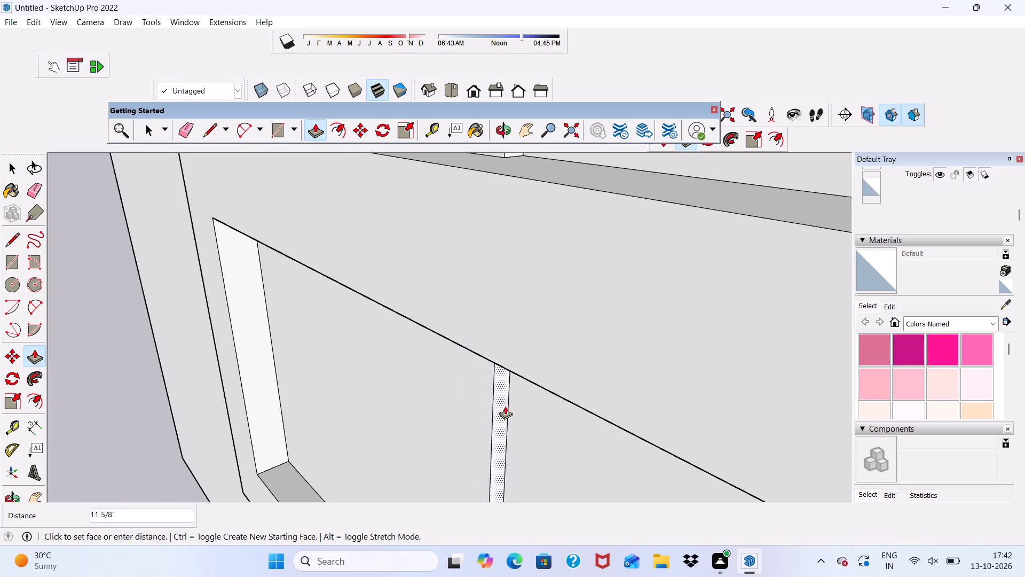
pyautogui.write("1'")
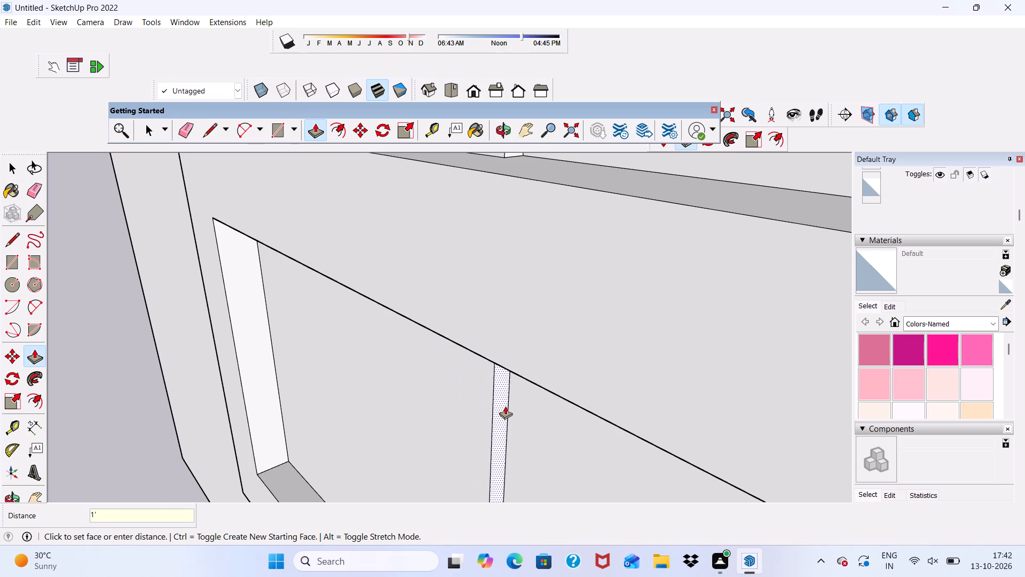
pyautogui.press('Return')
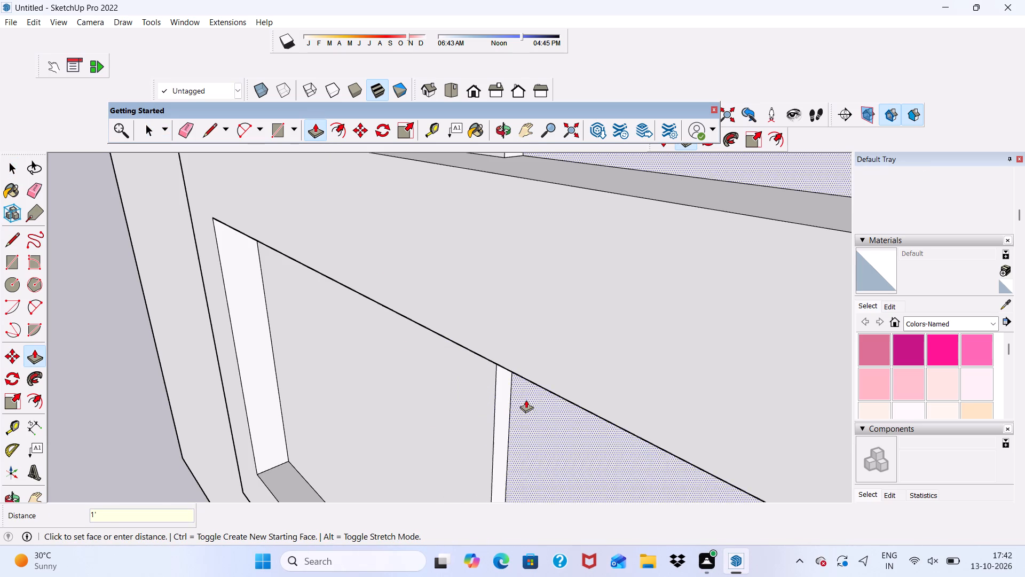
# Push/Pull the narrow side face of the raised band section below the C shape by 1' to match the widened sections above.
pyautogui.scroll(-6, 769, 290)
pyautogui.scroll(2, 643, 184)
pyautogui.scroll(-6, 620, 196)
pyautogui.scroll(-6, 402, 295)
pyautogui.scroll(2, 545, 204)
pyautogui.scroll(-3, 486, 224)
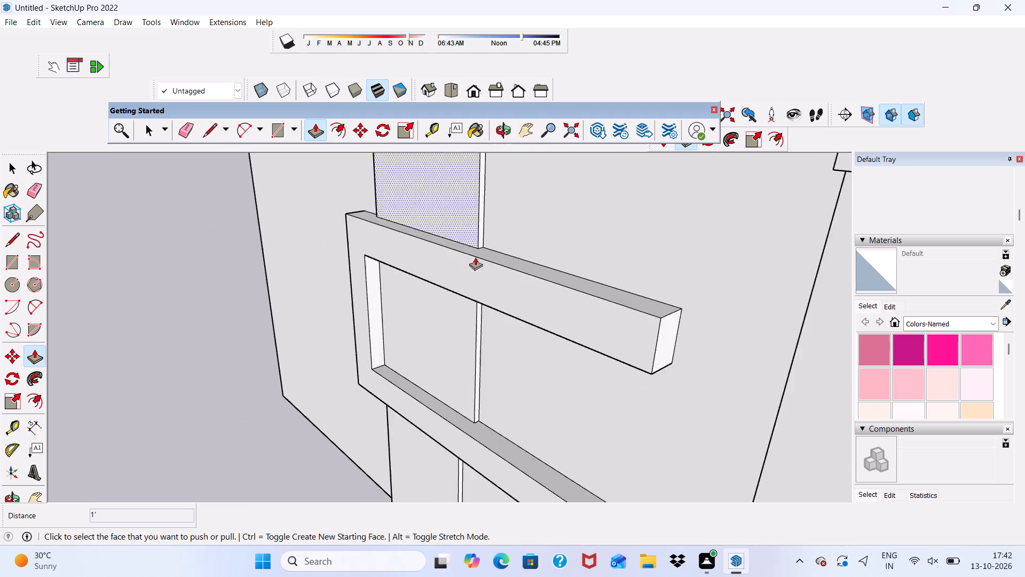
pyautogui.scroll(-7, 475, 257)
pyautogui.scroll(14, 465, 405)
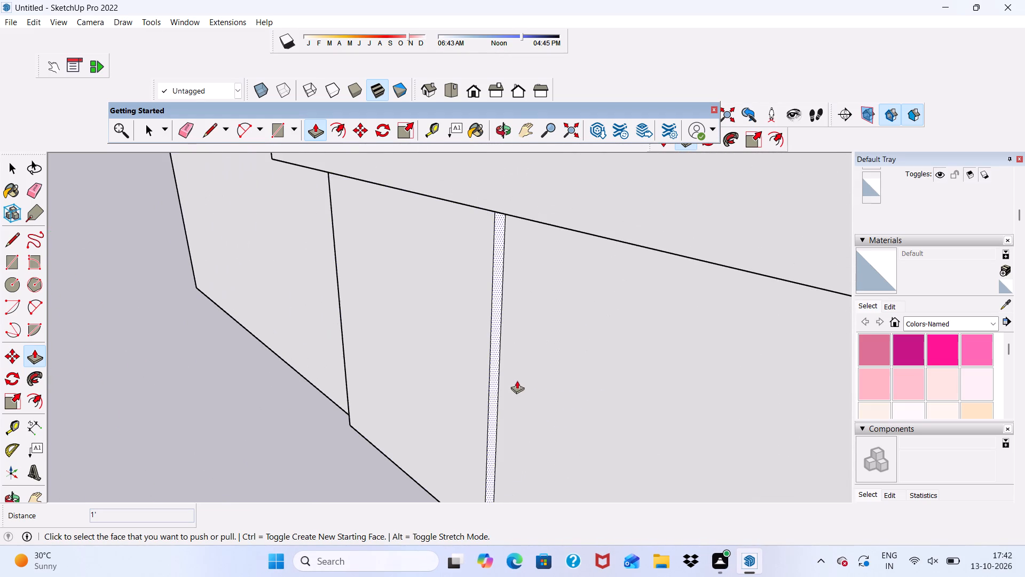
pyautogui.click(493, 388)
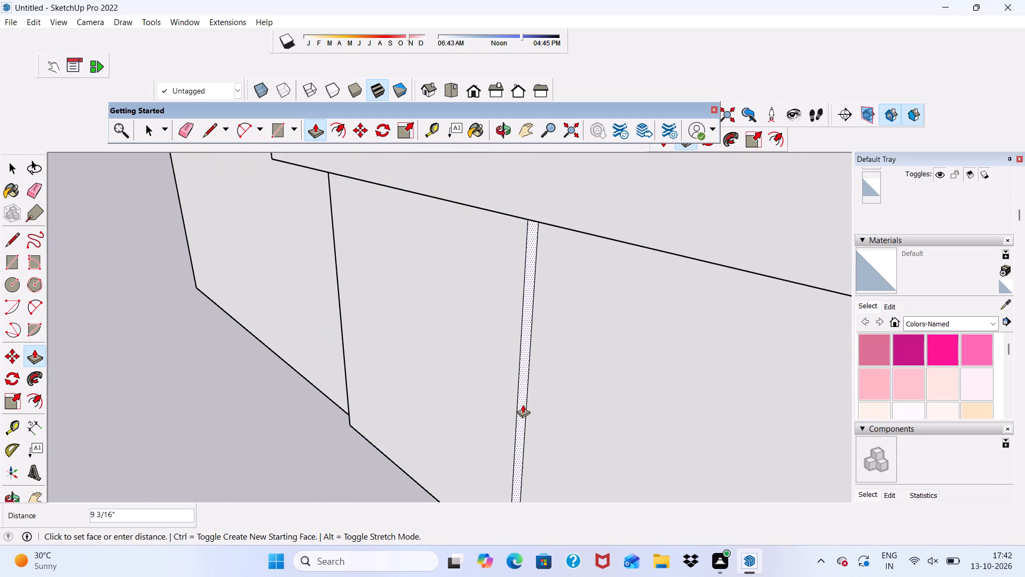
pyautogui.write("1'")
pyautogui.press('Return')
pyautogui.click(523, 407)
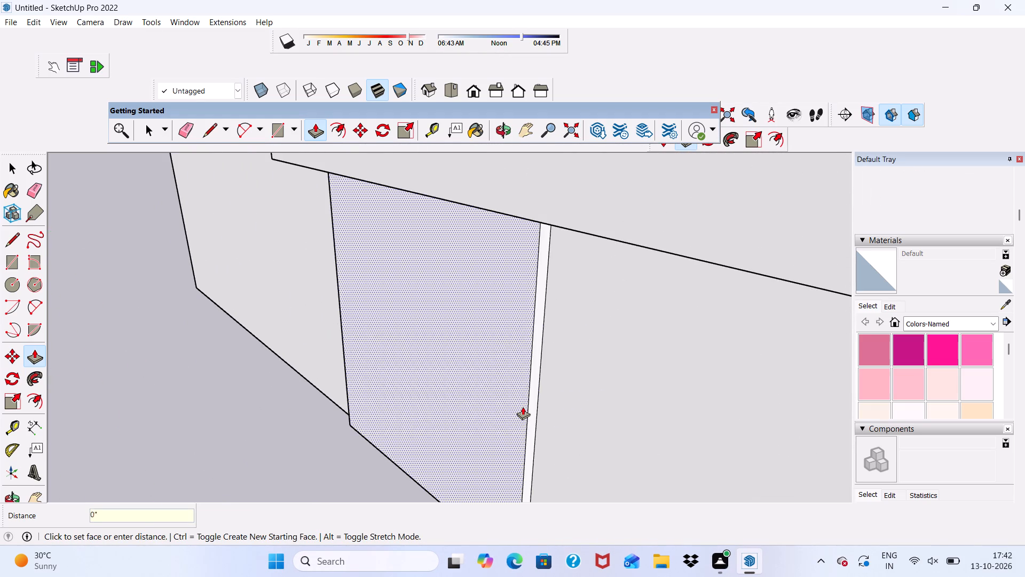
pyautogui.press('space')
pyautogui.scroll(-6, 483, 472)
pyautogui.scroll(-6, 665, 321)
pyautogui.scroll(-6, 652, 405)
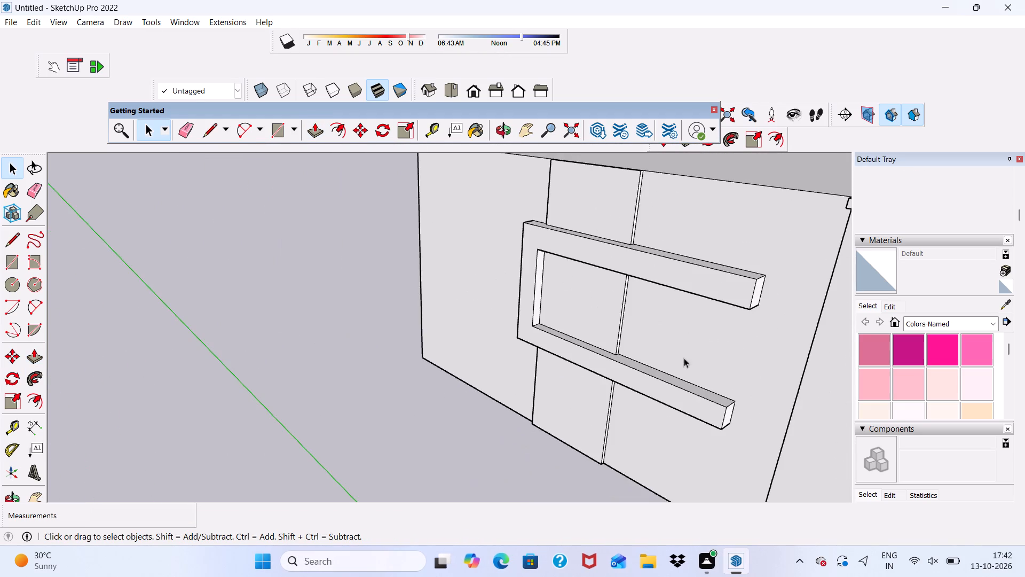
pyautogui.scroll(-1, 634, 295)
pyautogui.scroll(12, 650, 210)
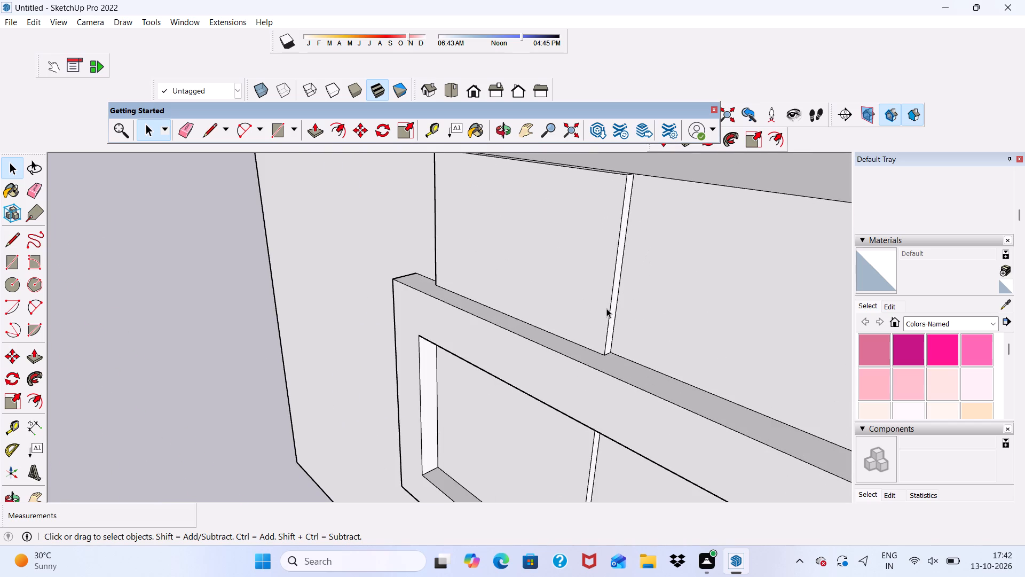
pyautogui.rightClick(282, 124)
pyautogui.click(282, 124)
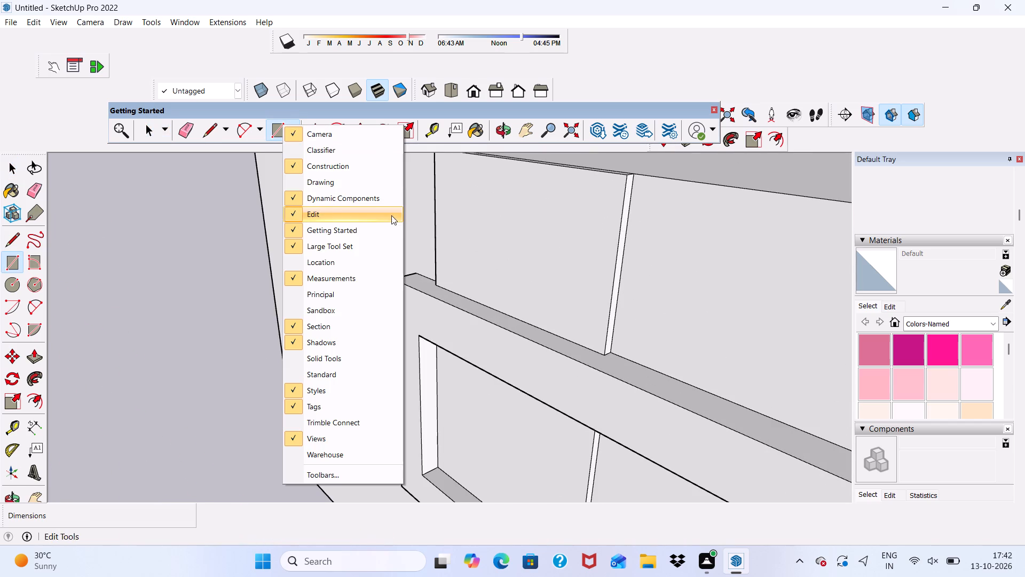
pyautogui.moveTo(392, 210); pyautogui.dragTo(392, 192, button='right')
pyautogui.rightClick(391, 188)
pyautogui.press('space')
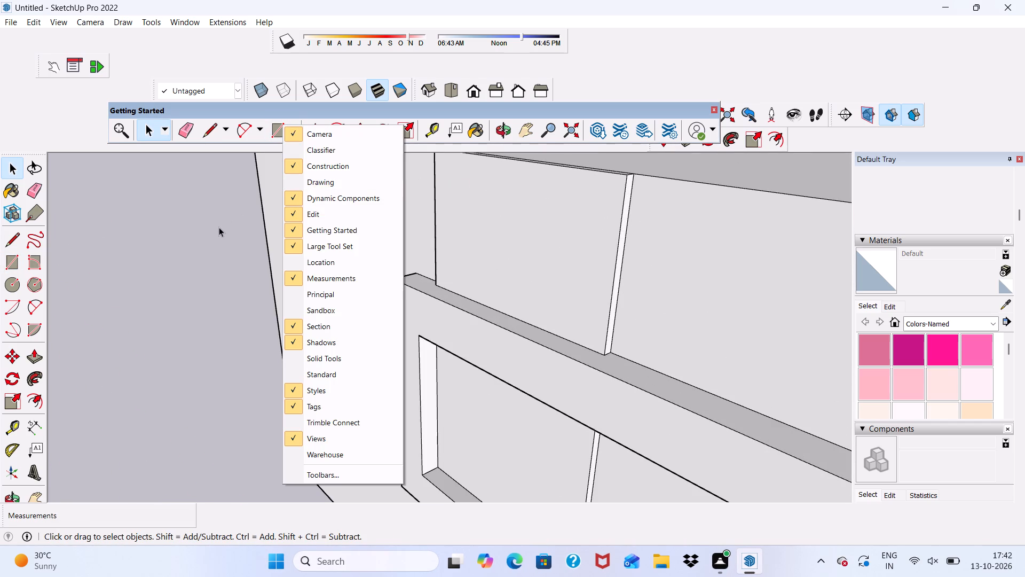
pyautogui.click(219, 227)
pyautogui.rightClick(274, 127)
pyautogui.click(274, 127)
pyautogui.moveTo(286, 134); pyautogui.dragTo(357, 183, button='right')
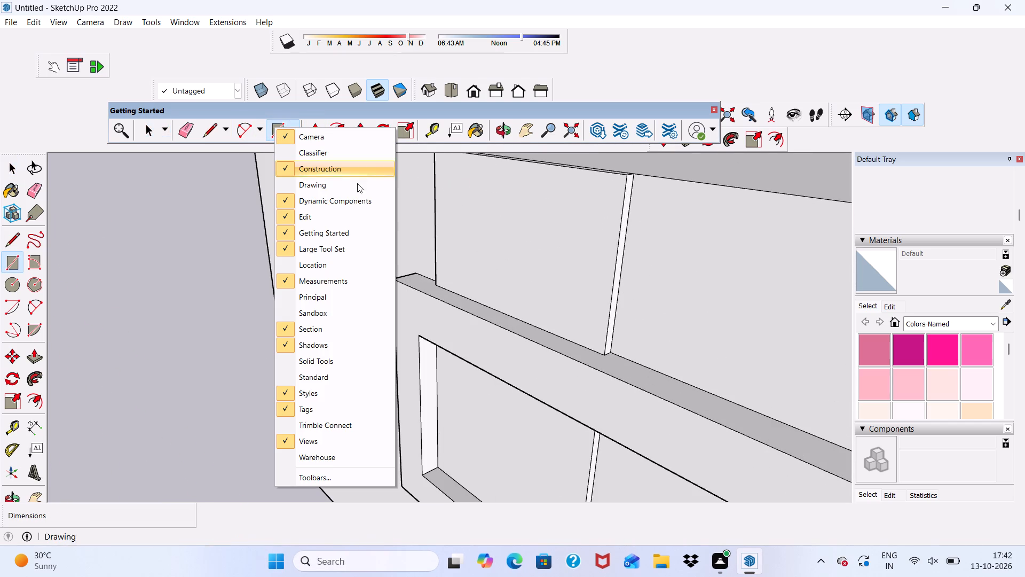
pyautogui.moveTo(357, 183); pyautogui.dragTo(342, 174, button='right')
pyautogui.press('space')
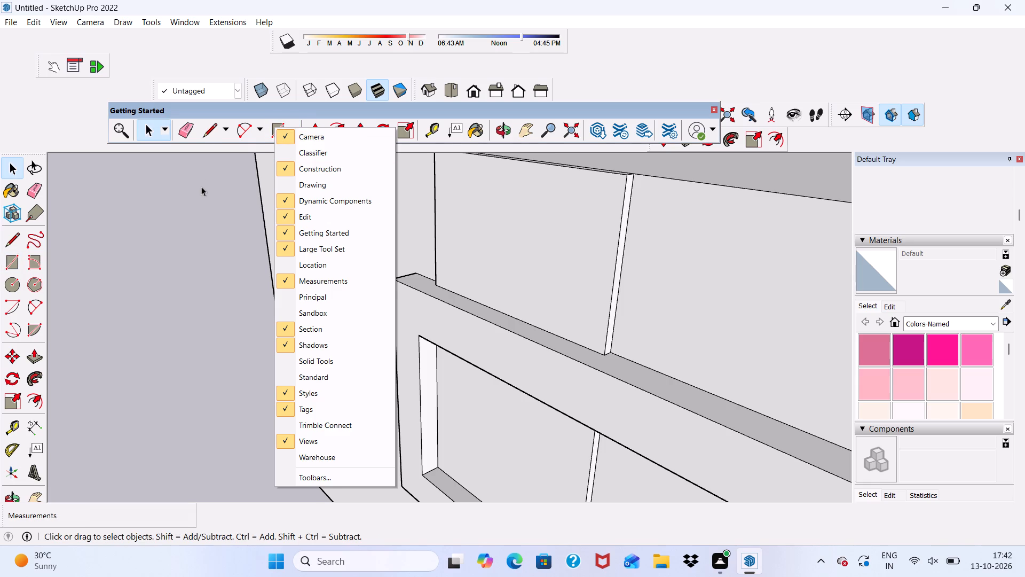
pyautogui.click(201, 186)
# Draw a rectangle about 6' 8" by 1' 1" across the full width of the raised band's top end.
pyautogui.click(277, 128)
pyautogui.scroll(-5, 312, 208)
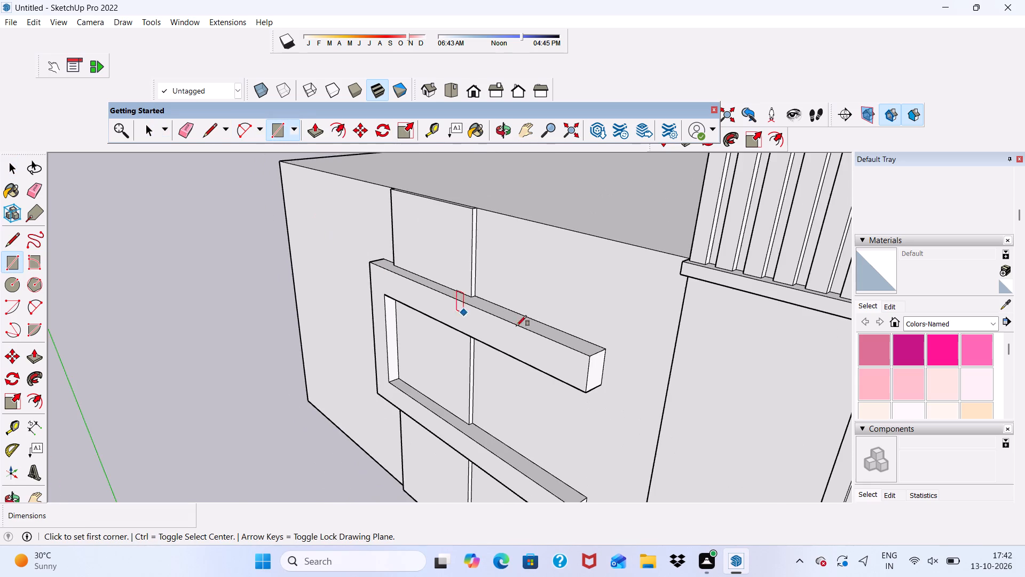
pyautogui.scroll(5, 456, 221)
pyautogui.scroll(-4, 372, 205)
pyautogui.scroll(-6, 427, 377)
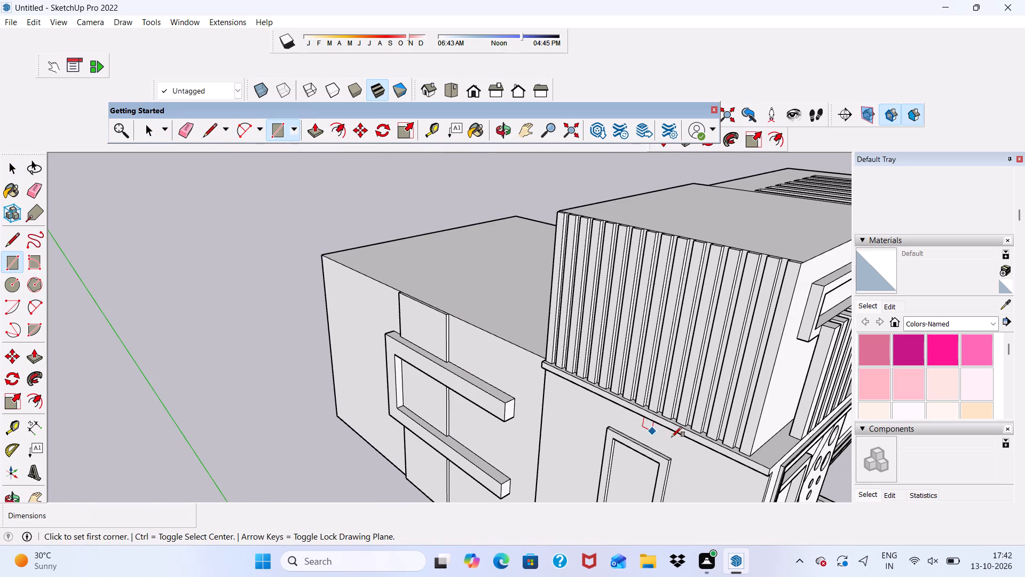
pyautogui.scroll(6, 483, 340)
pyautogui.moveTo(482, 347); pyautogui.dragTo(697, 336, button='middle')
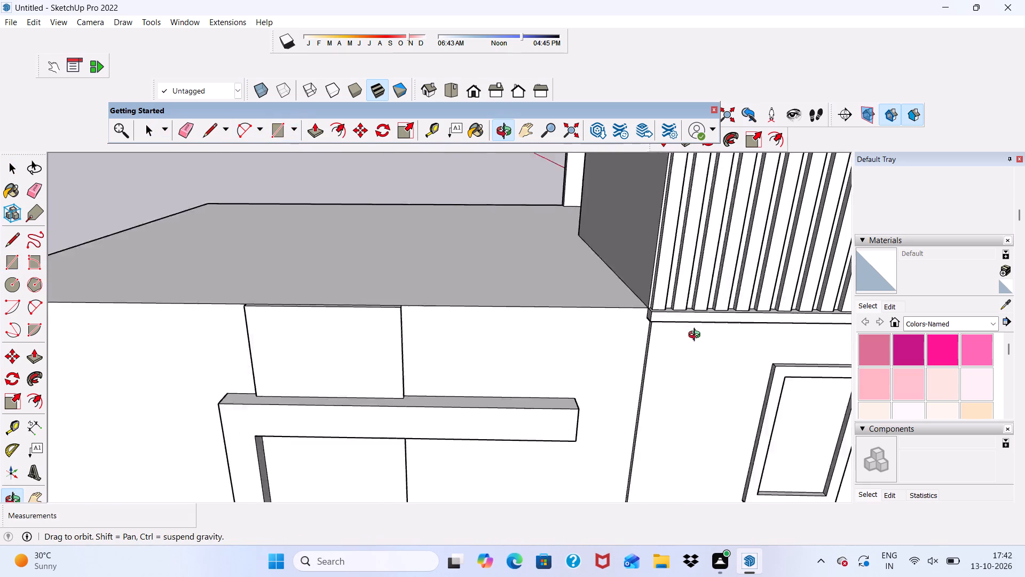
pyautogui.moveTo(697, 336); pyautogui.dragTo(734, 337, button='middle')
pyautogui.scroll(2, 253, 325)
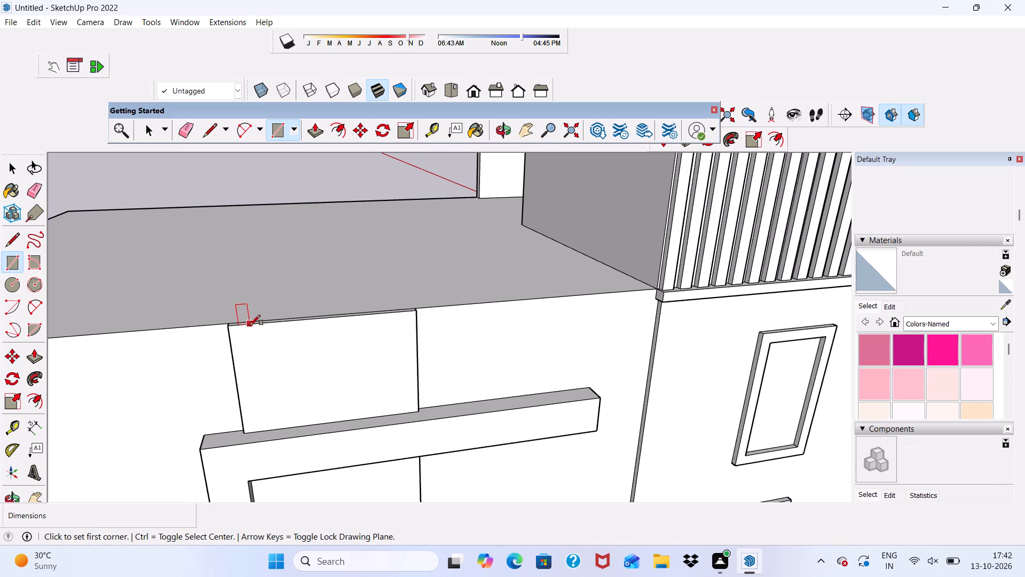
pyautogui.scroll(9, 250, 325)
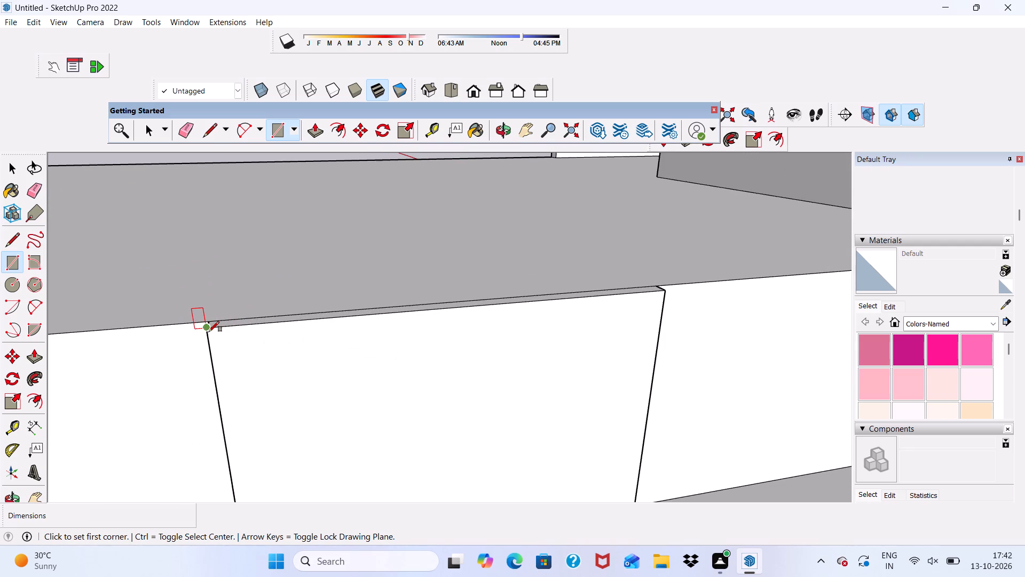
pyautogui.click(209, 332)
pyautogui.scroll(-1, 589, 385)
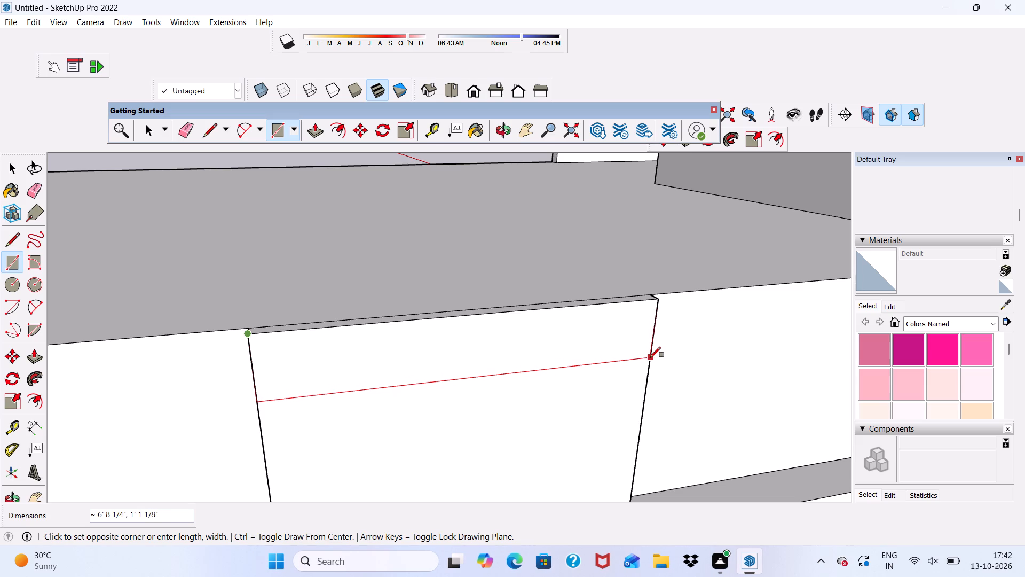
pyautogui.click(650, 357)
pyautogui.press('space')
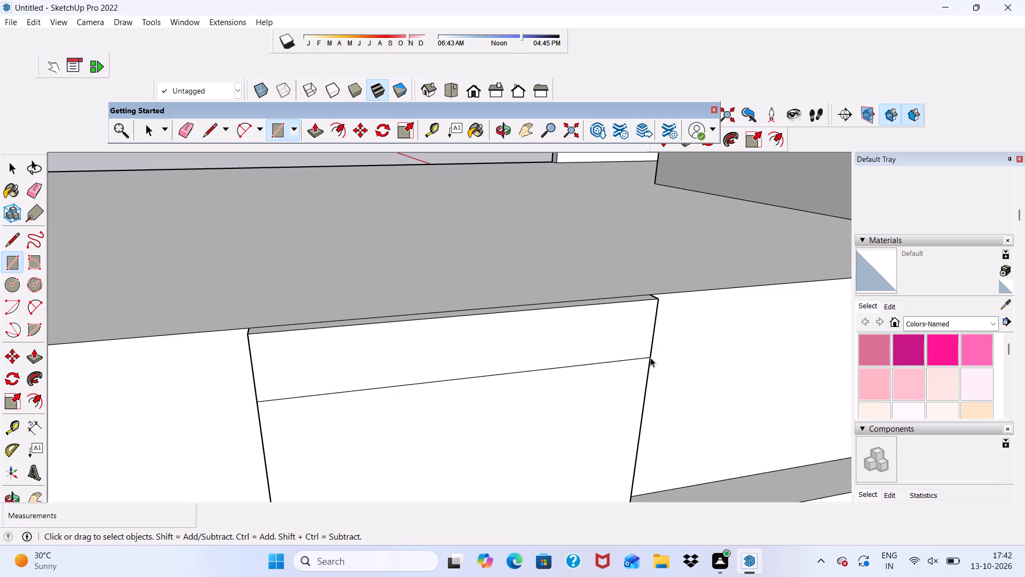
# Copy the rectangle with its edges about 1' 3 3/8" straight down the raised band, leaving a narrow gap between them.
pyautogui.doubleClick(566, 335)
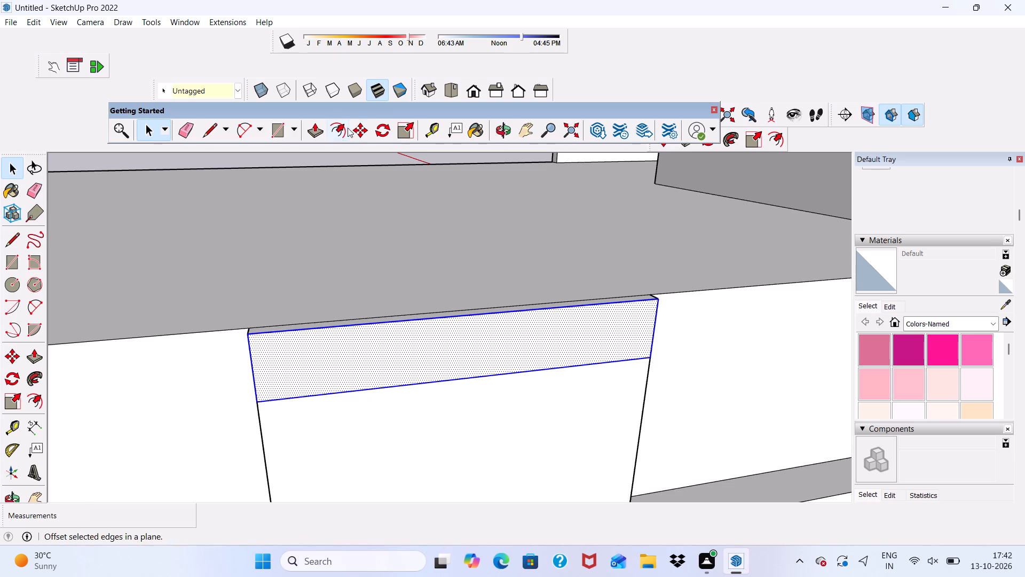
pyautogui.click(355, 132)
pyautogui.click(447, 368)
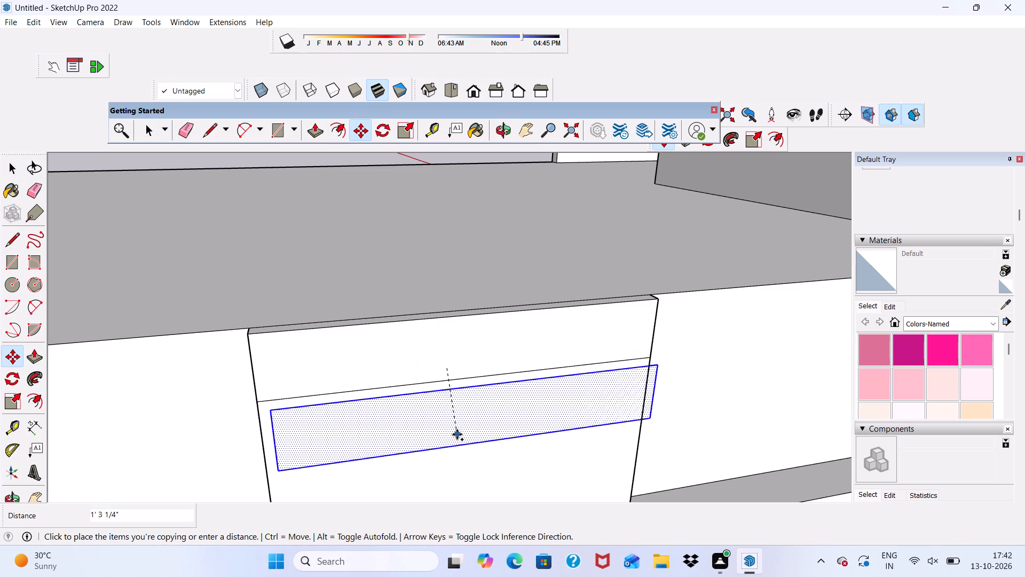
pyautogui.scroll(-1, 457, 434)
pyautogui.moveTo(457, 434); pyautogui.dragTo(401, 395, button='middle')
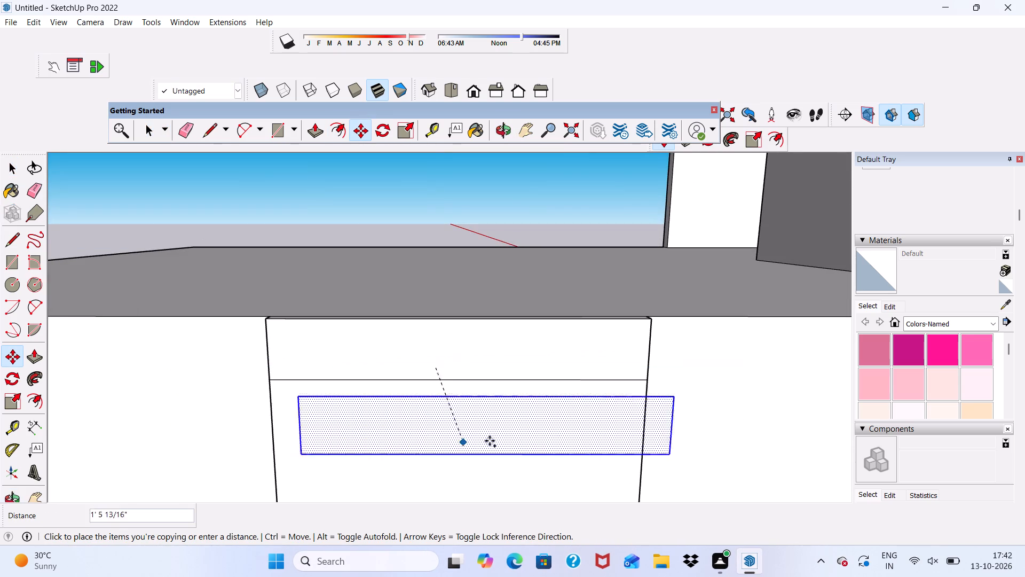
pyautogui.scroll(-5, 491, 424)
pyautogui.scroll(6, 456, 442)
pyautogui.scroll(-6, 475, 373)
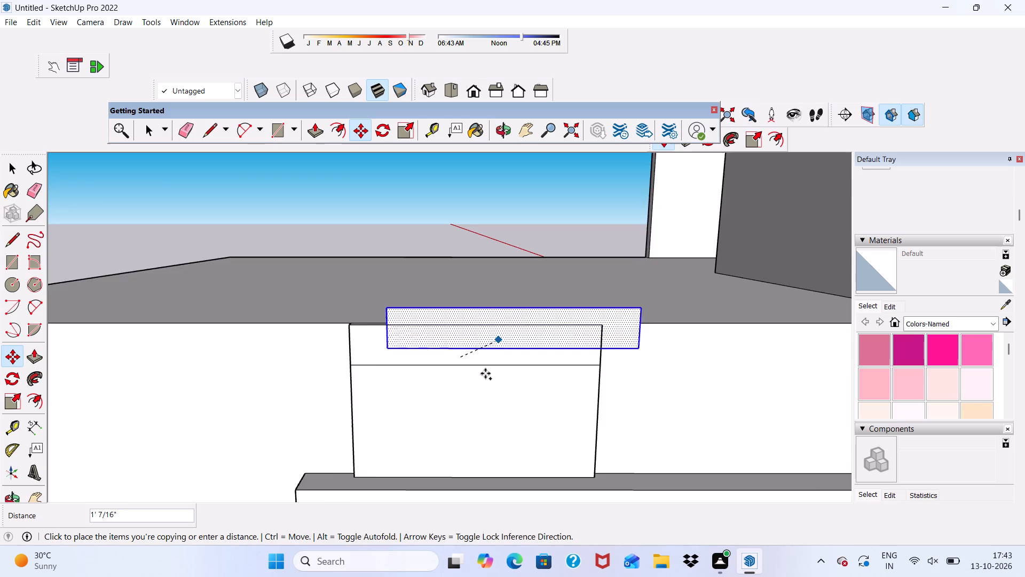
pyautogui.scroll(-4, 485, 373)
pyautogui.moveTo(504, 412); pyautogui.dragTo(419, 416, button='middle')
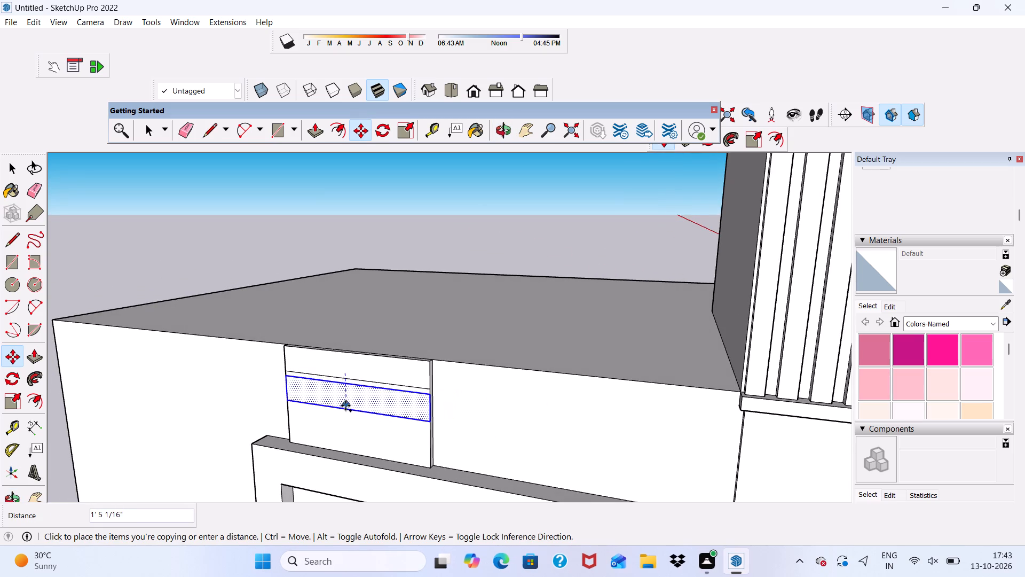
pyautogui.scroll(4, 345, 404)
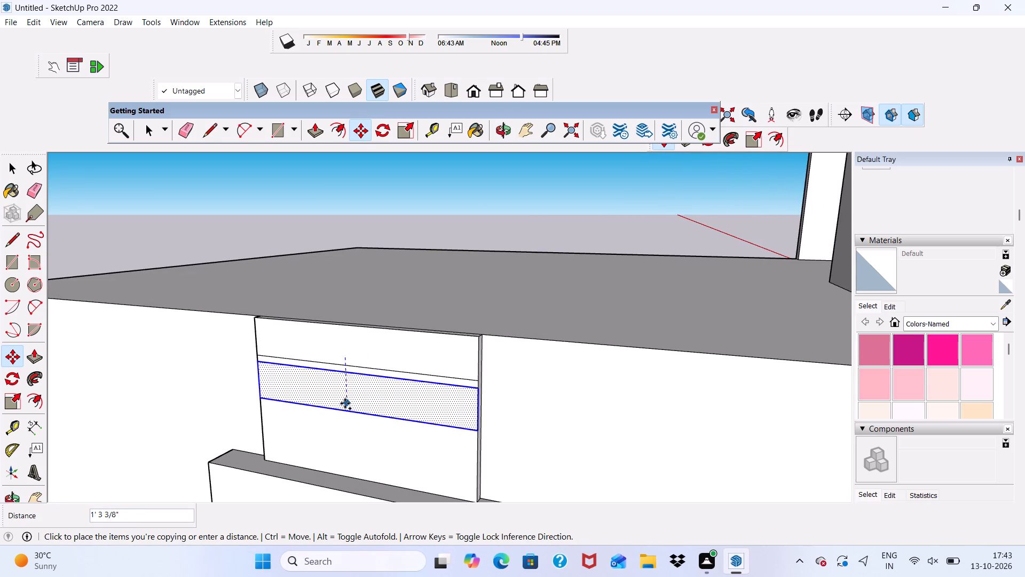
pyautogui.click(345, 403)
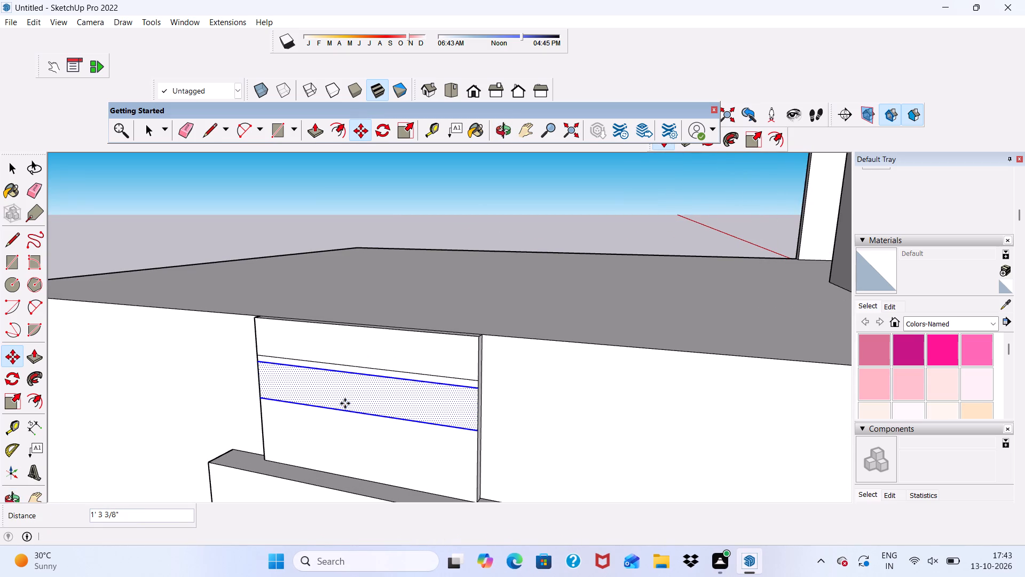
# Multiply the copied rectangle into an array of 25 copies at the same spacing down the raised band.
pyautogui.hotkey('shift', '*')
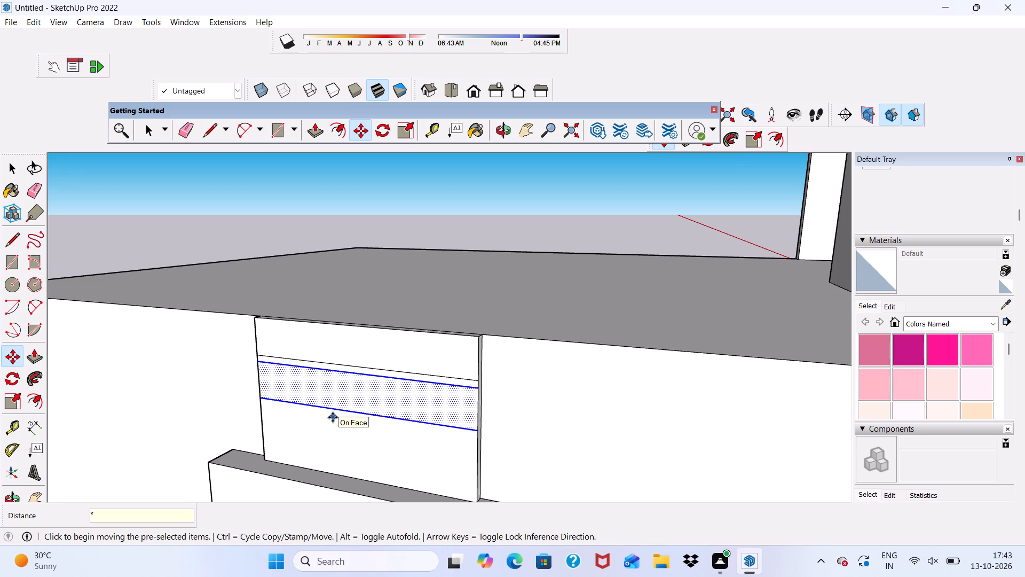
pyautogui.write('25')
pyautogui.press('Return')
pyautogui.scroll(-5, 333, 429)
pyautogui.scroll(-5, 339, 299)
pyautogui.scroll(2, 437, 183)
pyautogui.scroll(-10, 435, 239)
pyautogui.scroll(-1, 358, 418)
pyautogui.scroll(7, 388, 418)
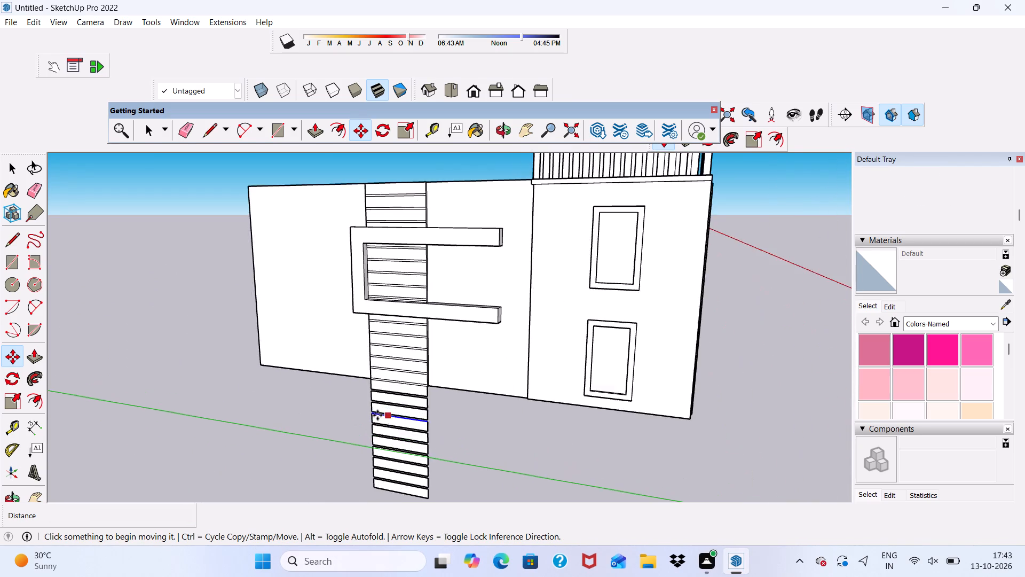
# Erase the two topmost surplus panels that extend below the base of the wall under the raised band.
pyautogui.scroll(7, 377, 415)
pyautogui.scroll(6, 375, 357)
pyautogui.moveTo(392, 370); pyautogui.dragTo(775, 331, button='middle')
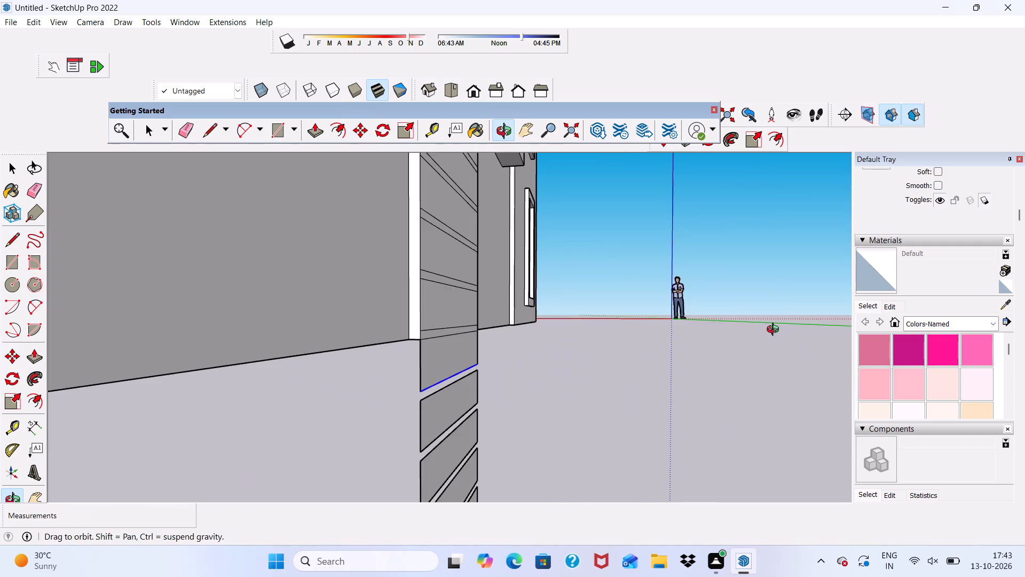
pyautogui.moveTo(775, 331); pyautogui.dragTo(581, 358, button='middle')
pyautogui.press('space')
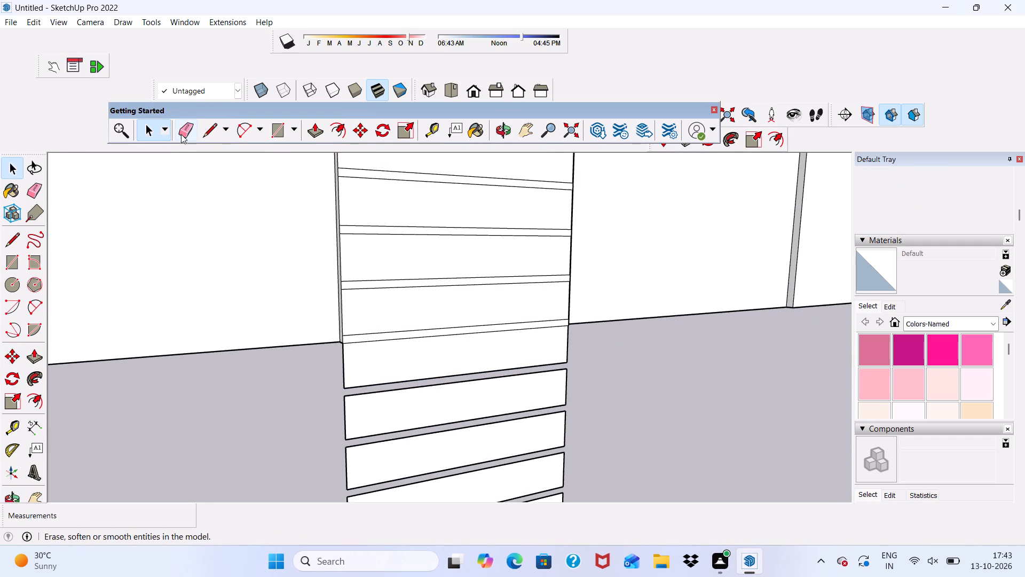
pyautogui.click(180, 129)
pyautogui.scroll(3, 300, 372)
pyautogui.click(355, 356)
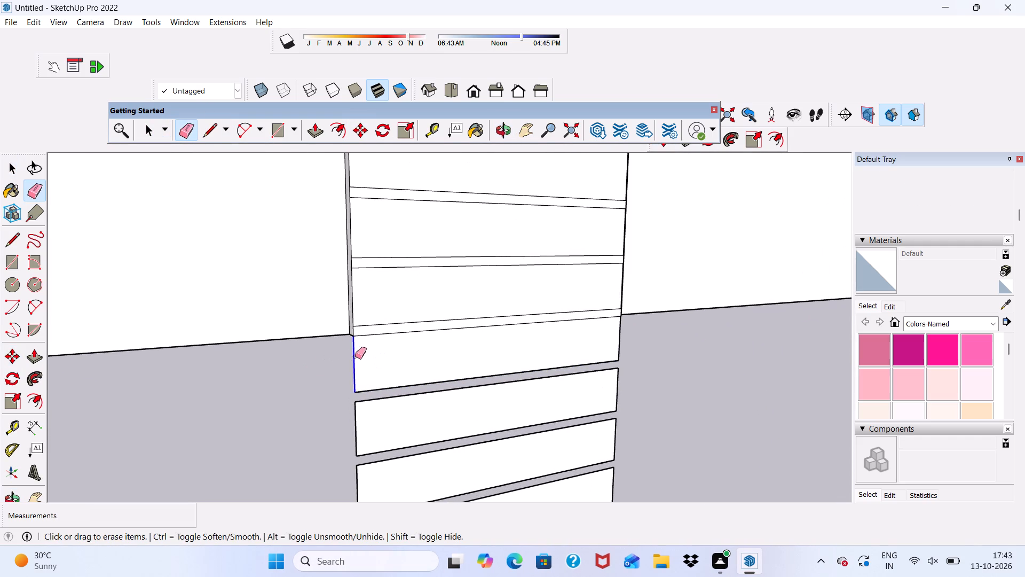
pyautogui.moveTo(376, 386); pyautogui.dragTo(416, 497)
pyautogui.scroll(-5, 481, 354)
pyautogui.scroll(4, 564, 381)
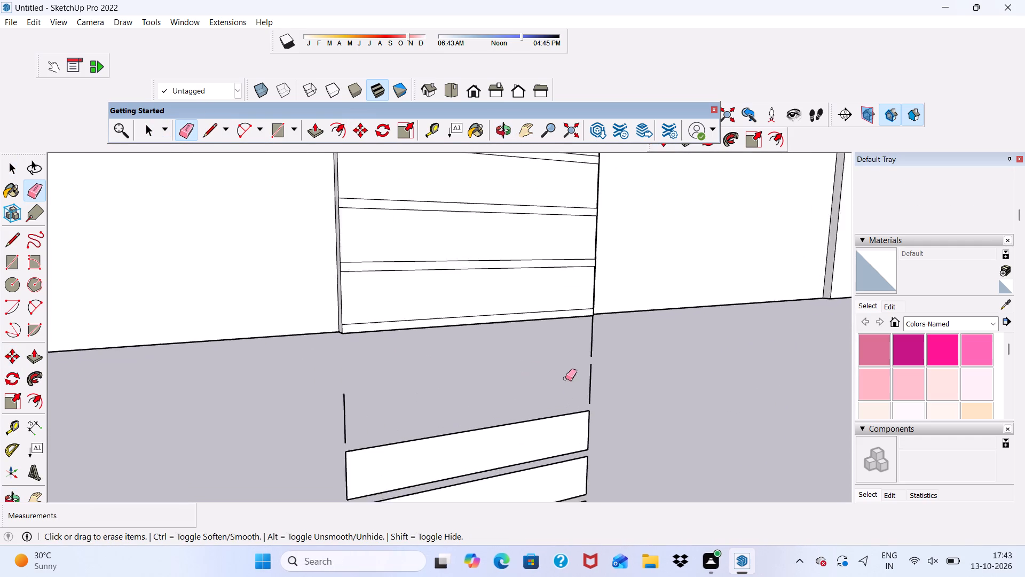
pyautogui.scroll(2, 565, 378)
pyautogui.moveTo(596, 331); pyautogui.dragTo(593, 350)
pyautogui.click(593, 397)
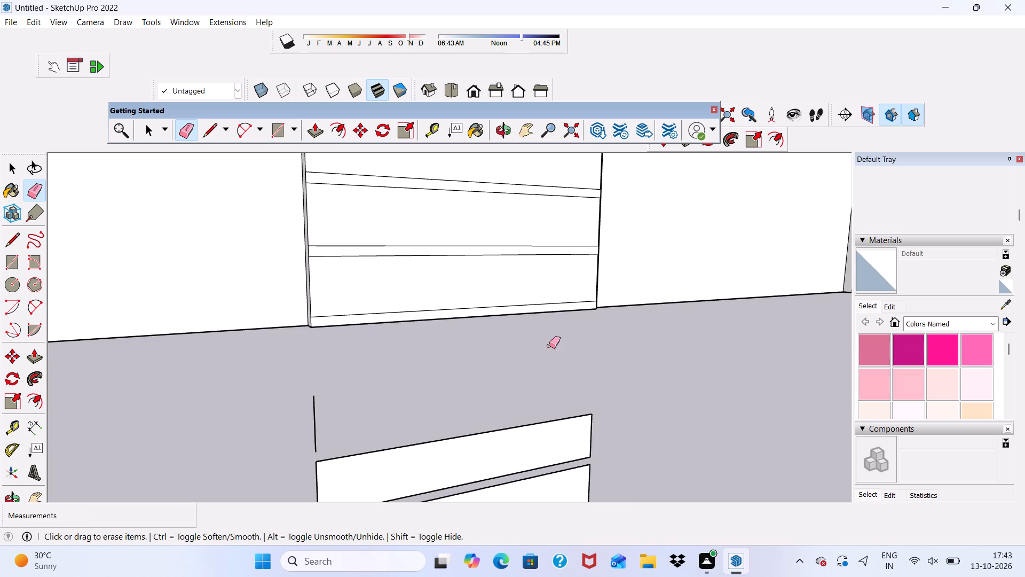
pyautogui.scroll(-6, 521, 358)
pyautogui.moveTo(366, 407); pyautogui.dragTo(373, 410)
pyautogui.scroll(-8, 383, 393)
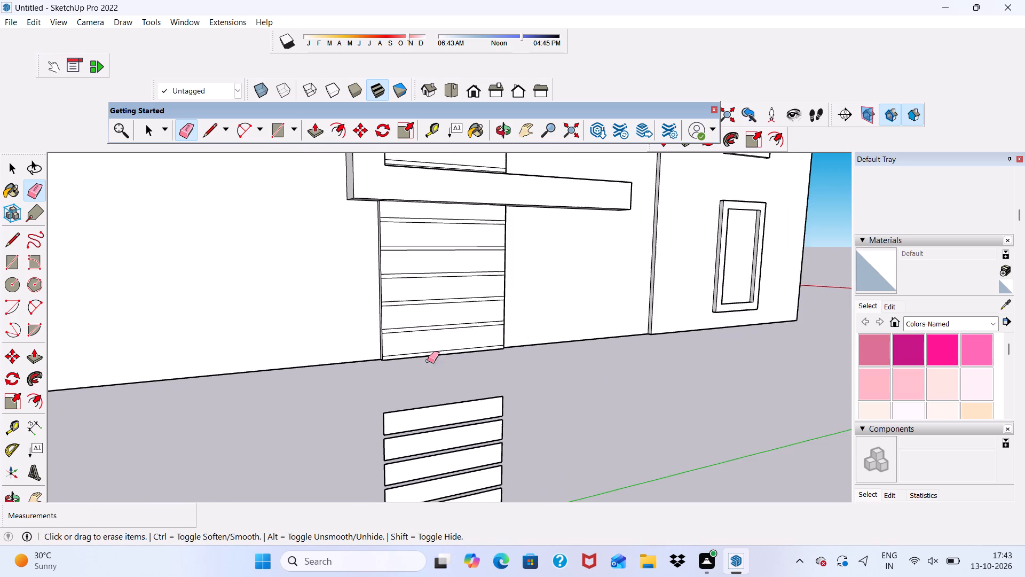
# Erase the horizontal edges of the remaining surplus panels hanging below the wall's base.
pyautogui.scroll(-1, 428, 361)
pyautogui.scroll(-6, 478, 378)
pyautogui.moveTo(484, 455); pyautogui.dragTo(412, 447, button='middle')
pyautogui.moveTo(399, 436); pyautogui.dragTo(337, 407, button='middle')
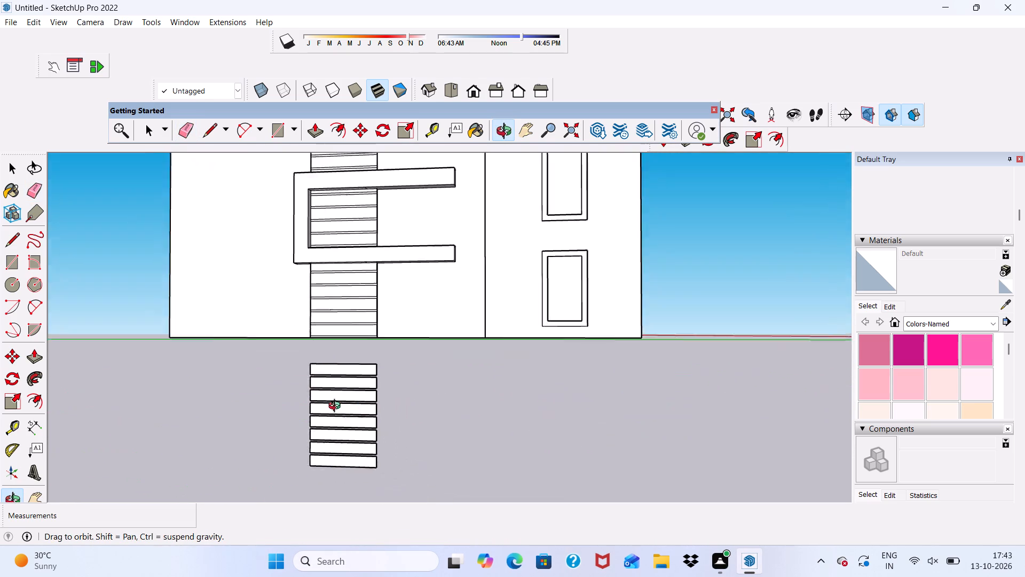
pyautogui.moveTo(337, 407); pyautogui.dragTo(375, 420, button='middle')
pyautogui.scroll(5, 358, 380)
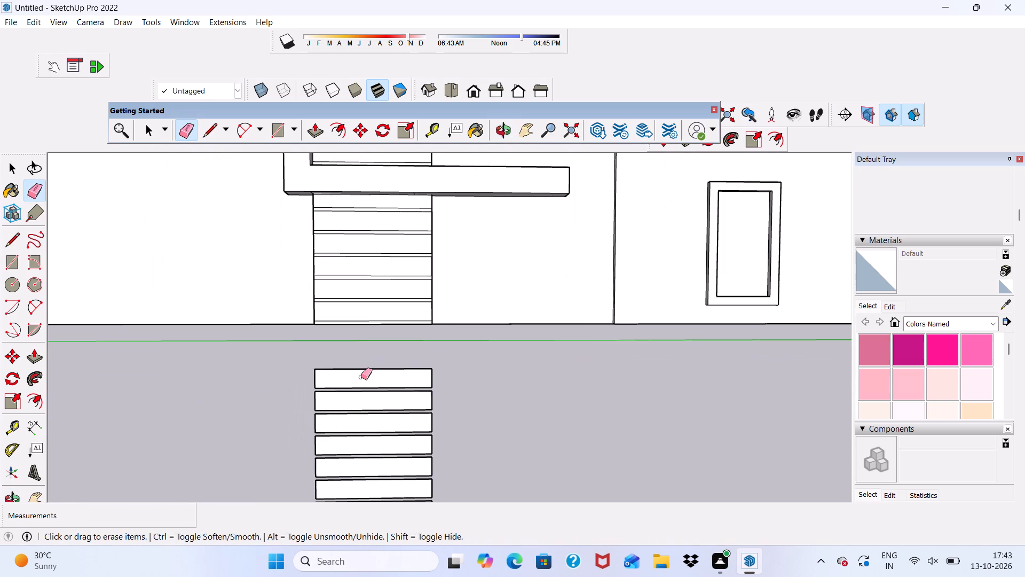
pyautogui.moveTo(367, 362); pyautogui.dragTo(357, 449)
pyautogui.scroll(-6, 364, 362)
pyautogui.scroll(3, 392, 368)
pyautogui.moveTo(391, 388); pyautogui.dragTo(384, 465)
pyautogui.scroll(-7, 393, 345)
pyautogui.scroll(1, 378, 425)
pyautogui.moveTo(378, 410); pyautogui.dragTo(364, 472)
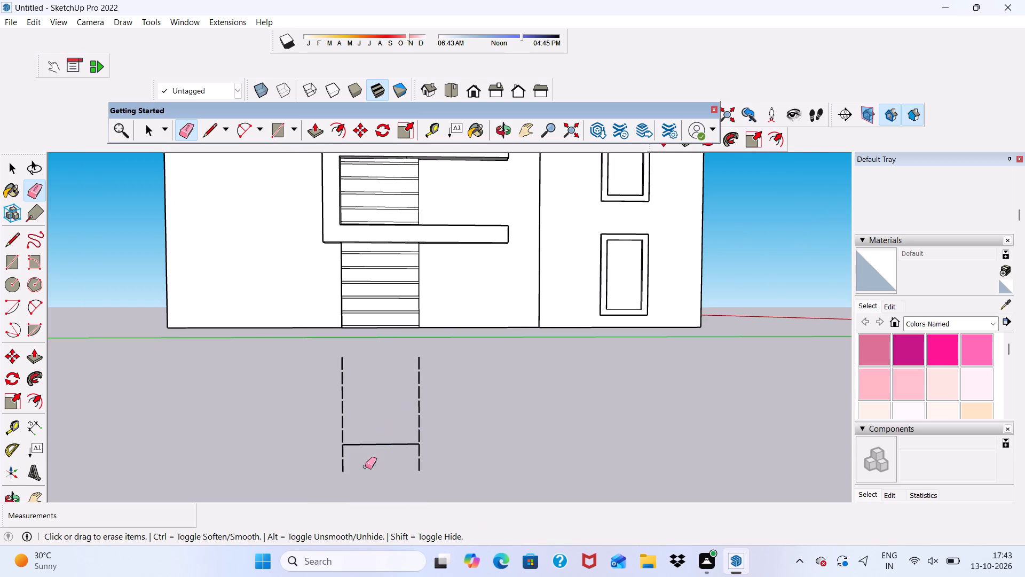
# Erase the leftover horizontal edge and both columns of short vertical edges below the wall's base.
pyautogui.scroll(5, 432, 368)
pyautogui.moveTo(419, 365); pyautogui.dragTo(415, 416)
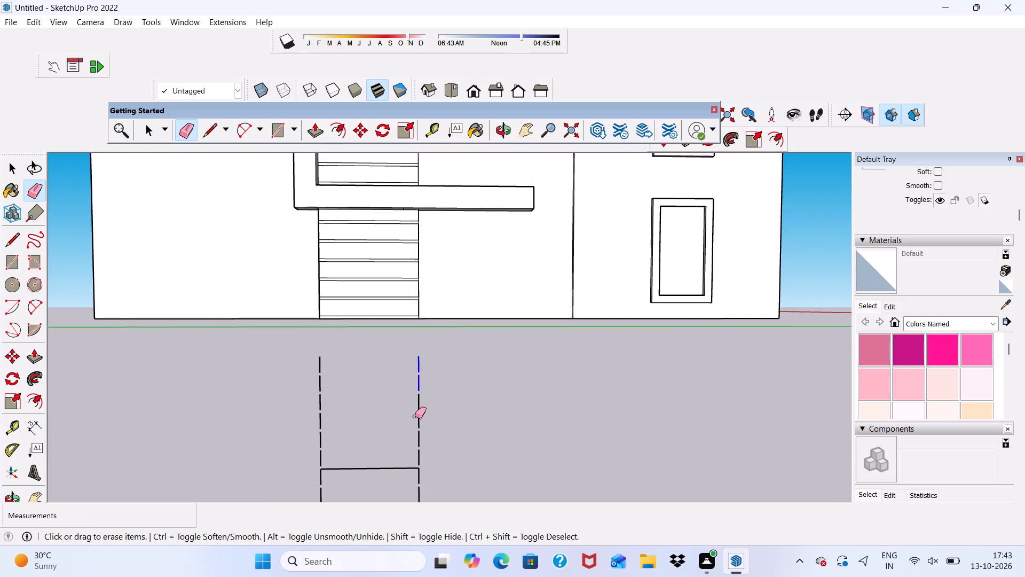
pyautogui.moveTo(415, 416); pyautogui.dragTo(417, 473)
pyautogui.click(416, 473)
pyautogui.doubleClick(416, 469)
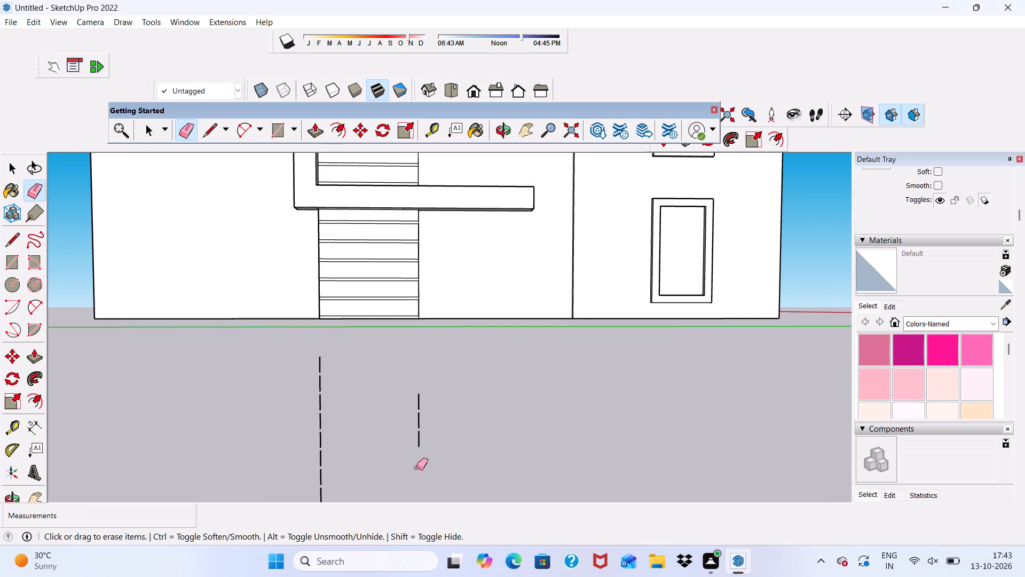
pyautogui.moveTo(421, 442); pyautogui.dragTo(422, 397)
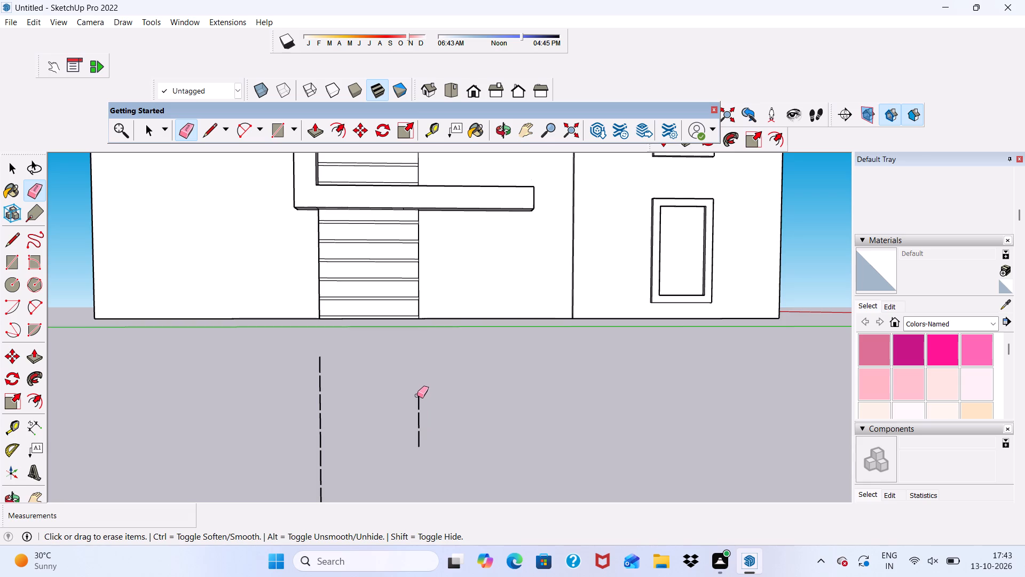
pyautogui.moveTo(416, 394); pyautogui.dragTo(419, 442)
pyautogui.scroll(-7, 447, 347)
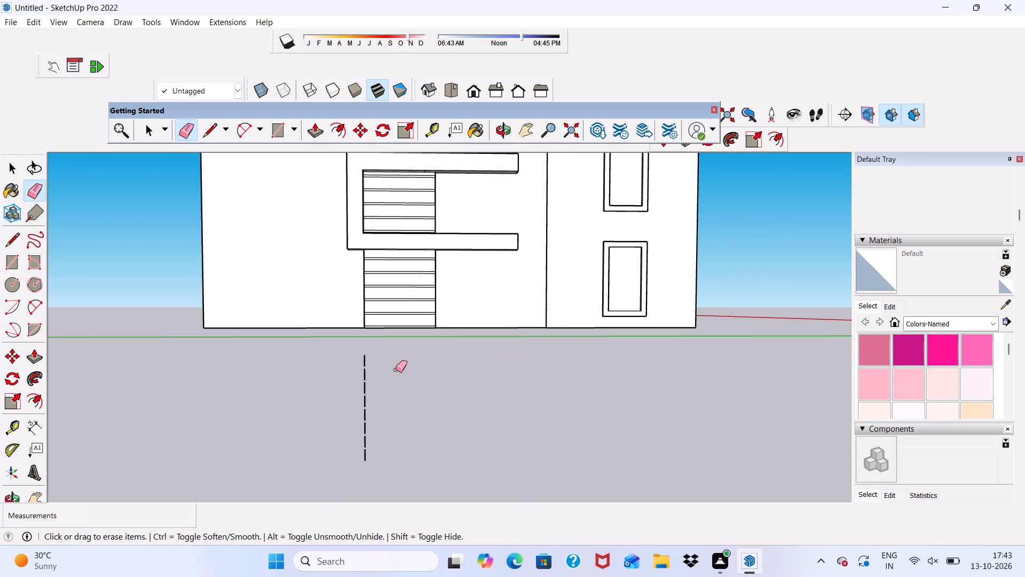
pyautogui.scroll(6, 392, 369)
pyautogui.moveTo(355, 355); pyautogui.dragTo(354, 380)
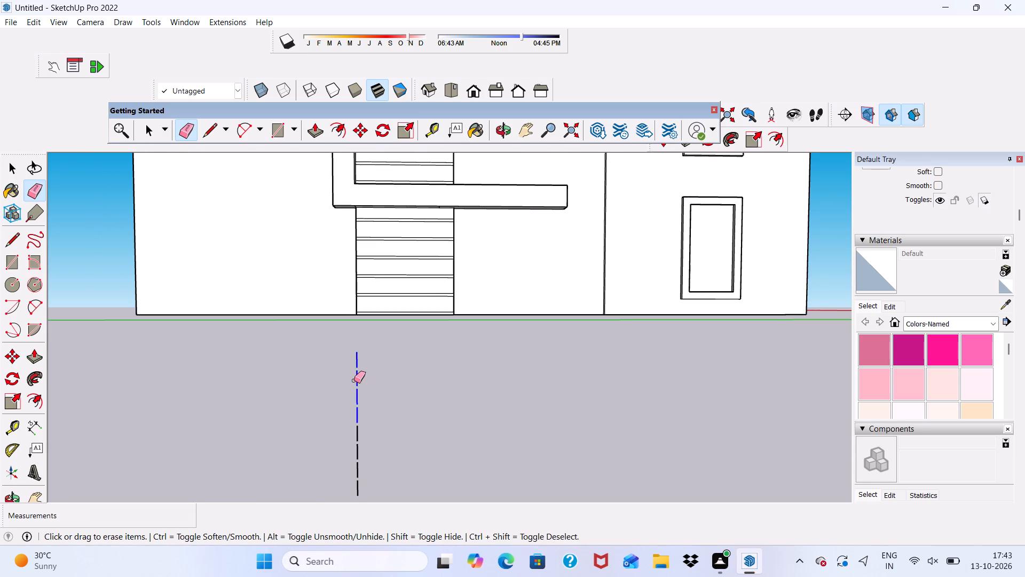
pyautogui.moveTo(354, 380); pyautogui.dragTo(358, 472)
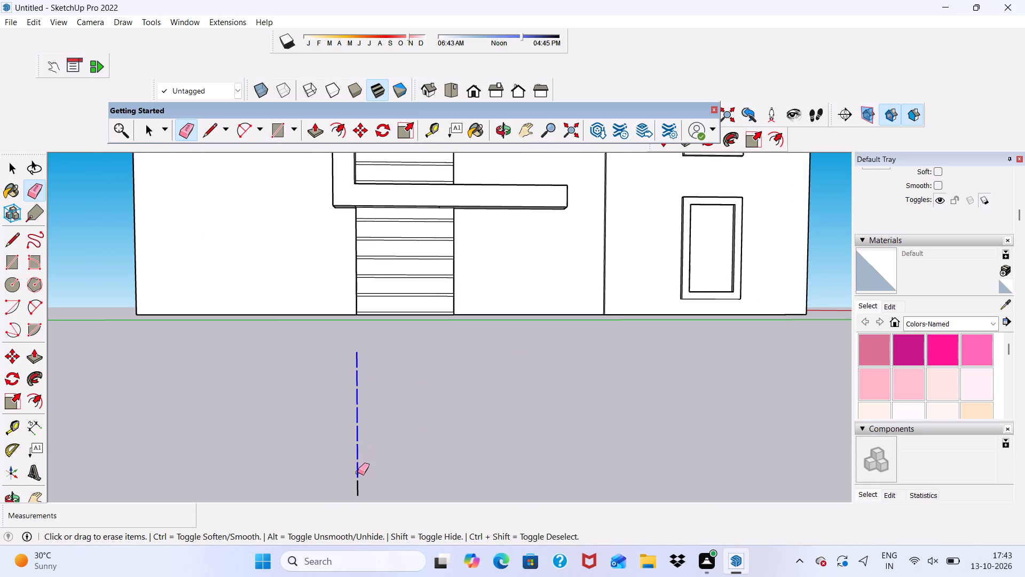
pyautogui.moveTo(358, 472); pyautogui.dragTo(361, 485)
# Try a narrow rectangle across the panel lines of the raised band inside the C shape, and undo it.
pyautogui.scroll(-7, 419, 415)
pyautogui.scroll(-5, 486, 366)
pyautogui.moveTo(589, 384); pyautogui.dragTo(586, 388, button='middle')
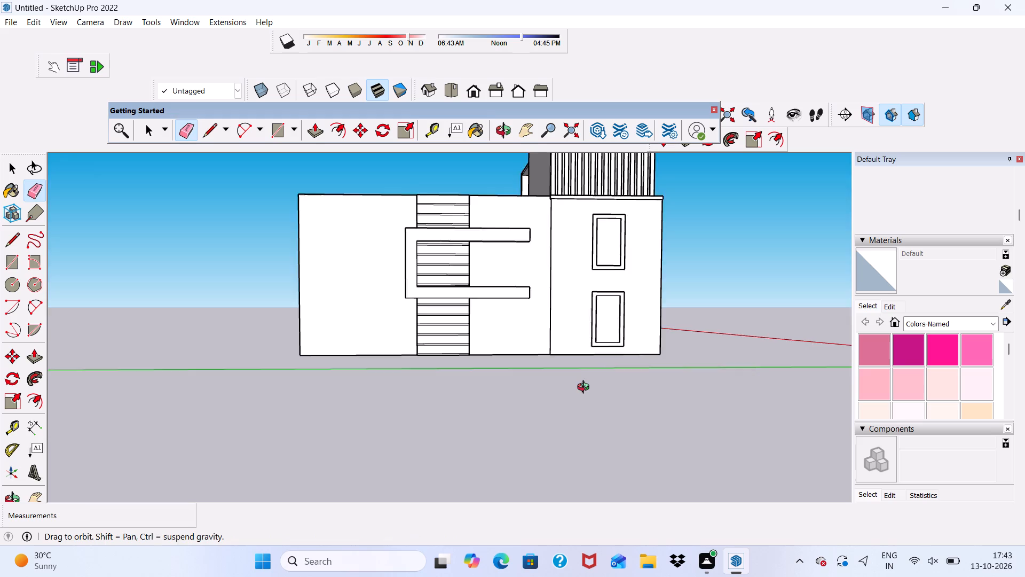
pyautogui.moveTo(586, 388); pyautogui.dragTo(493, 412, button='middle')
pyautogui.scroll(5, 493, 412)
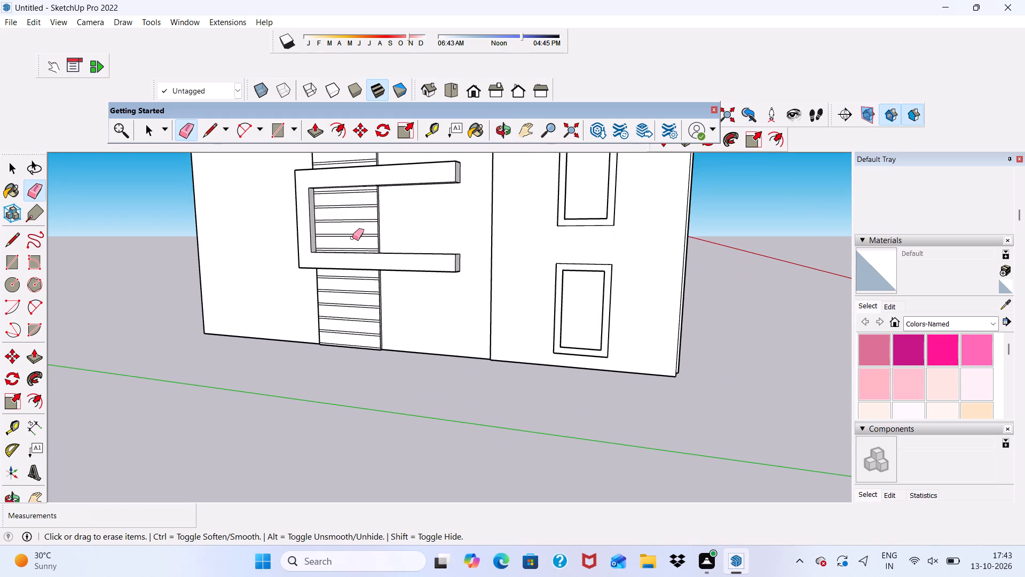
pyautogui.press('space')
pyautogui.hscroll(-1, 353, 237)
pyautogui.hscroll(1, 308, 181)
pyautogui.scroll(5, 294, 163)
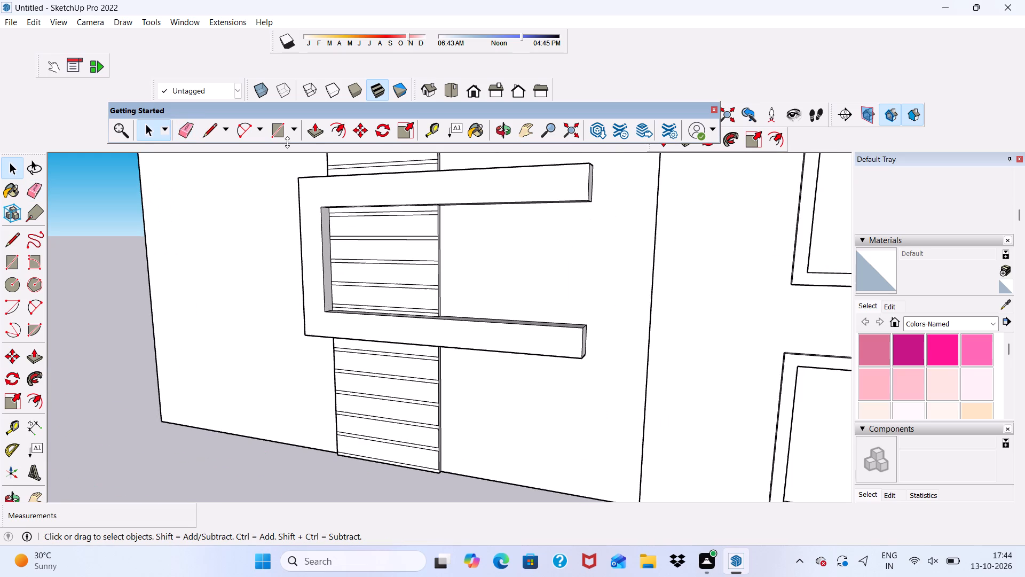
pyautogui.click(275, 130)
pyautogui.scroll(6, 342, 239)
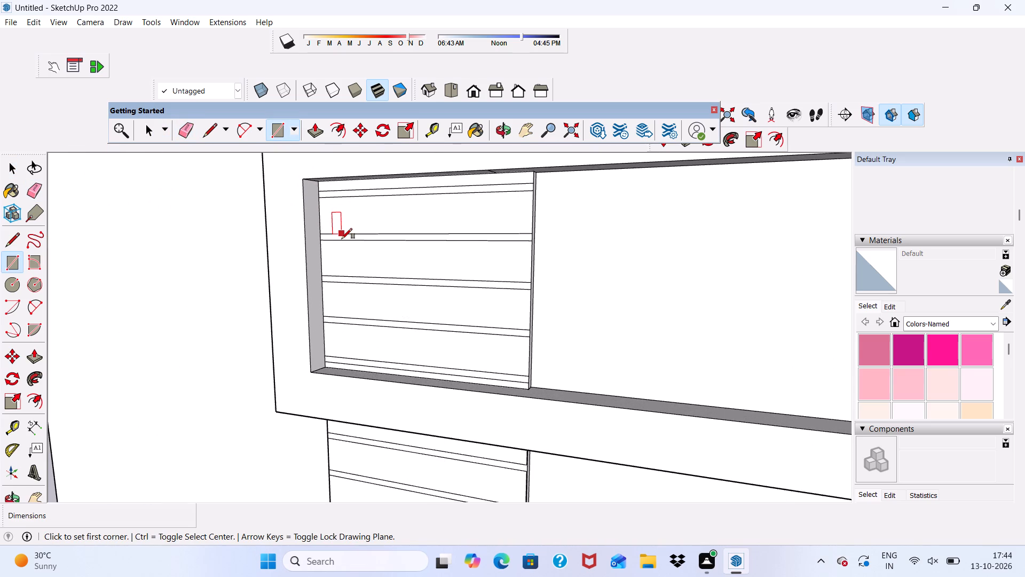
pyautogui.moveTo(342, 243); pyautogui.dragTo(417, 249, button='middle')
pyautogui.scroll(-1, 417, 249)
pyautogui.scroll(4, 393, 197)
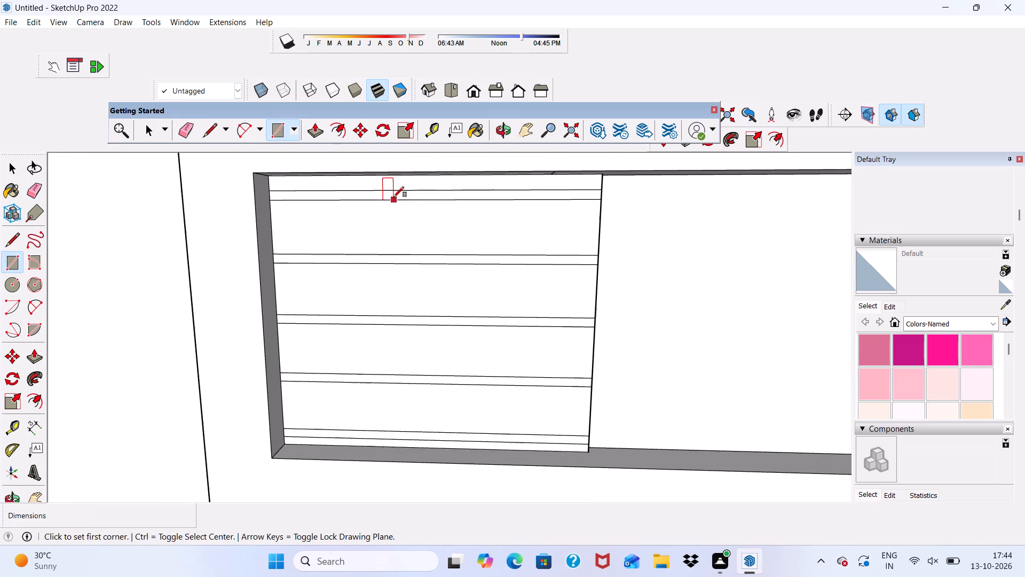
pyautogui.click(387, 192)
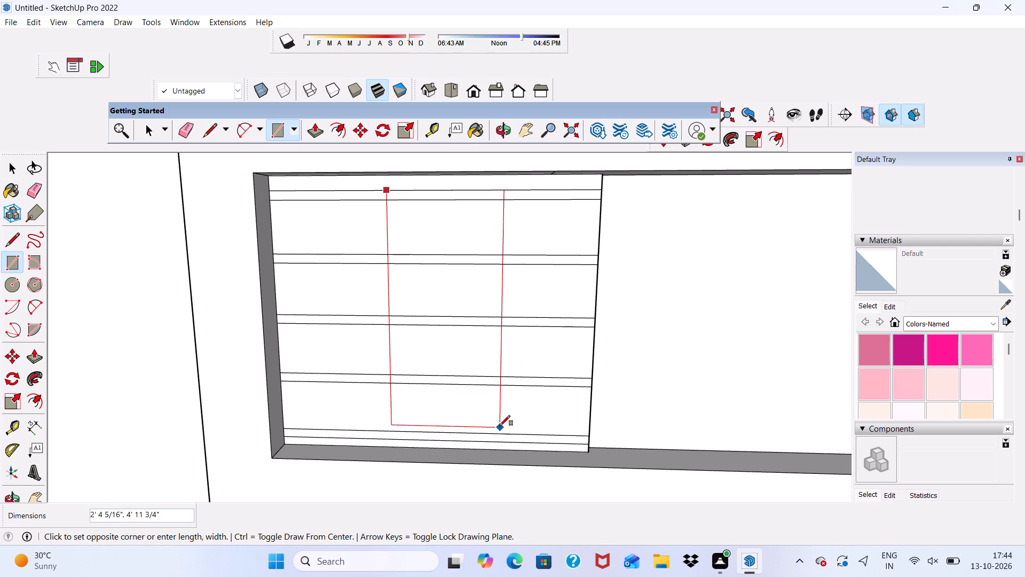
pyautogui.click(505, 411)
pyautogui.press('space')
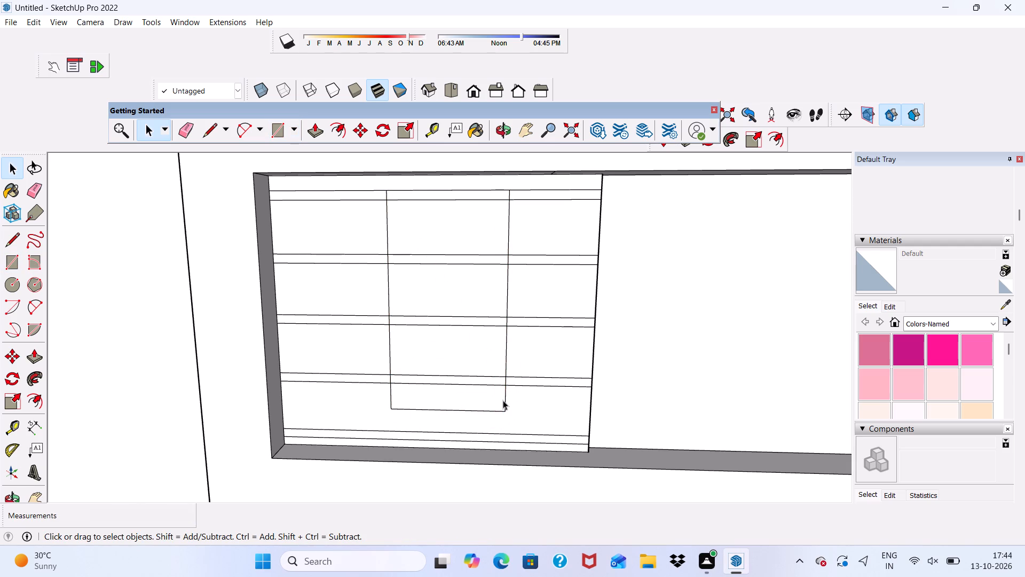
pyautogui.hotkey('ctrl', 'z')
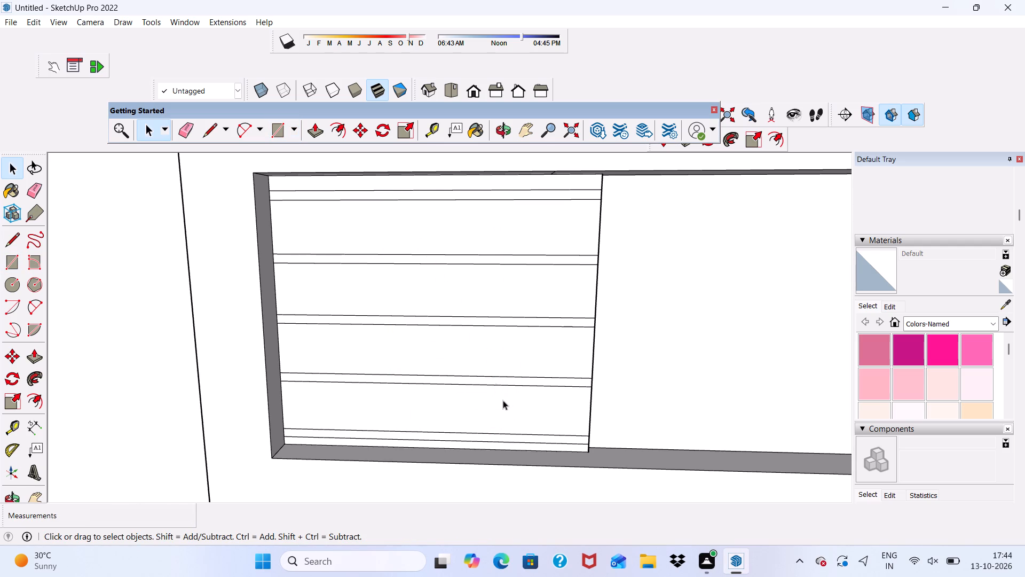
# Draw a wider rectangle about 4' 9" by 4' 6 1/4" on the raised band inside the C shape, starting on its upper panel line.
pyautogui.click(272, 128)
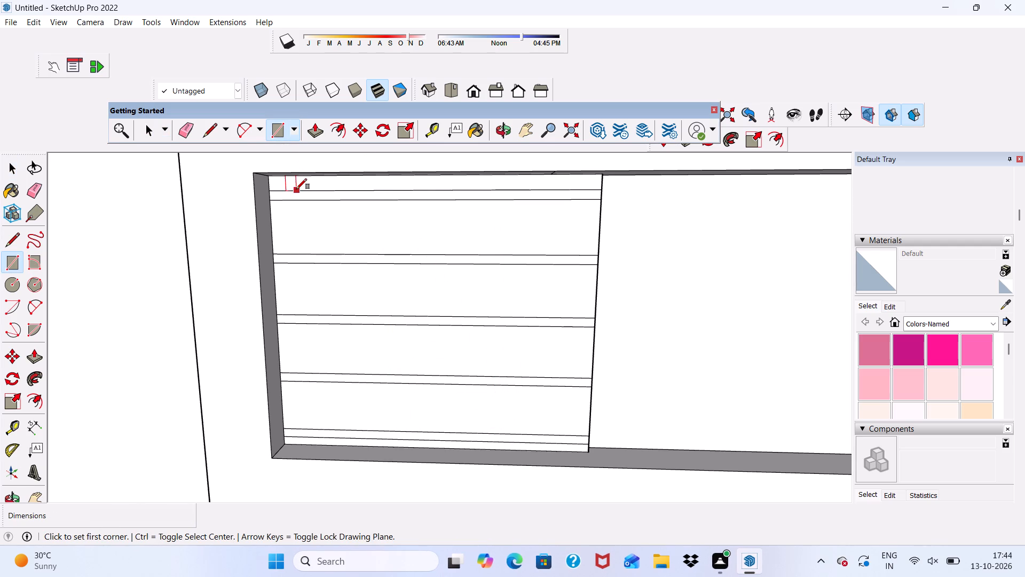
pyautogui.click(297, 192)
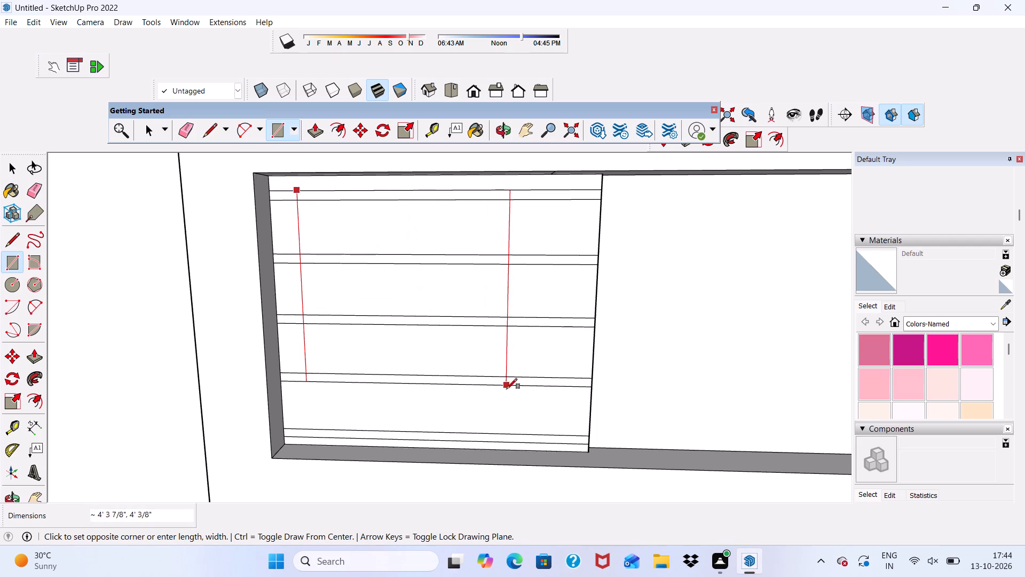
pyautogui.click(526, 408)
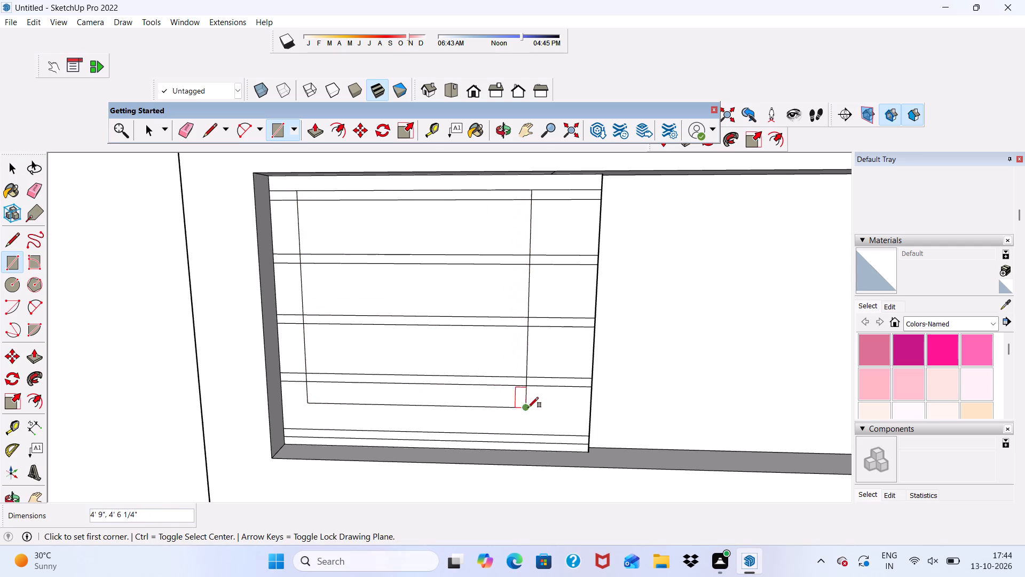
pyautogui.press('space')
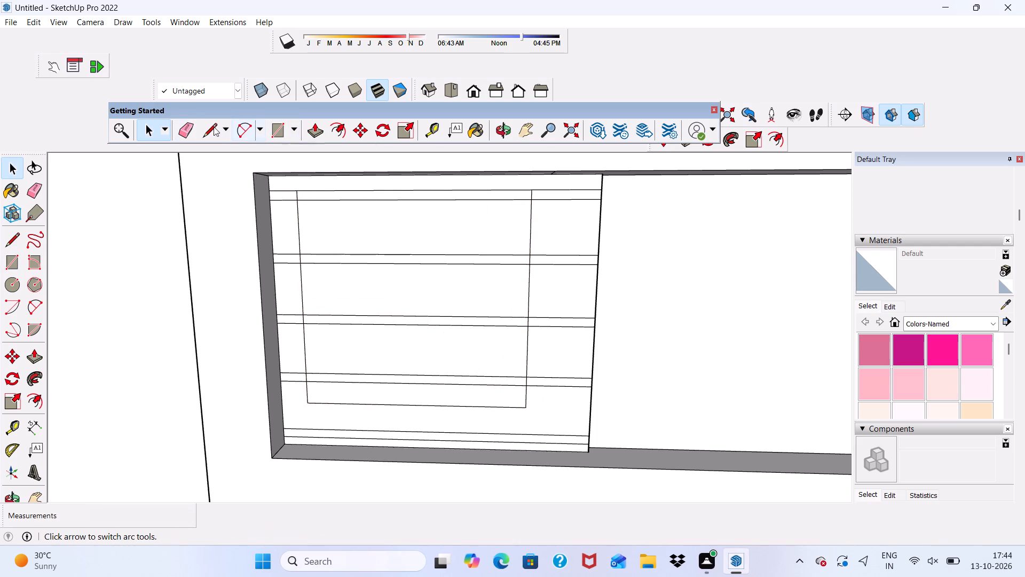
# Erase the horizontal panel lines crossing the interior of the new rectangle inside the C shape.
pyautogui.click(190, 127)
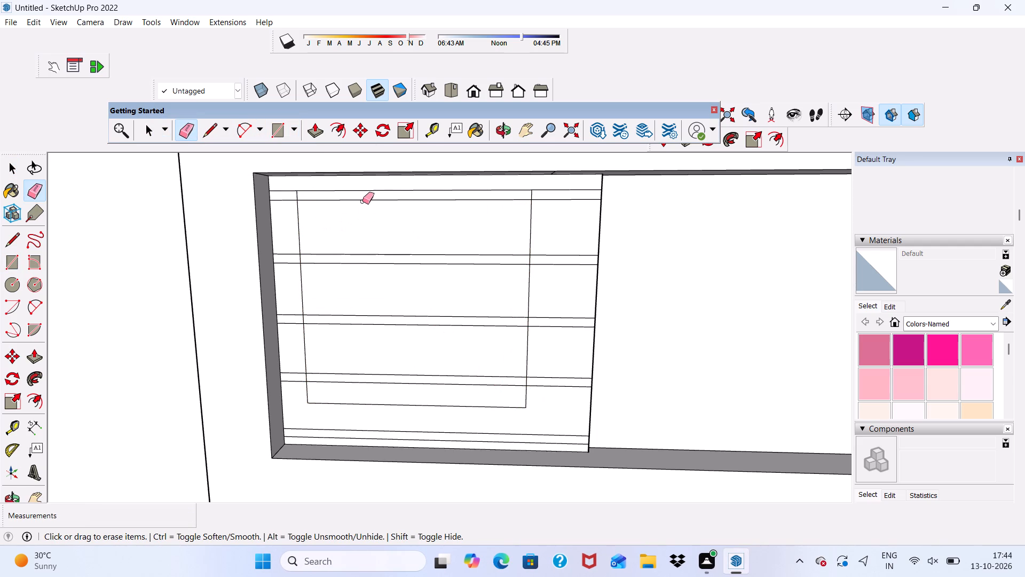
pyautogui.moveTo(365, 197); pyautogui.dragTo(381, 329)
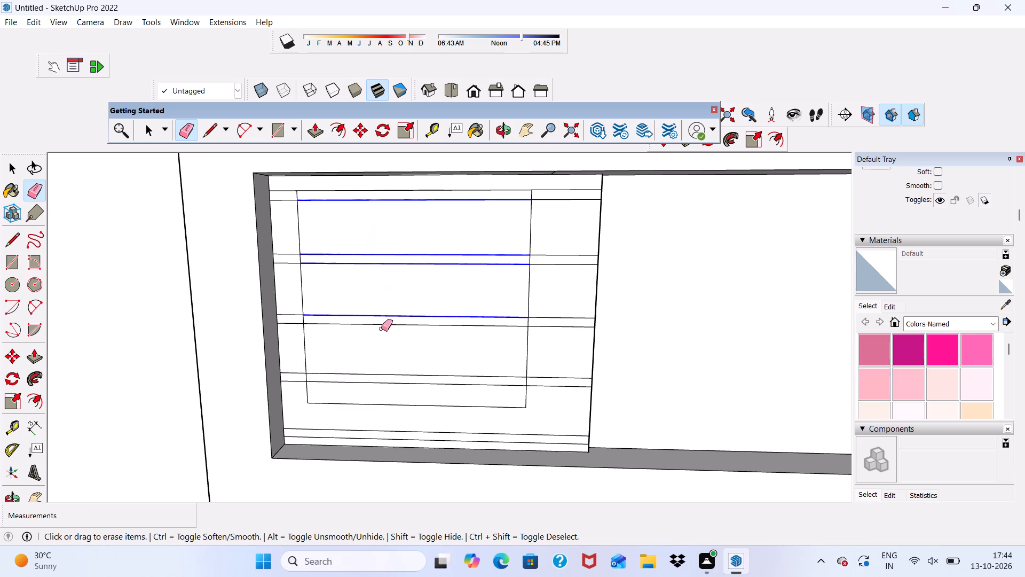
pyautogui.moveTo(381, 329); pyautogui.dragTo(383, 388)
pyautogui.click(383, 388)
pyautogui.press('space')
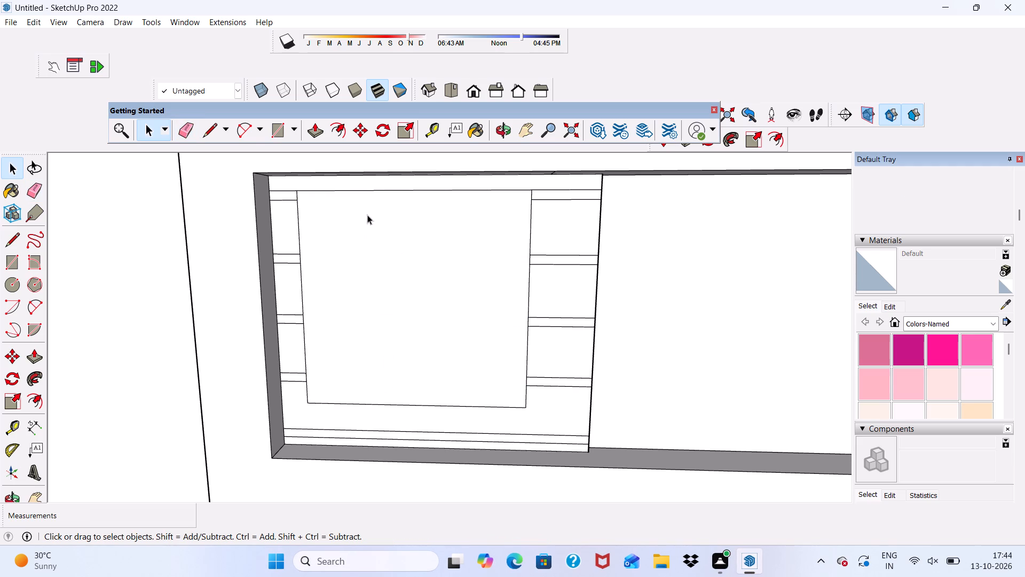
# Offset the large rectangle on the raised band inside the C shape inward by 3" for a window frame.
pyautogui.click(335, 271)
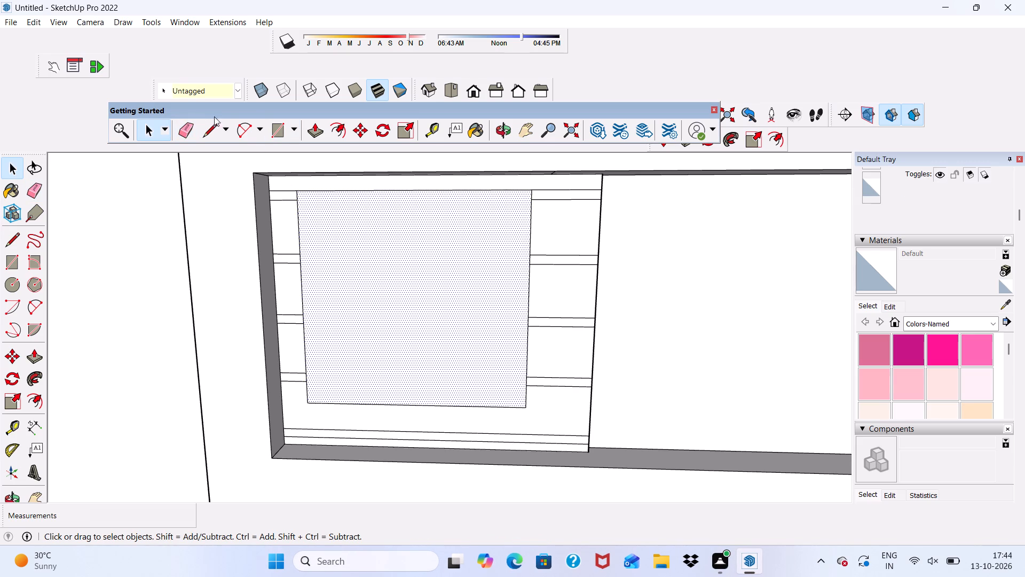
pyautogui.click(340, 127)
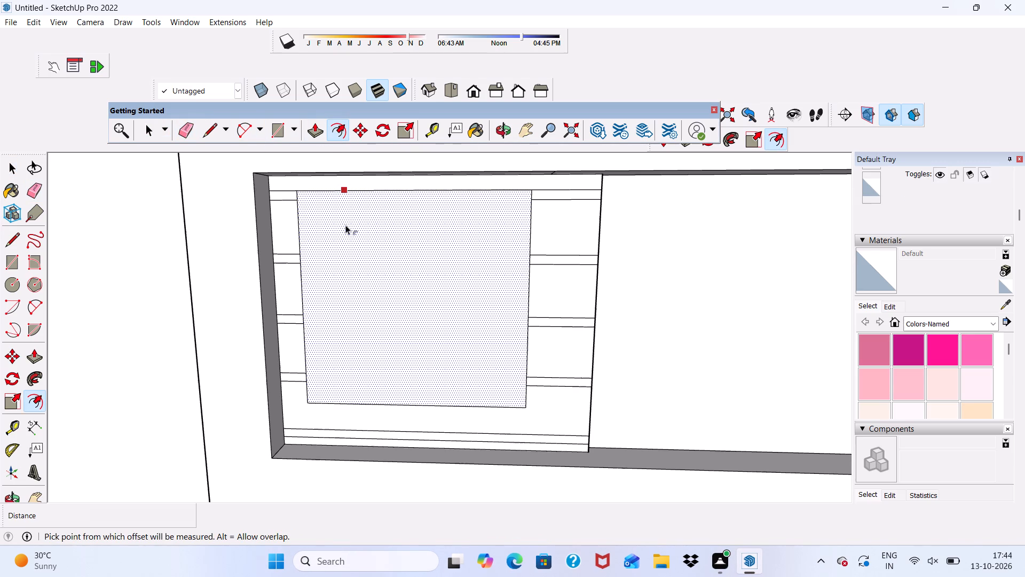
pyautogui.click(345, 222)
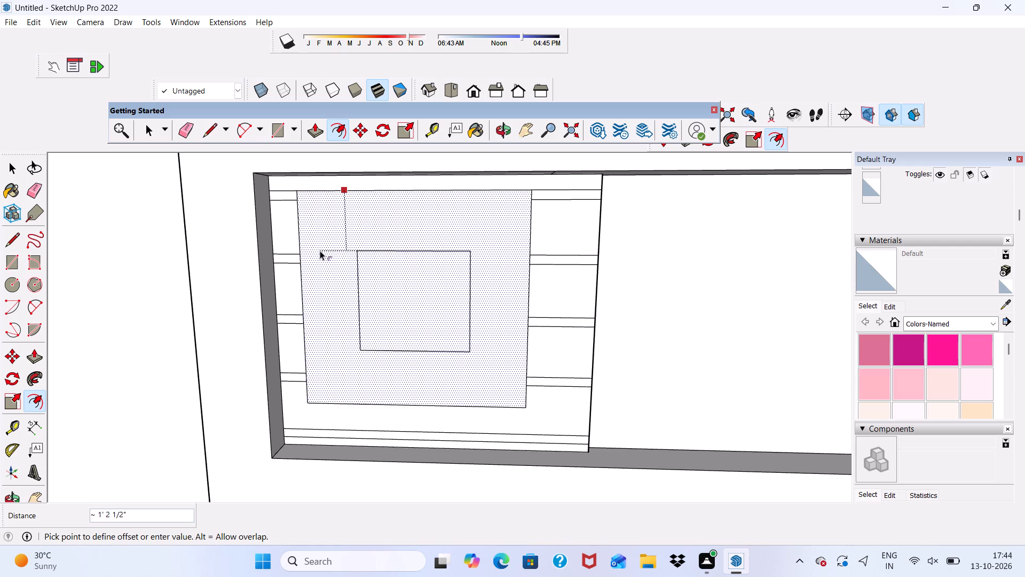
pyautogui.press('3')
pyautogui.hotkey('shift', '"')
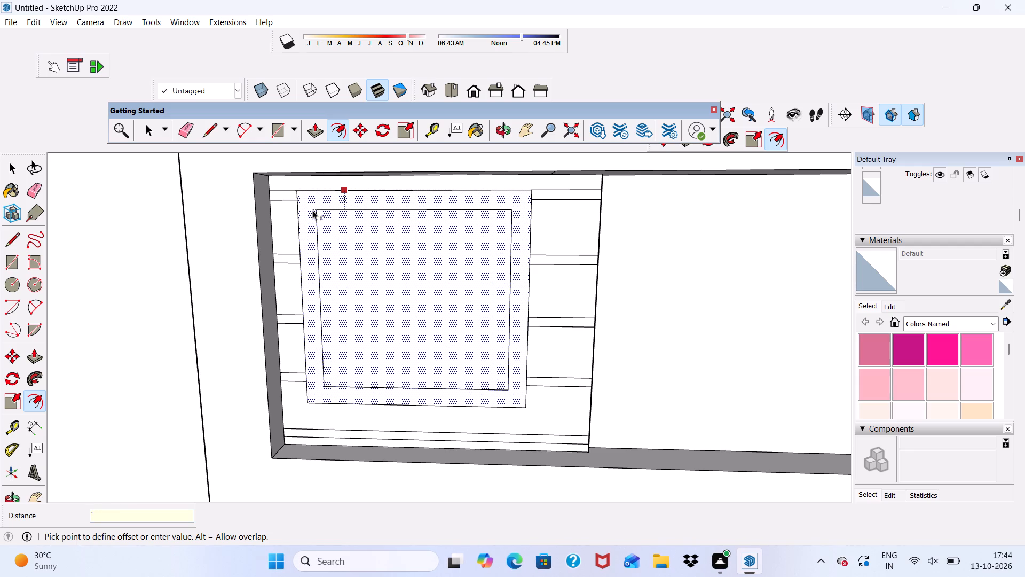
pyautogui.press('BackSpace')
pyautogui.press('BackSpace')
pyautogui.press('3')
pyautogui.hotkey('shift', '"')
pyautogui.press('Return')
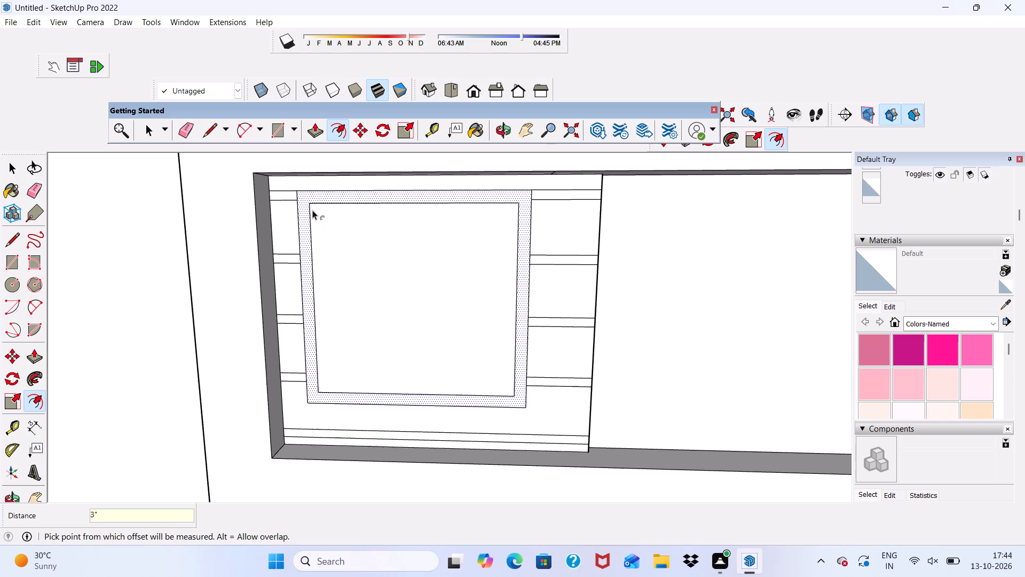
pyautogui.press('space')
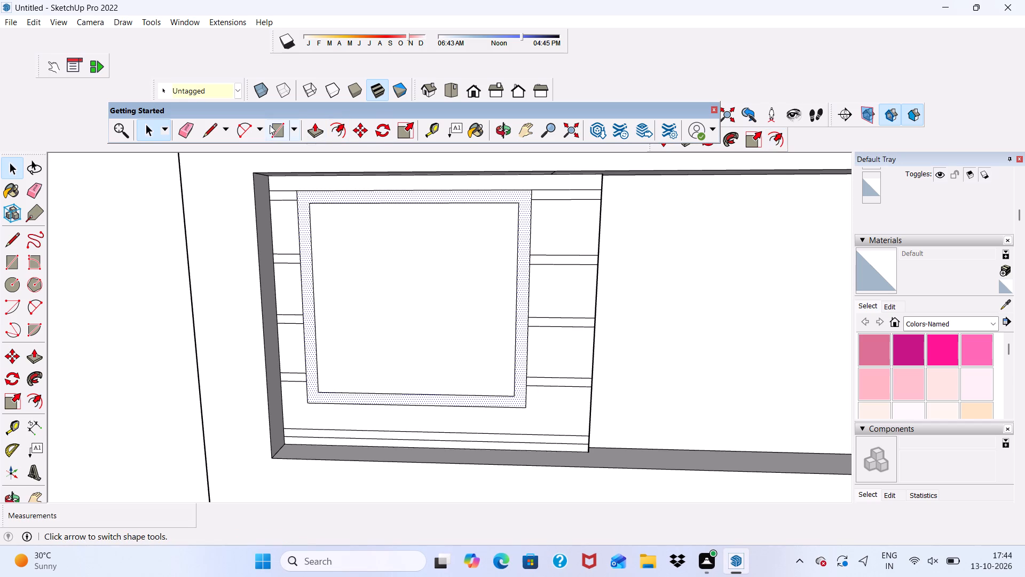
# Draw a vertical mullion rectangle about 2 3/16" by 4' 1/4" across the middle of the frame opening, spanning its top and bottom edges.
pyautogui.click(270, 132)
pyautogui.scroll(1, 406, 210)
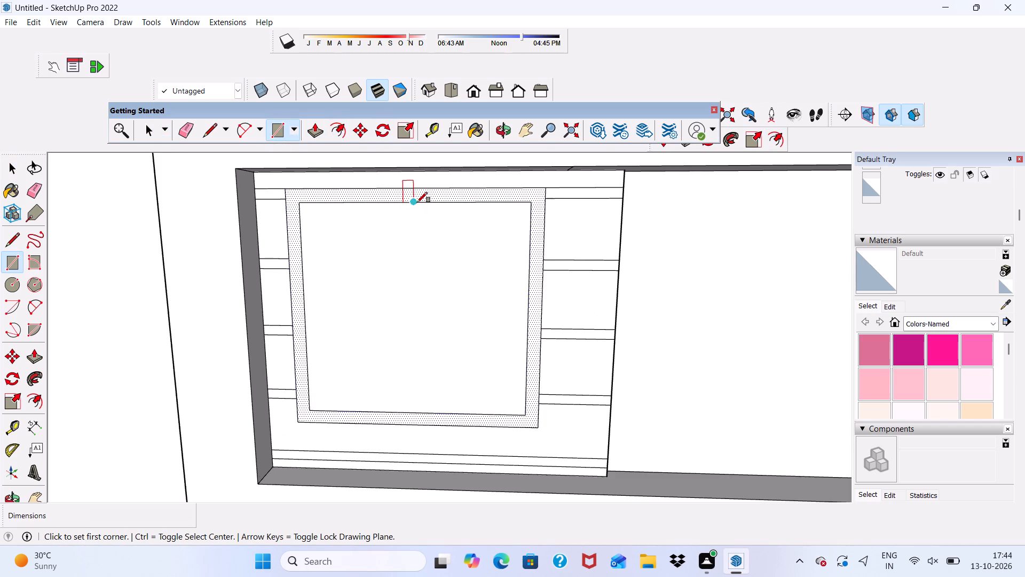
pyautogui.moveTo(411, 204); pyautogui.dragTo(406, 209)
pyautogui.scroll(-6, 417, 227)
pyautogui.scroll(4, 351, 307)
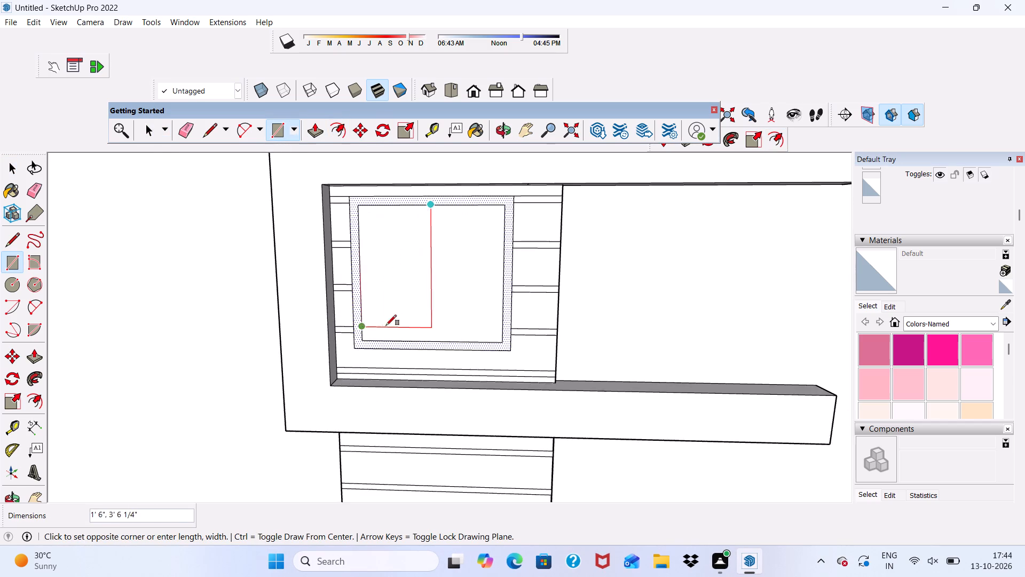
pyautogui.scroll(4, 386, 325)
pyautogui.scroll(4, 511, 371)
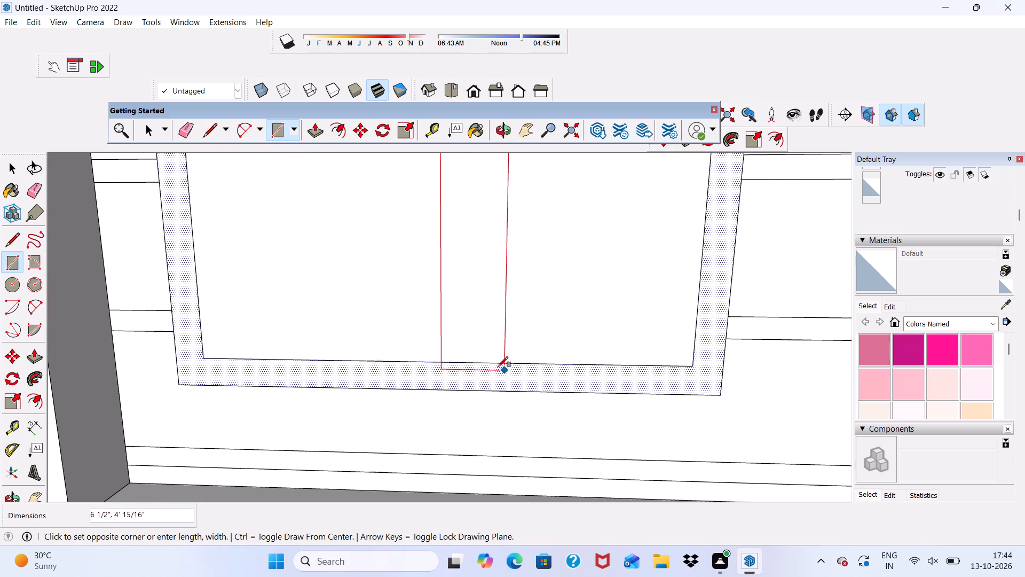
pyautogui.scroll(2, 498, 367)
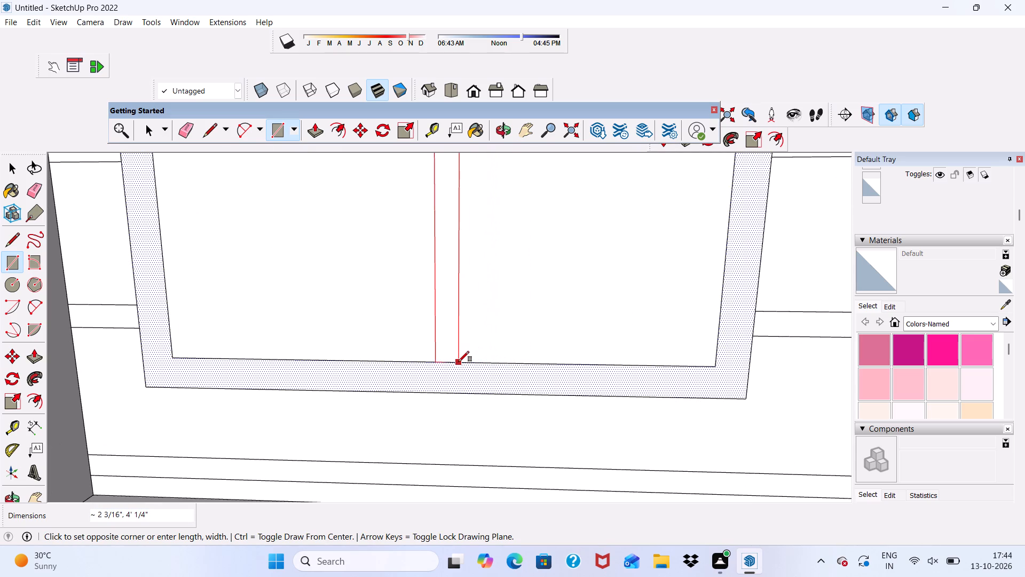
pyautogui.click(458, 362)
pyautogui.press('space')
# Erase the short edges where the mullion meets the frame at its top and bottom, merging them into one face.
pyautogui.scroll(-2, 482, 391)
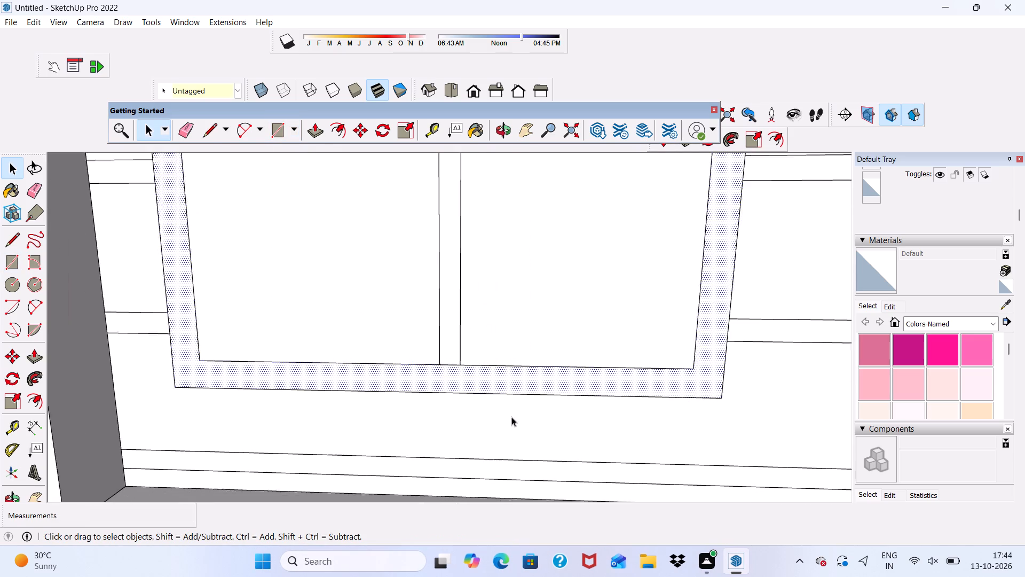
pyautogui.scroll(-4, 511, 417)
pyautogui.scroll(-6, 563, 379)
pyautogui.scroll(5, 278, 124)
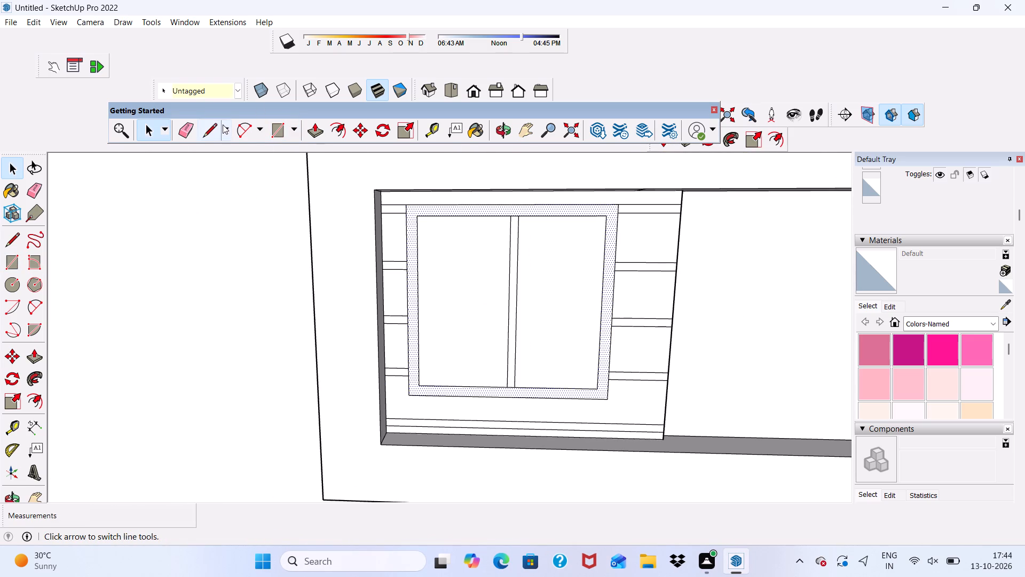
pyautogui.click(179, 132)
pyautogui.scroll(7, 508, 235)
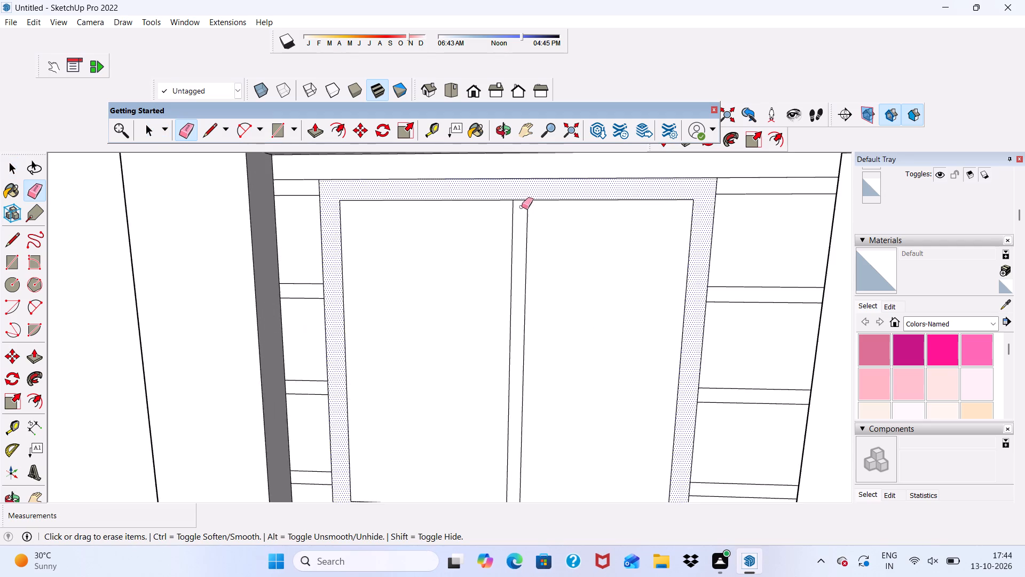
pyautogui.scroll(6, 522, 207)
pyautogui.moveTo(523, 189); pyautogui.dragTo(518, 206)
pyautogui.scroll(-14, 534, 177)
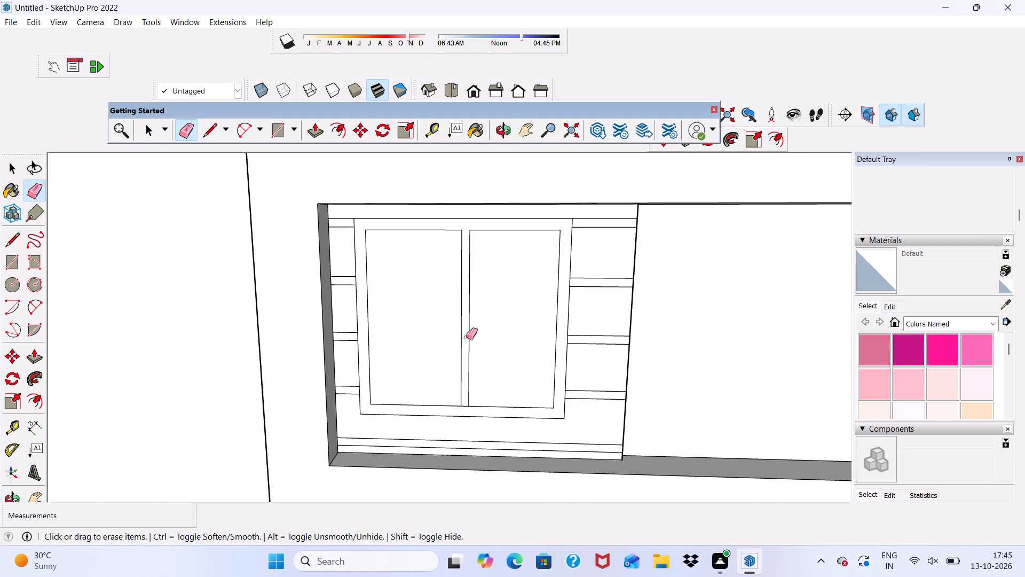
pyautogui.scroll(3, 447, 384)
pyautogui.scroll(-1, 459, 440)
pyautogui.scroll(11, 459, 440)
pyautogui.moveTo(480, 385); pyautogui.dragTo(479, 406)
pyautogui.press('space')
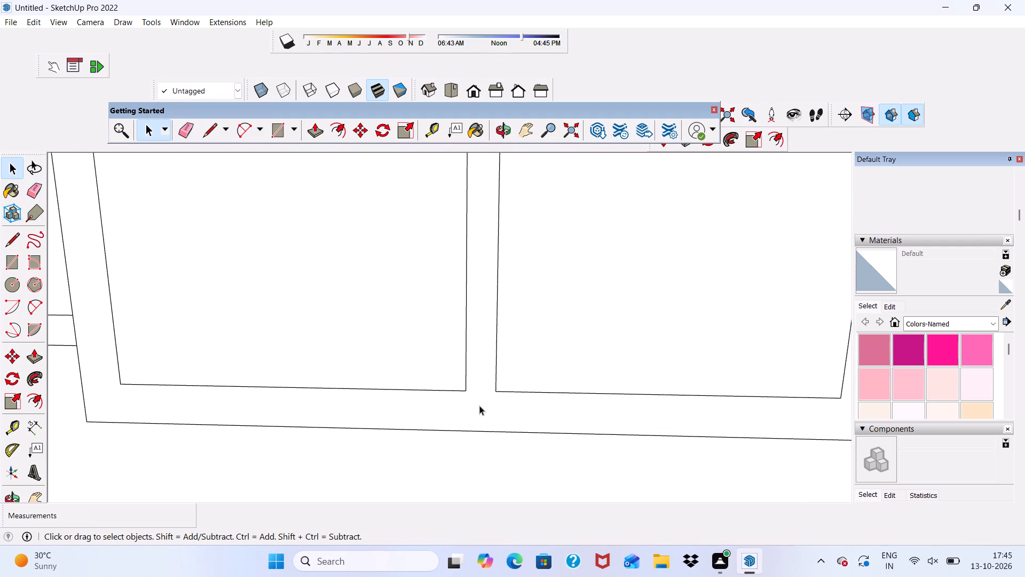
# Push/Pull the merged frame and mullion face outward by 3".
pyautogui.click(455, 411)
pyautogui.click(316, 124)
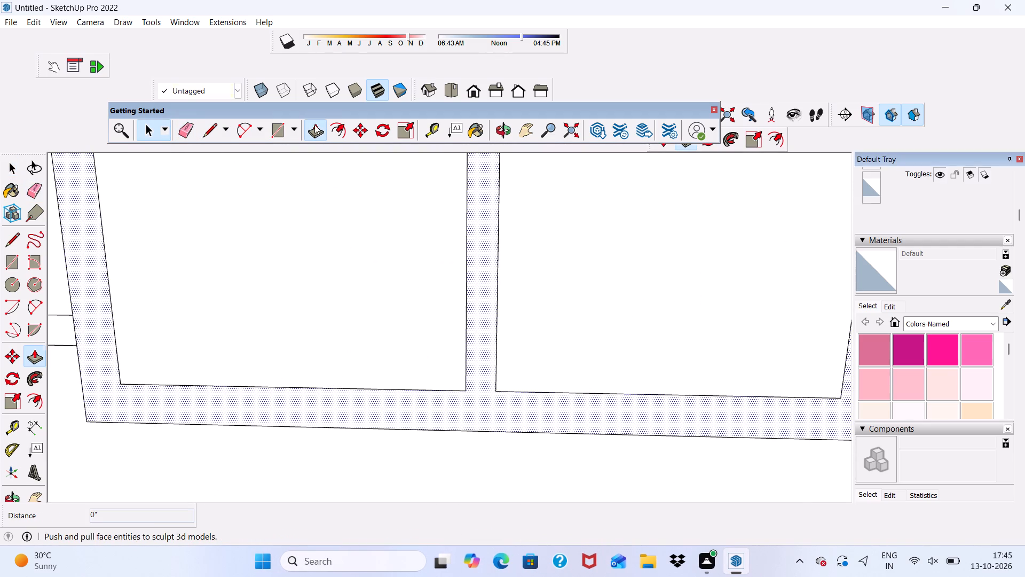
pyautogui.click(452, 419)
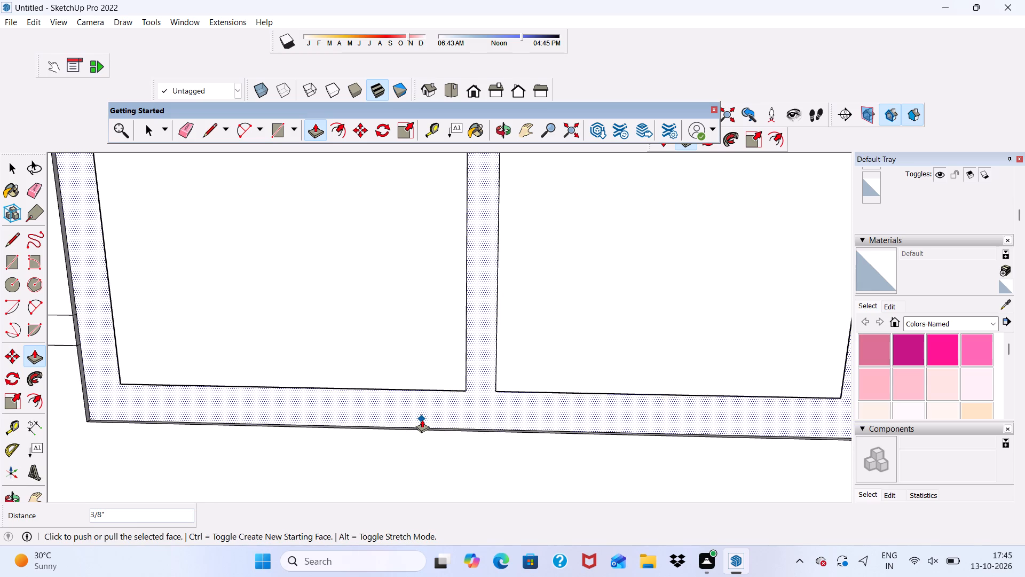
pyautogui.hotkey('ctrl', 'z')
pyautogui.click(436, 413)
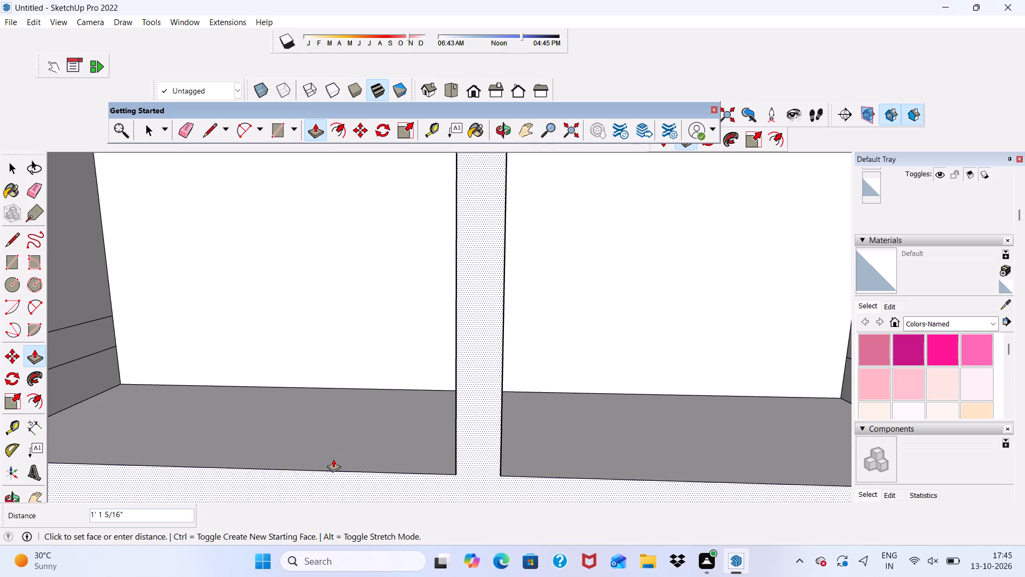
pyautogui.press('3')
pyautogui.hotkey('shift', '"')
pyautogui.press('Return')
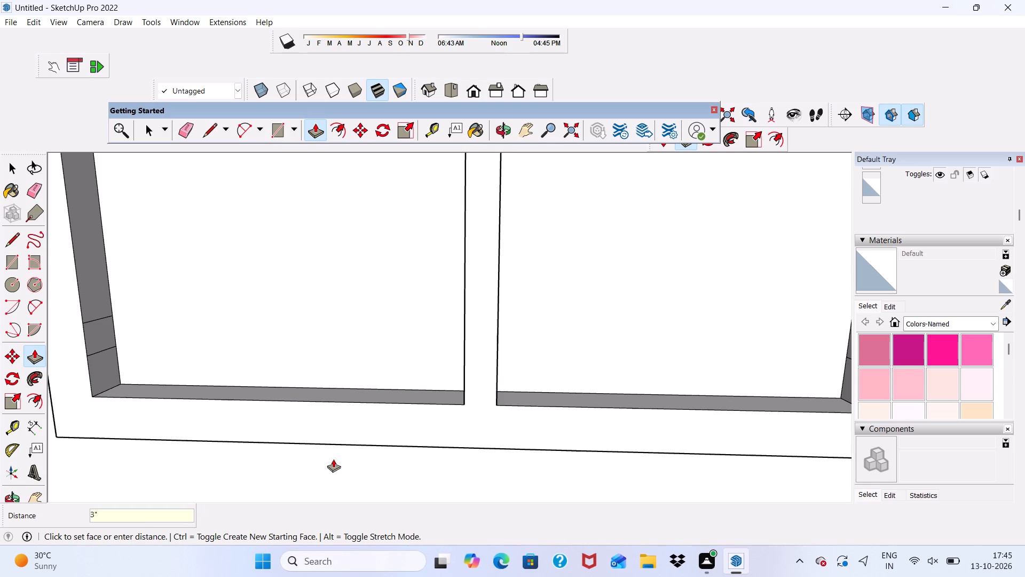
pyautogui.press('space')
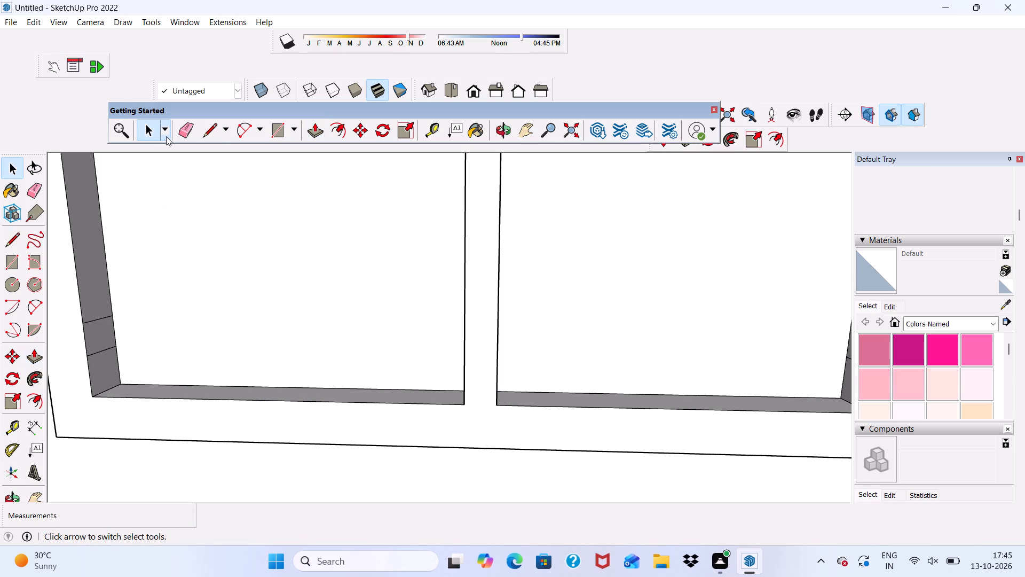
# Erase the leftover panel lines on the inner left side of the window frame, down to its lower corner.
pyautogui.click(189, 124)
pyautogui.scroll(-4, 264, 462)
pyautogui.moveTo(269, 455); pyautogui.dragTo(258, 457, button='middle')
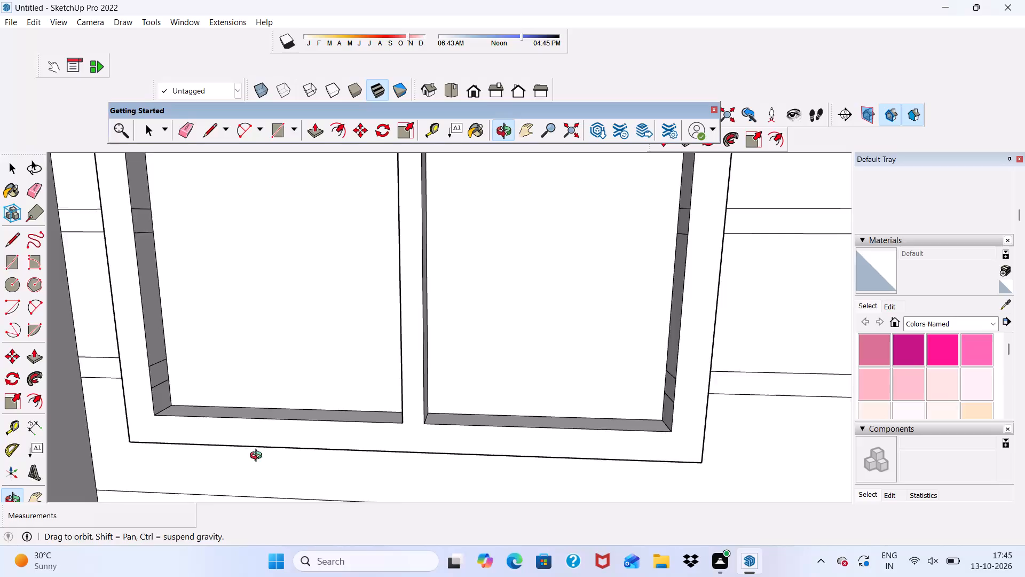
pyautogui.moveTo(258, 457); pyautogui.dragTo(186, 455, button='middle')
pyautogui.scroll(6, 277, 204)
pyautogui.moveTo(170, 207); pyautogui.dragTo(173, 250)
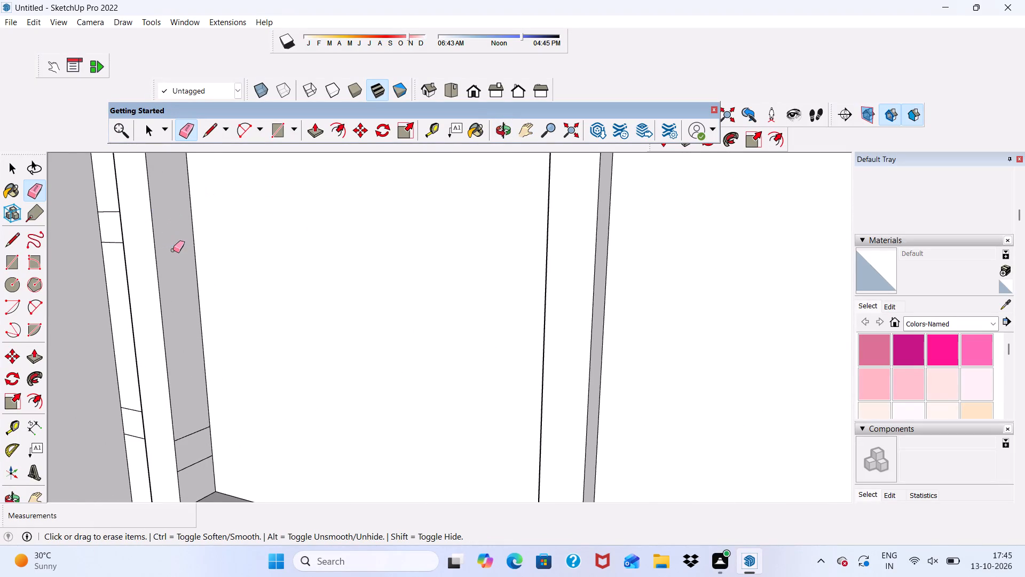
pyautogui.scroll(-11, 177, 260)
pyautogui.moveTo(261, 288); pyautogui.dragTo(196, 360, button='middle')
pyautogui.scroll(12, 243, 319)
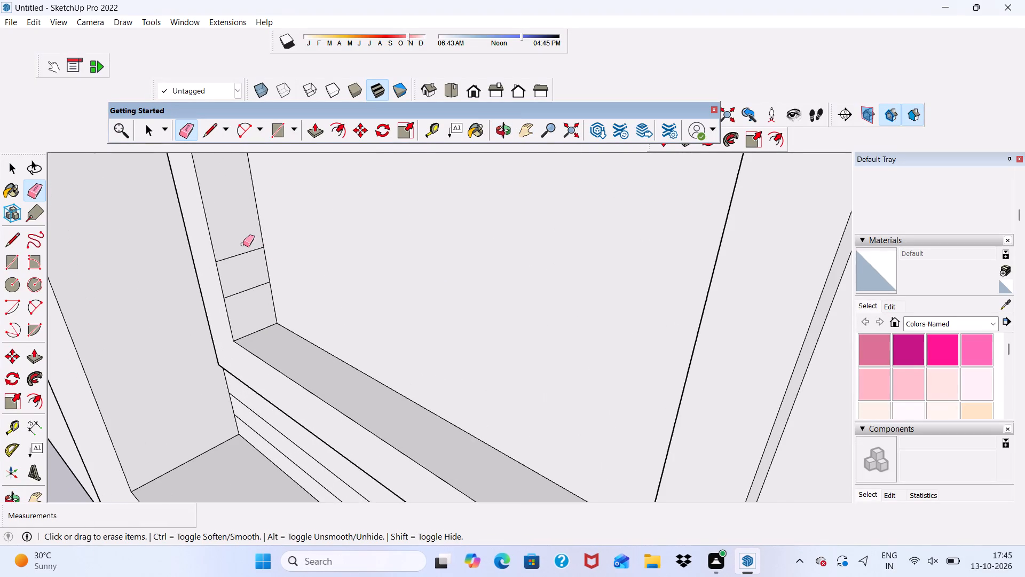
pyautogui.moveTo(243, 244); pyautogui.dragTo(240, 287)
pyautogui.scroll(-7, 240, 287)
pyautogui.scroll(6, 218, 259)
pyautogui.moveTo(255, 317); pyautogui.dragTo(261, 334)
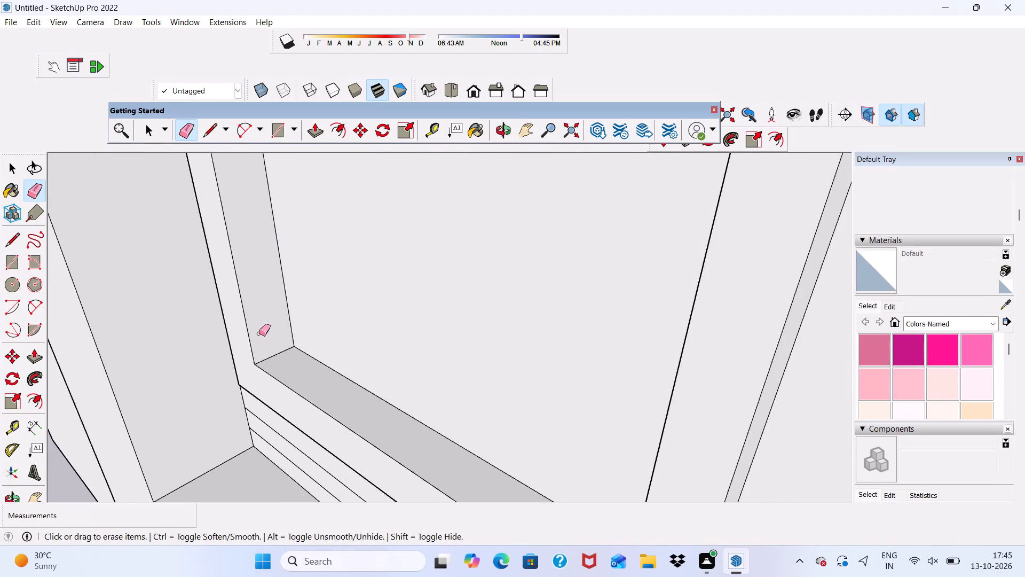
# Erase the middle and lowest pairs of leftover panel lines on the window frame's outer left side.
pyautogui.scroll(-4, 256, 333)
pyautogui.moveTo(254, 348); pyautogui.dragTo(547, 345, button='middle')
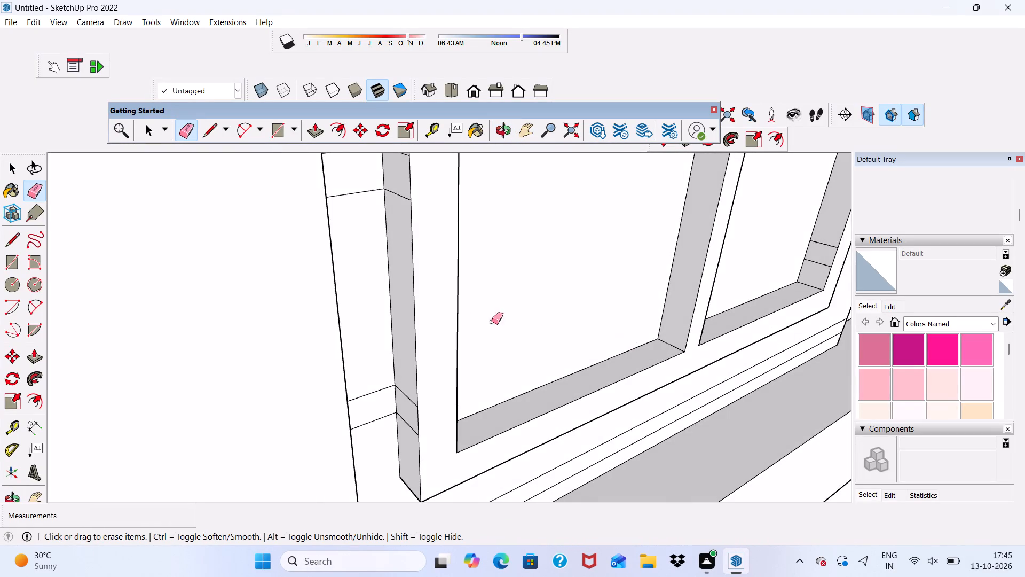
pyautogui.scroll(-5, 438, 325)
pyautogui.scroll(6, 403, 216)
pyautogui.moveTo(422, 229); pyautogui.dragTo(419, 260)
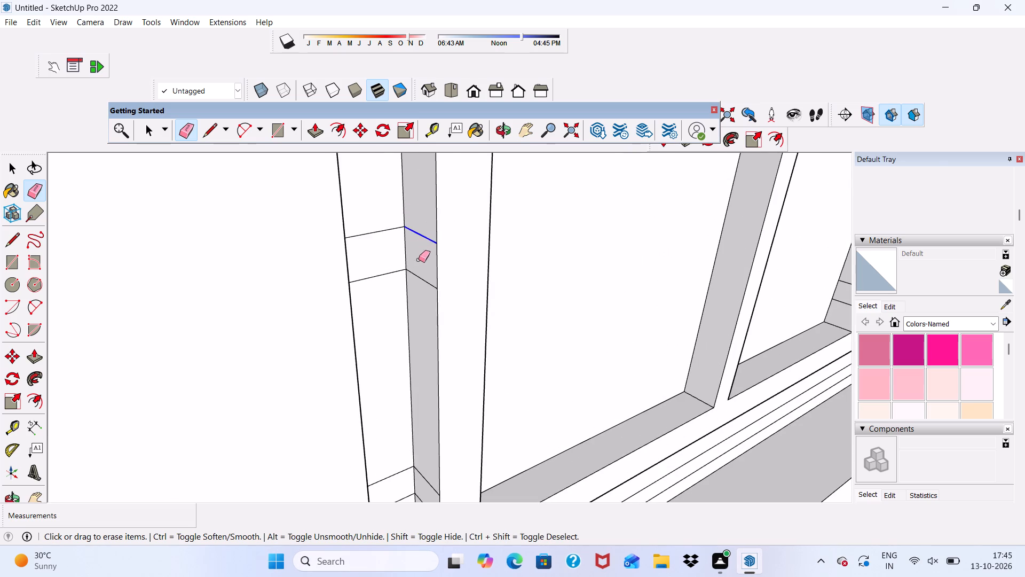
pyautogui.moveTo(419, 260); pyautogui.dragTo(416, 279)
pyautogui.scroll(-6, 415, 276)
pyautogui.scroll(6, 411, 364)
pyautogui.scroll(3, 421, 424)
pyautogui.moveTo(427, 423); pyautogui.dragTo(408, 474)
pyautogui.hotkey('ctrl', 'z')
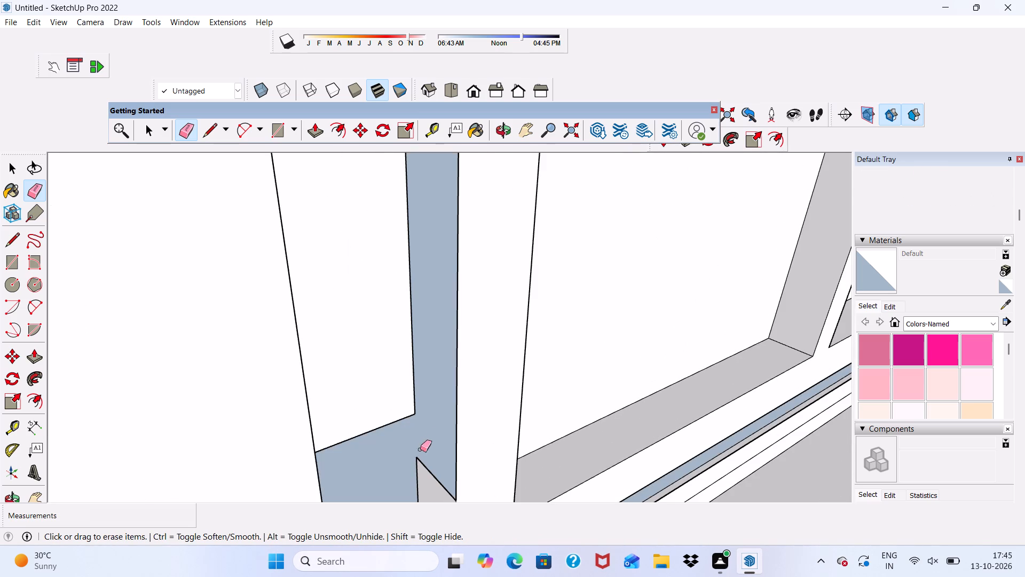
pyautogui.moveTo(436, 425); pyautogui.dragTo(430, 483)
# Erase the upper pair and the single topmost leftover panel line on the window frame's outer left side.
pyautogui.scroll(-14, 441, 376)
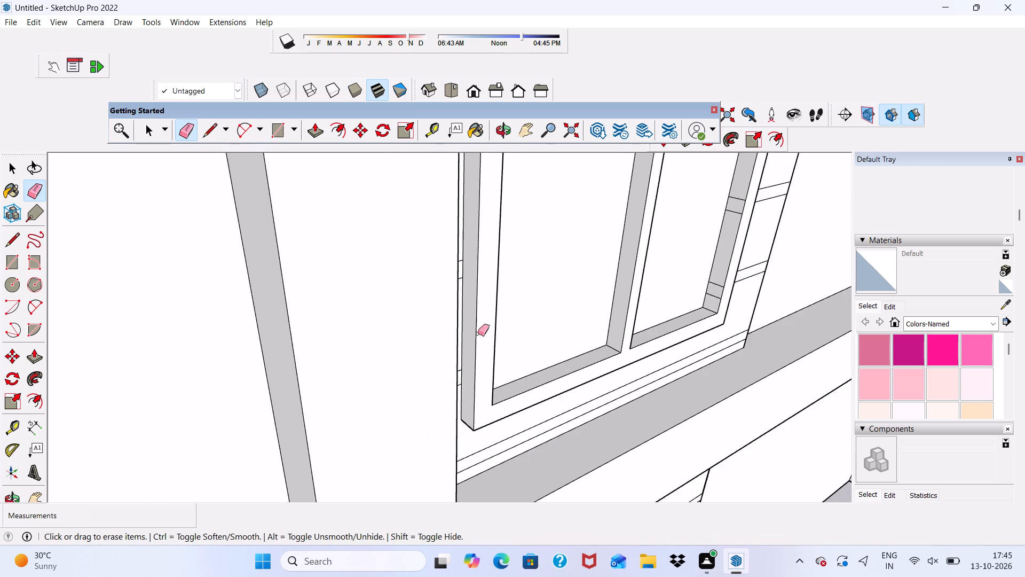
pyautogui.scroll(-4, 478, 333)
pyautogui.scroll(12, 493, 199)
pyautogui.moveTo(451, 247); pyautogui.dragTo(452, 298)
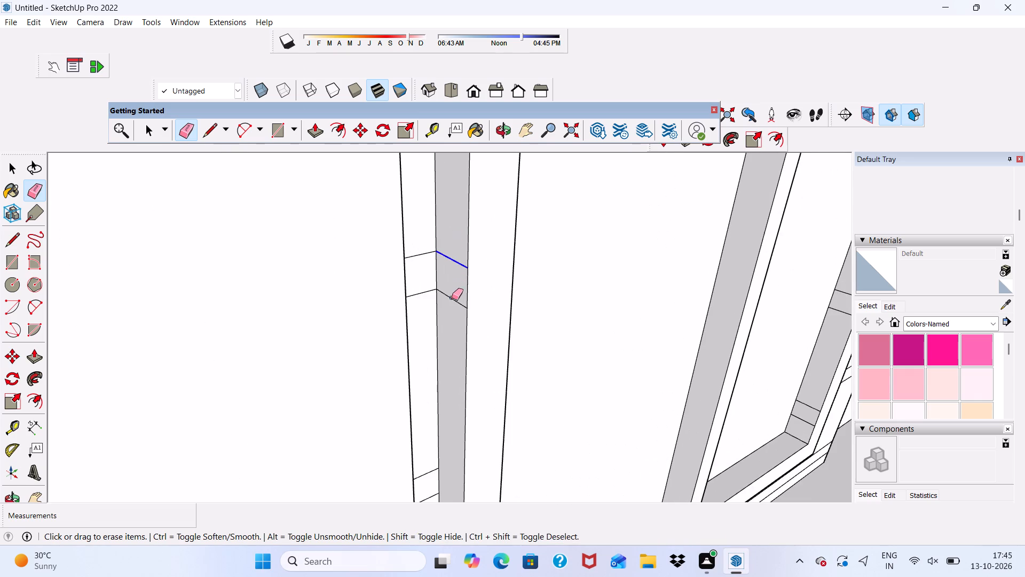
pyautogui.moveTo(452, 298); pyautogui.dragTo(451, 300)
pyautogui.scroll(-13, 451, 300)
pyautogui.scroll(12, 420, 170)
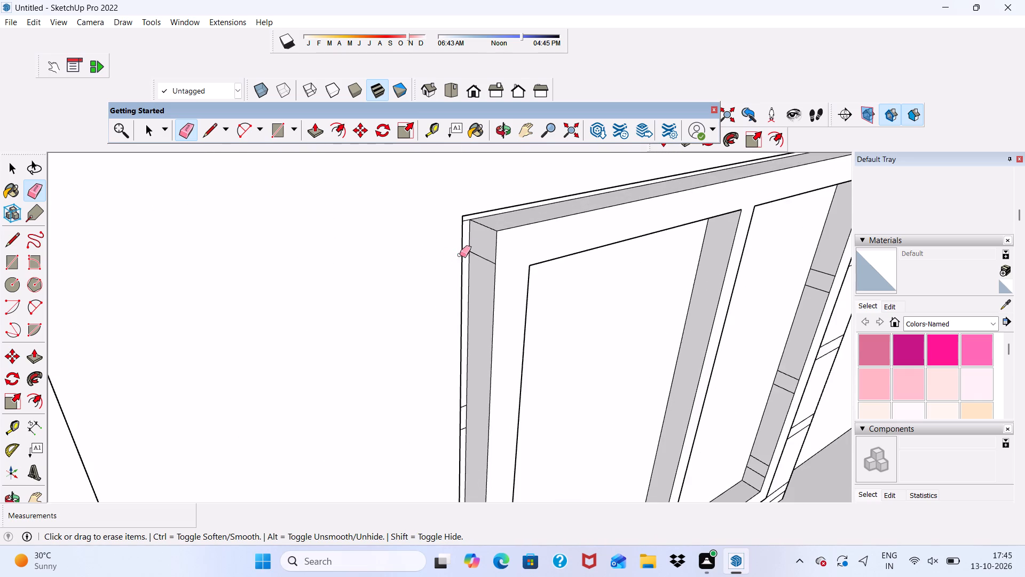
pyautogui.moveTo(472, 262); pyautogui.dragTo(468, 276)
pyautogui.click(477, 267)
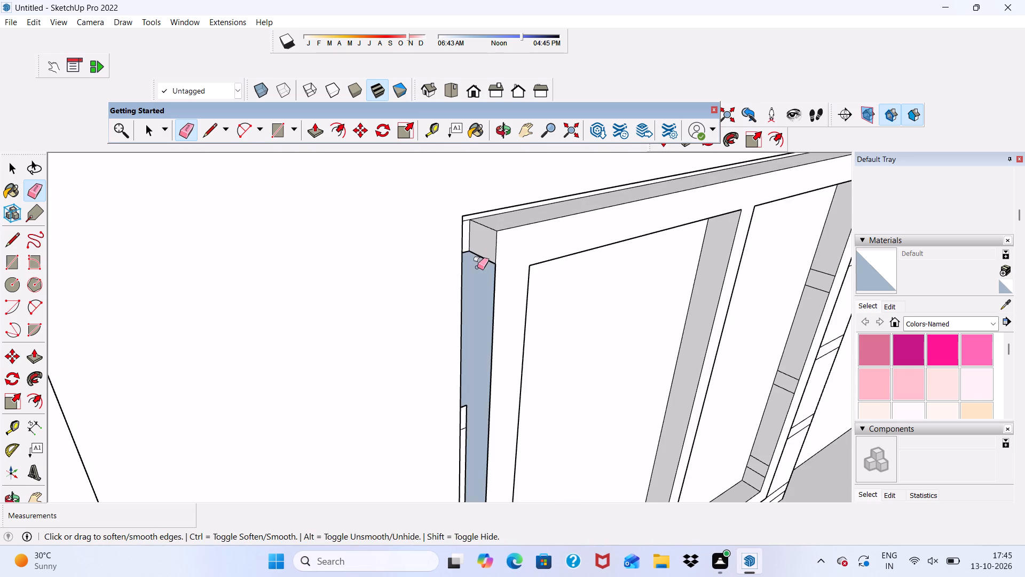
pyautogui.hotkey('ctrl', 'z')
pyautogui.moveTo(477, 249); pyautogui.dragTo(472, 270)
# Erase the remaining upper pair of leftover panel lines on the inner left side of the window frame.
pyautogui.scroll(-6, 477, 267)
pyautogui.moveTo(668, 278); pyautogui.dragTo(382, 177, button='middle')
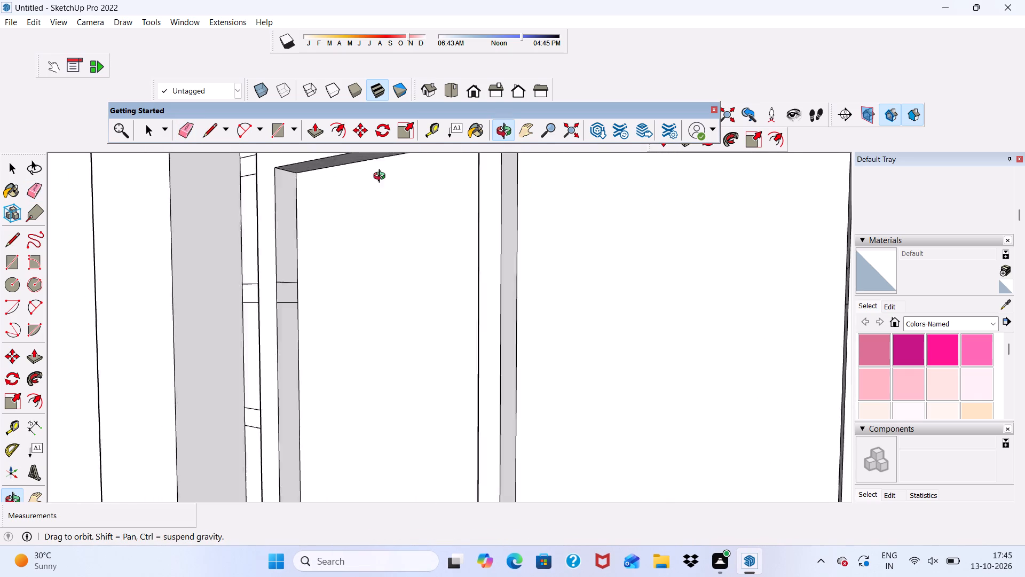
pyautogui.moveTo(382, 177); pyautogui.dragTo(374, 202, button='middle')
pyautogui.scroll(6, 350, 297)
pyautogui.moveTo(237, 282); pyautogui.dragTo(220, 310)
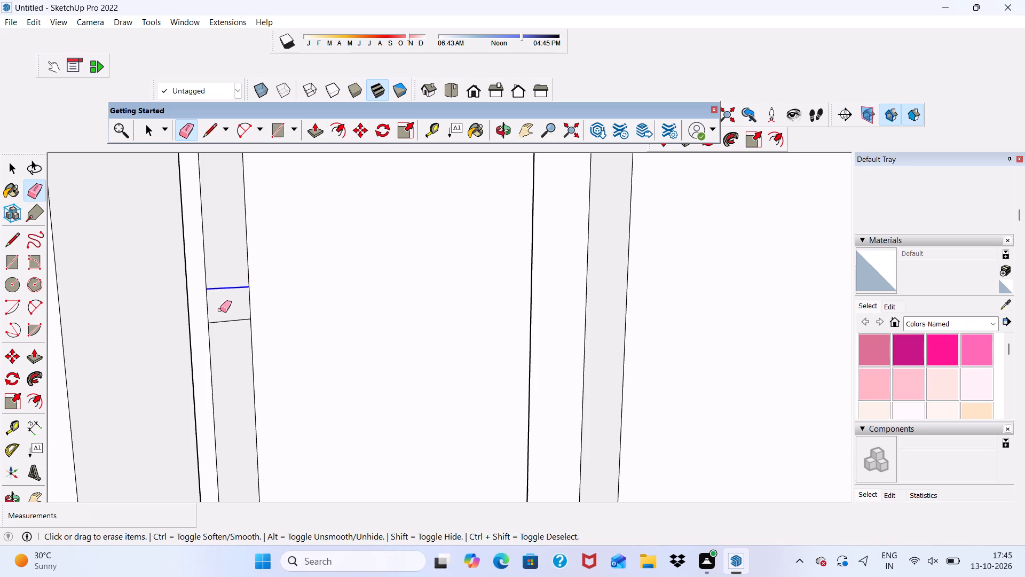
pyautogui.moveTo(220, 310); pyautogui.dragTo(220, 313)
pyautogui.click(223, 325)
pyautogui.scroll(-4, 242, 290)
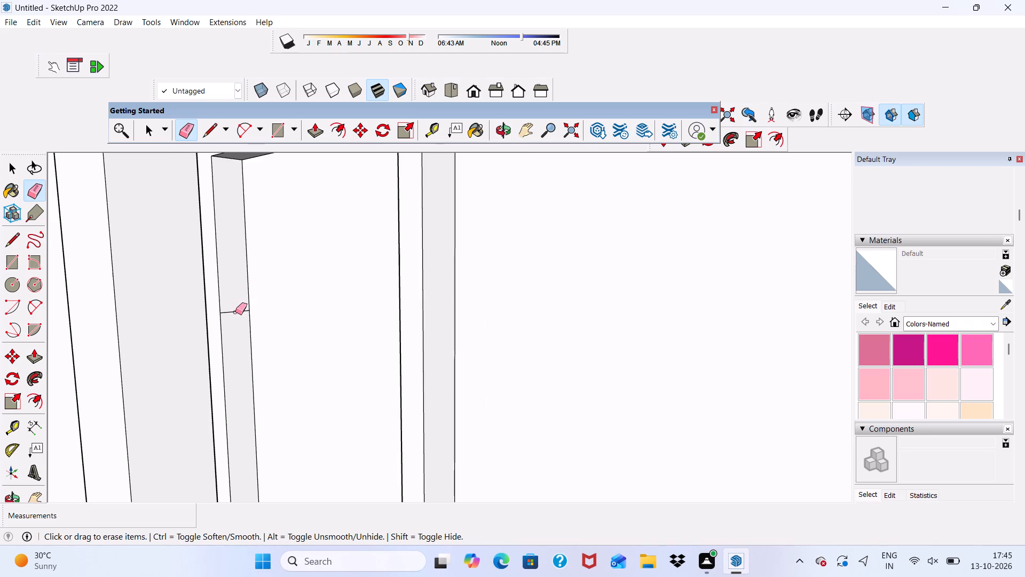
pyautogui.click(235, 312)
# Erase the leftover panel lines on the inner right side of the window frame.
pyautogui.scroll(-5, 248, 290)
pyautogui.scroll(-1, 500, 336)
pyautogui.moveTo(500, 334); pyautogui.dragTo(682, 215, button='middle')
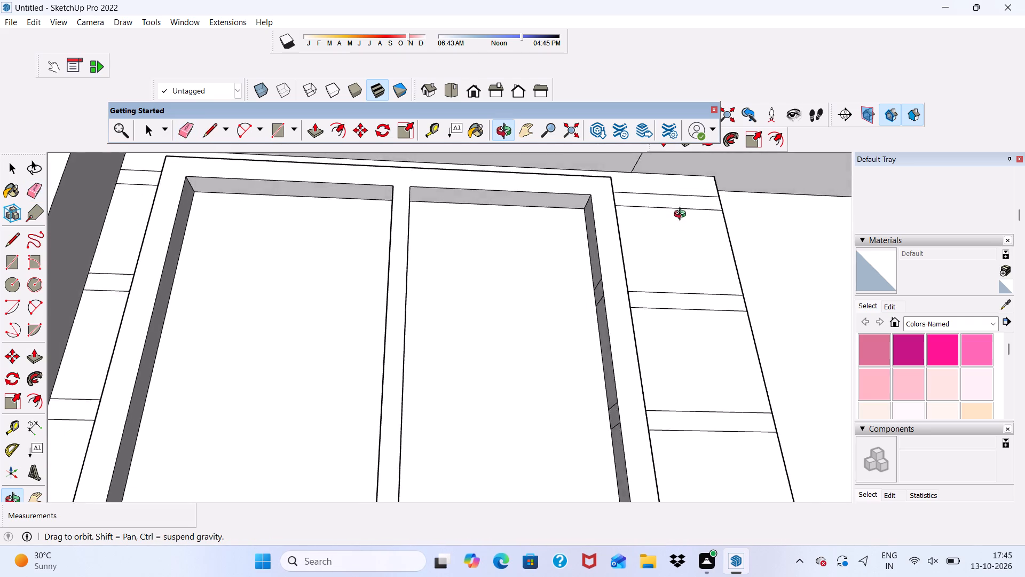
pyautogui.moveTo(682, 215); pyautogui.dragTo(753, 348, button='middle')
pyautogui.scroll(6, 628, 342)
pyautogui.scroll(6, 572, 269)
pyautogui.moveTo(572, 269); pyautogui.dragTo(562, 334)
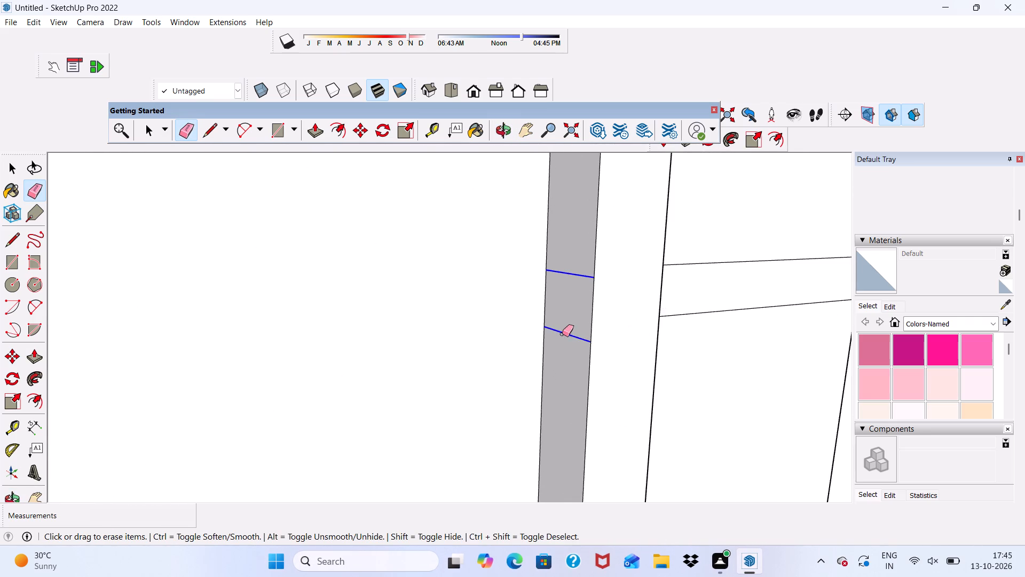
pyautogui.moveTo(562, 334); pyautogui.dragTo(562, 340)
pyautogui.scroll(-12, 594, 189)
pyautogui.moveTo(535, 393); pyautogui.dragTo(692, 357, button='middle')
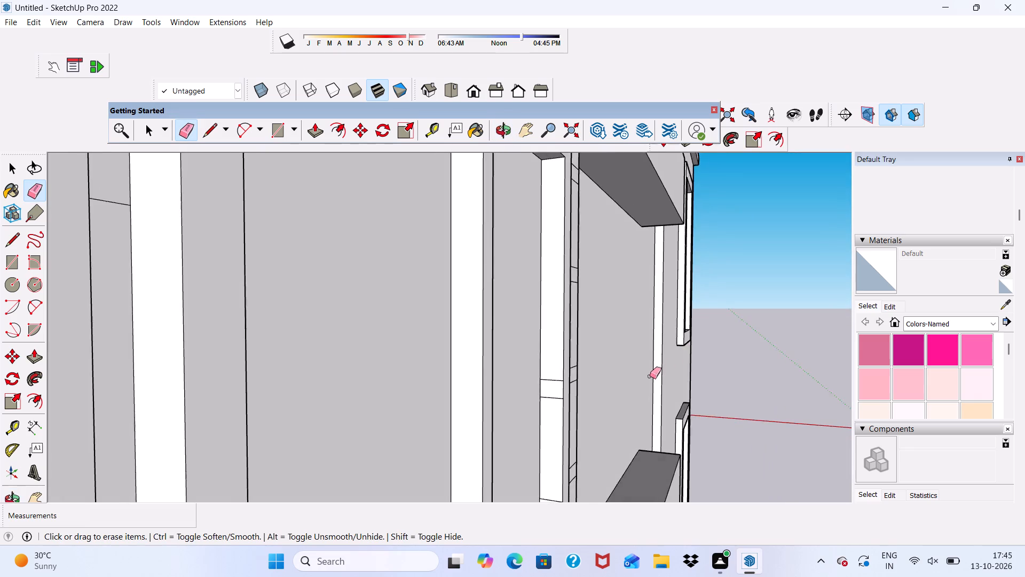
pyautogui.scroll(6, 611, 384)
pyautogui.moveTo(417, 329); pyautogui.dragTo(398, 426)
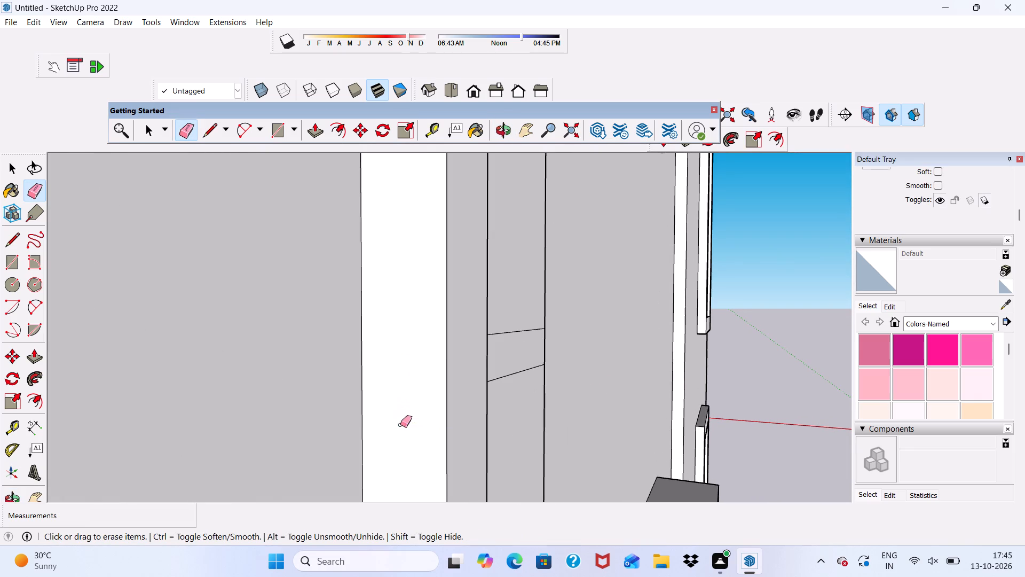
# Erase the two upper pairs of leftover panel lines on the window frame's outer right side.
pyautogui.scroll(-5, 541, 337)
pyautogui.scroll(-4, 604, 328)
pyautogui.moveTo(606, 336); pyautogui.dragTo(428, 361, button='middle')
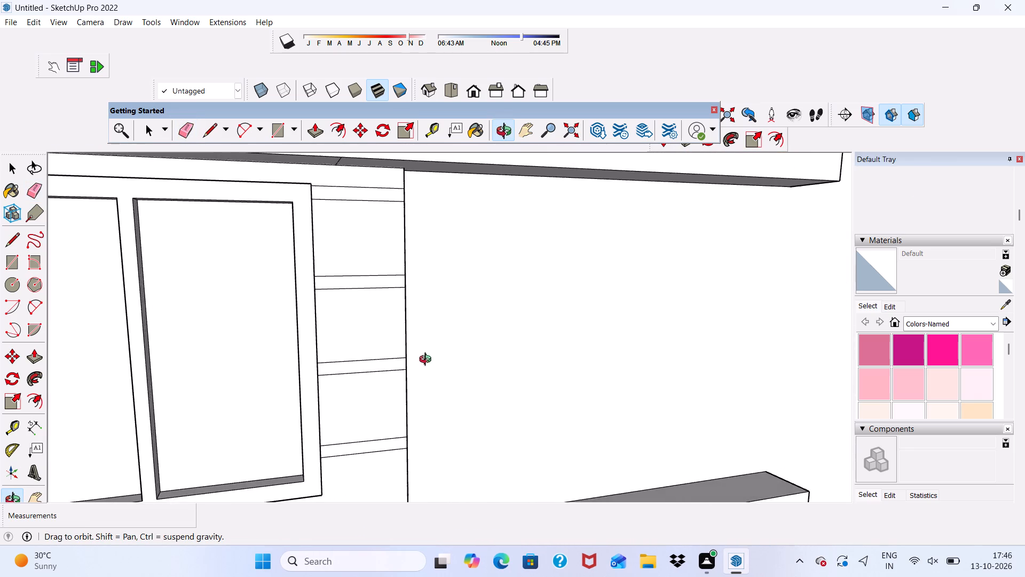
pyautogui.moveTo(428, 361); pyautogui.dragTo(310, 380, button='middle')
pyautogui.scroll(6, 278, 288)
pyautogui.scroll(6, 217, 275)
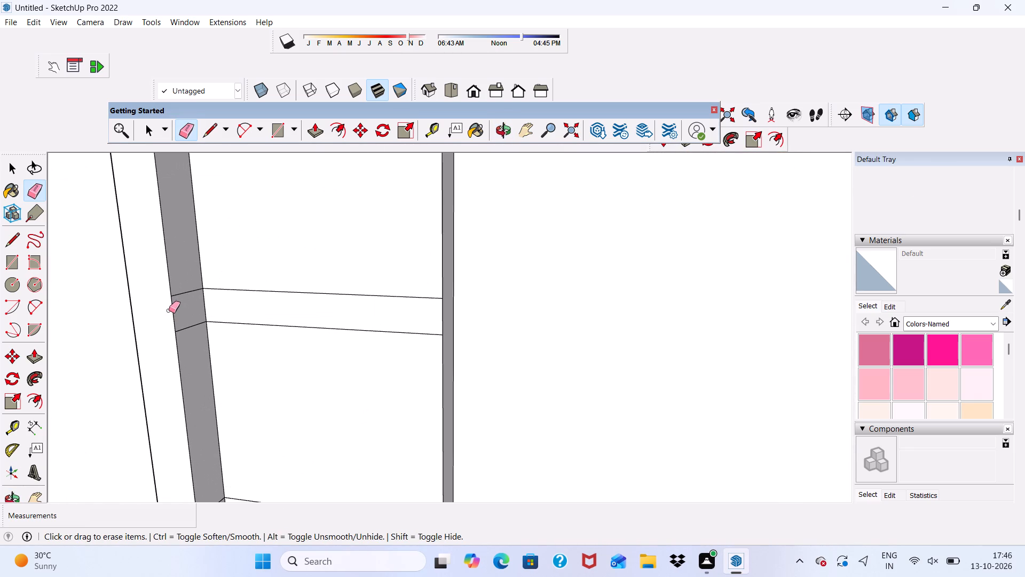
pyautogui.moveTo(185, 285); pyautogui.dragTo(182, 330)
pyautogui.scroll(-8, 219, 275)
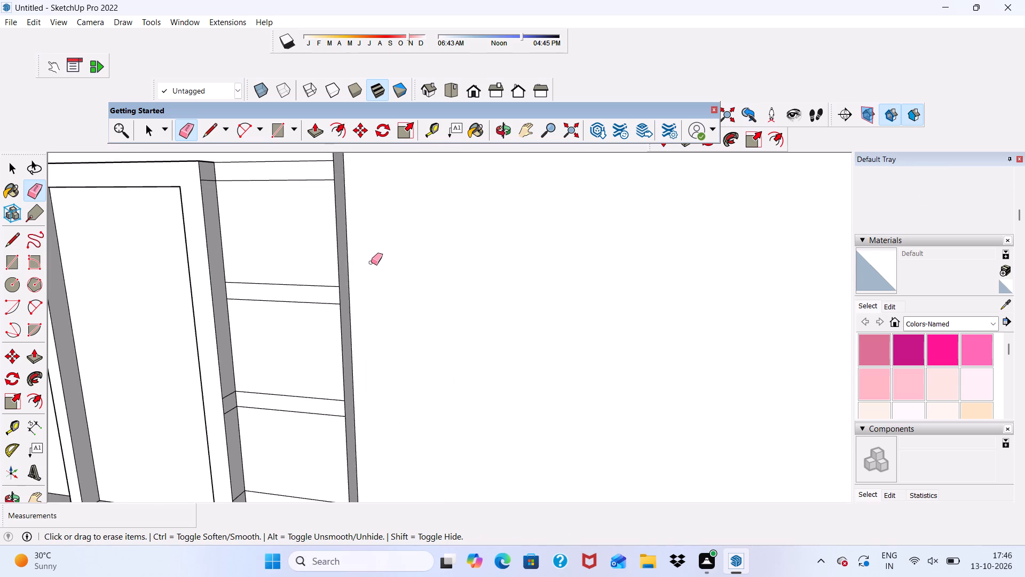
pyautogui.scroll(-7, 371, 262)
pyautogui.scroll(7, 434, 362)
pyautogui.scroll(6, 262, 311)
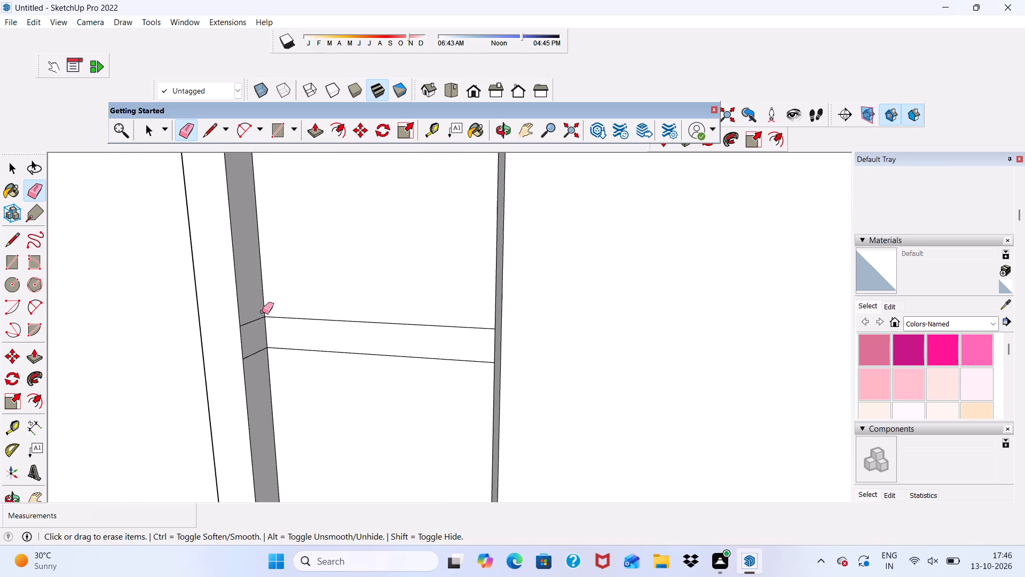
pyautogui.moveTo(249, 319); pyautogui.dragTo(248, 361)
# Erase the lowest pair of leftover panel lines on the window frame's outer right side, just above its bottom corner.
pyautogui.scroll(-7, 281, 318)
pyautogui.scroll(-4, 481, 249)
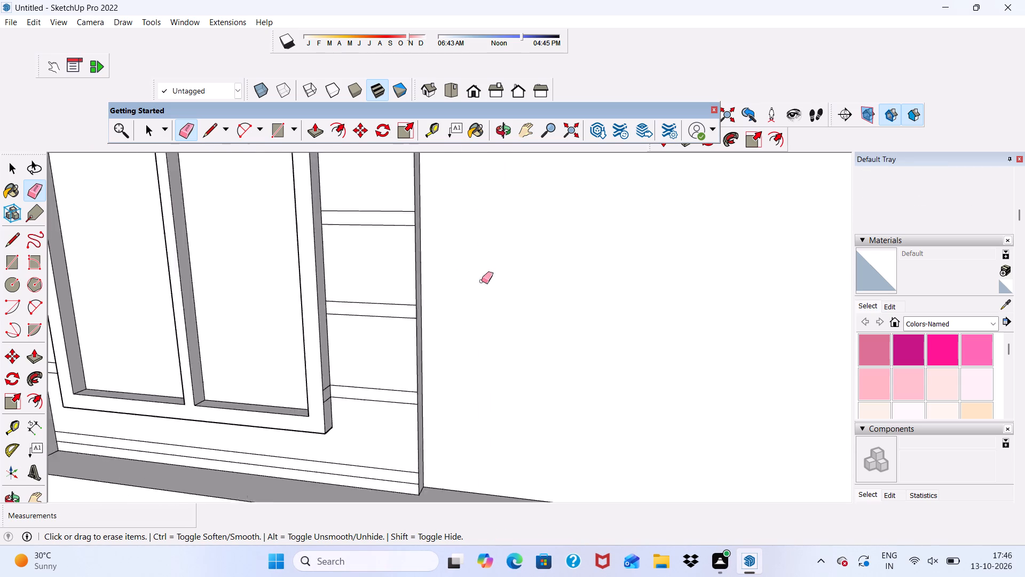
pyautogui.scroll(-2, 482, 281)
pyautogui.scroll(7, 431, 355)
pyautogui.scroll(6, 374, 336)
pyautogui.moveTo(360, 311); pyautogui.dragTo(361, 369)
pyautogui.scroll(-7, 401, 292)
pyautogui.scroll(-3, 601, 310)
pyautogui.scroll(4, 582, 379)
pyautogui.scroll(4, 509, 439)
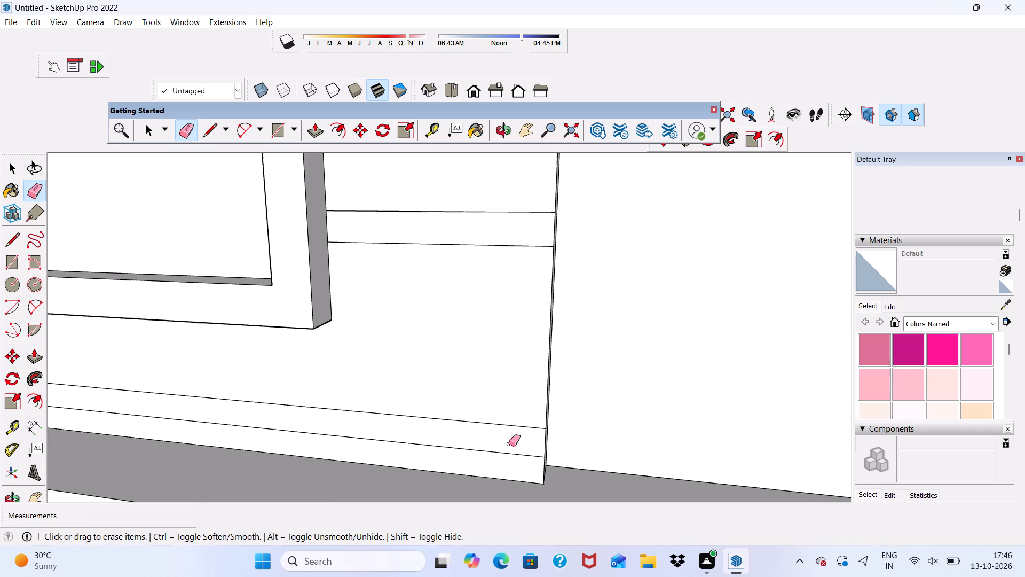
pyautogui.scroll(-6, 509, 444)
pyautogui.scroll(-7, 630, 345)
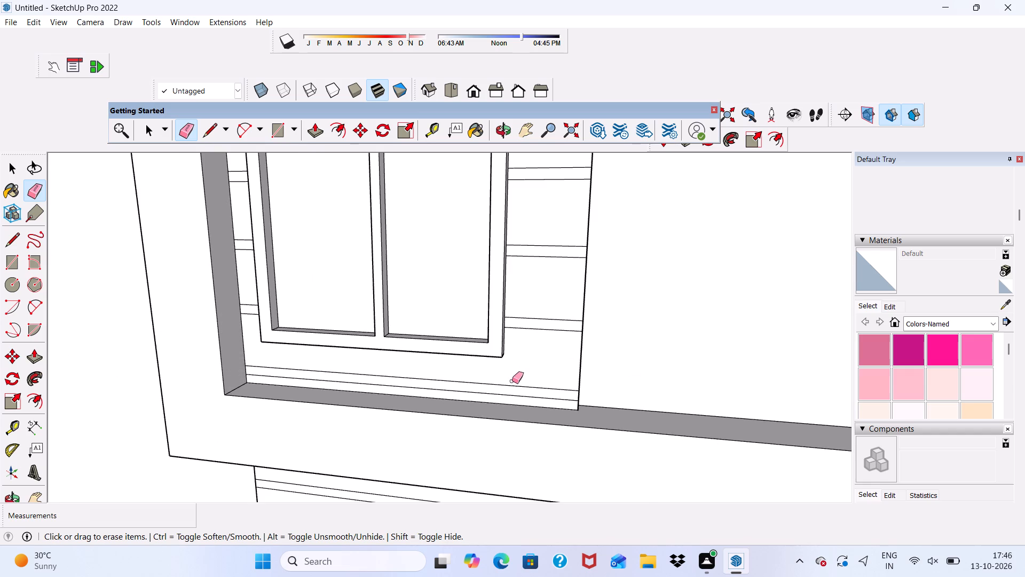
pyautogui.press('space')
# Inspect the cleaned window frame within the C-shaped strip and the surrounding facade.
pyautogui.scroll(1, 537, 362)
pyautogui.scroll(-6, 537, 364)
pyautogui.scroll(2, 630, 353)
pyautogui.scroll(-11, 630, 350)
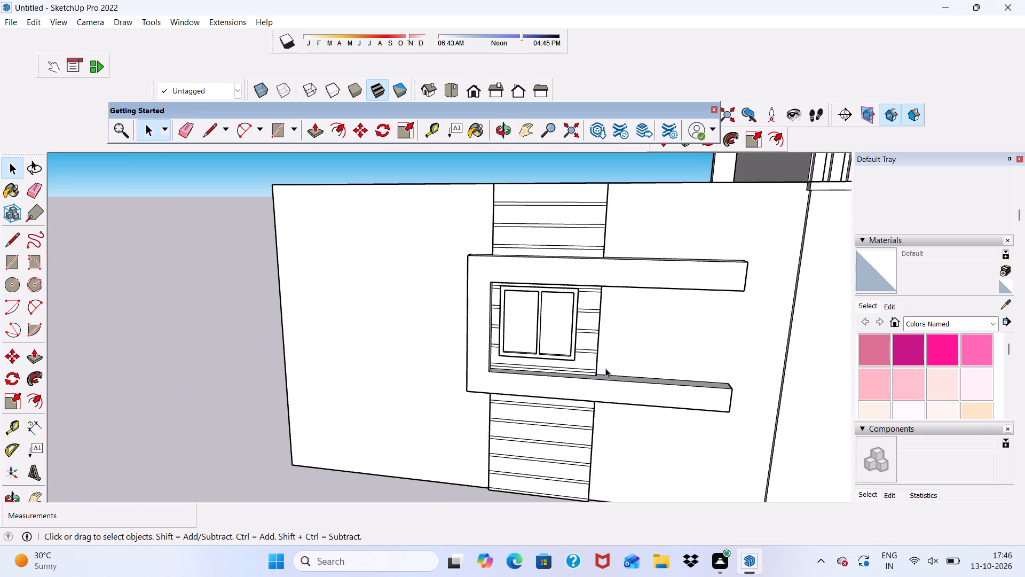
pyautogui.moveTo(605, 368); pyautogui.dragTo(590, 396, button='middle')
pyautogui.scroll(4, 590, 396)
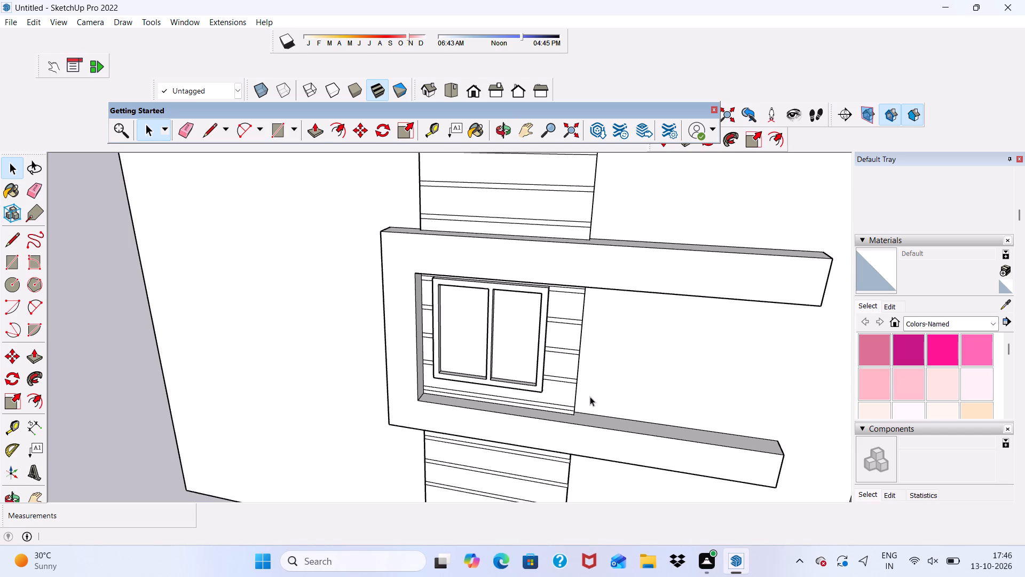
pyautogui.scroll(-6, 605, 305)
pyautogui.press('space')
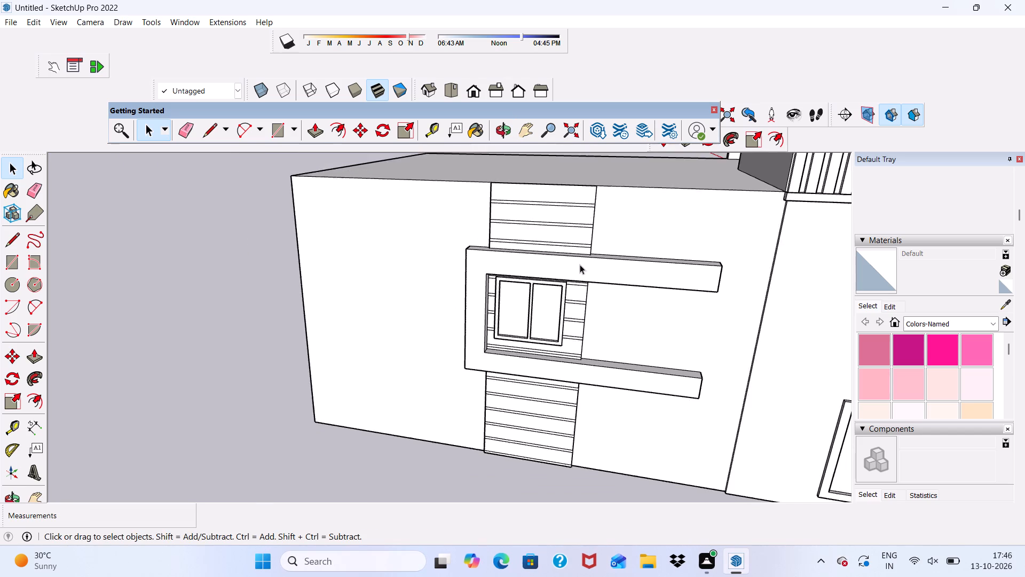
pyautogui.scroll(-6, 578, 273)
# Draw a rectangle about 5' 1 1/4" wide by 5' 3 3/4" high on the panelled band below the C-shaped strip.
pyautogui.moveTo(551, 407); pyautogui.dragTo(627, 381, button='middle')
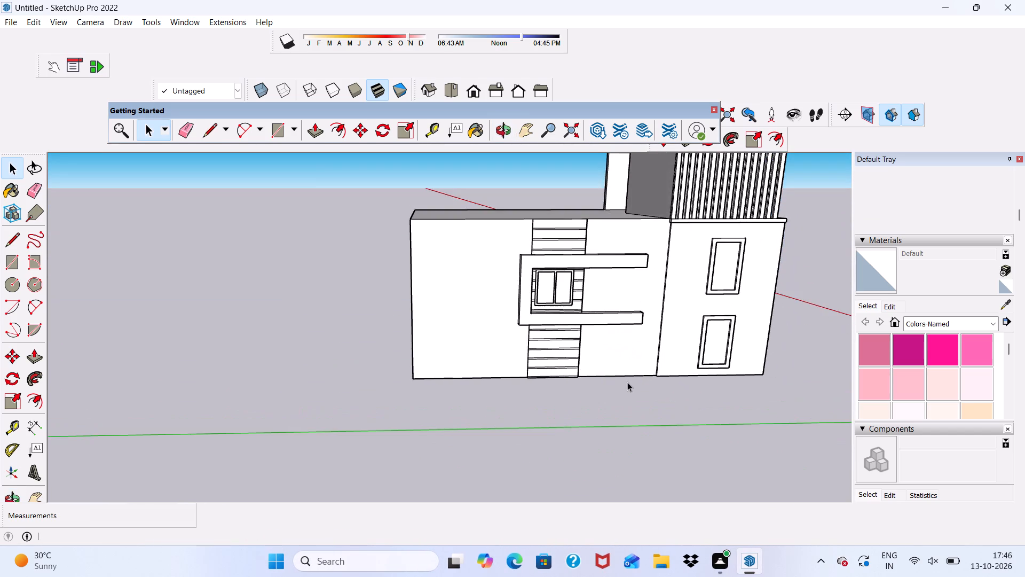
pyautogui.scroll(6, 627, 382)
pyautogui.scroll(-6, 616, 391)
pyautogui.scroll(4, 557, 332)
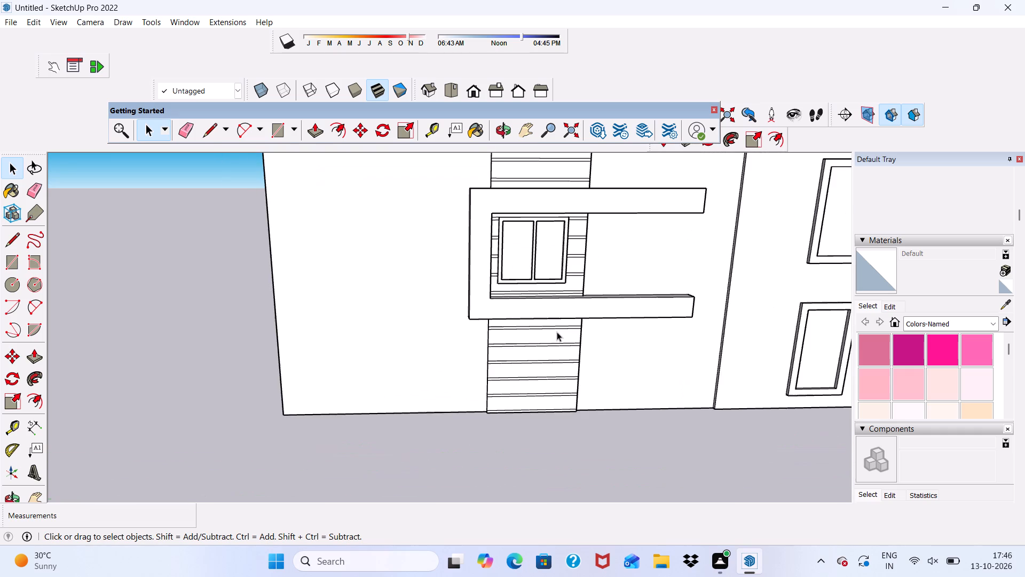
pyautogui.scroll(2, 557, 332)
pyautogui.moveTo(515, 330); pyautogui.dragTo(499, 280, button='middle')
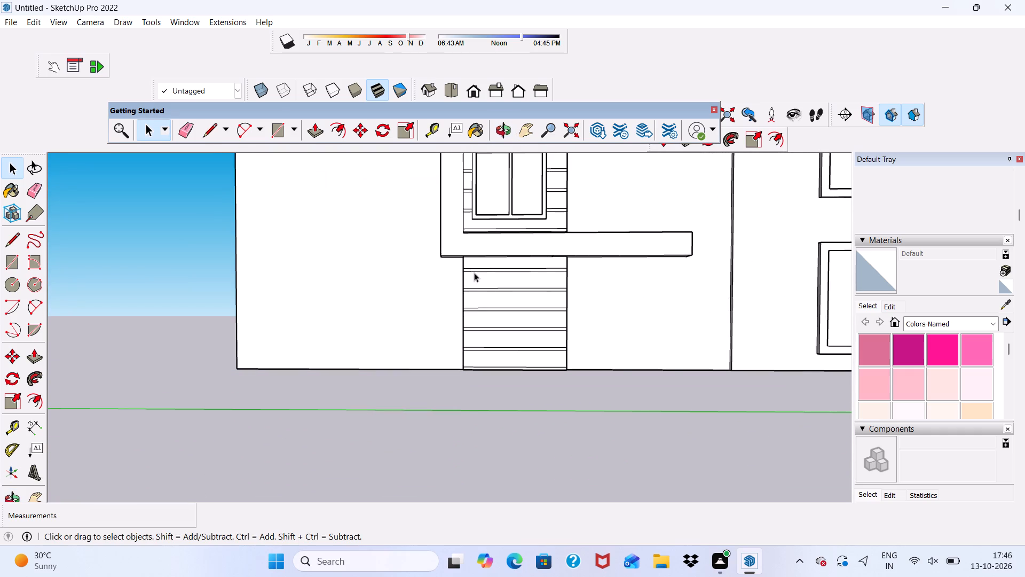
pyautogui.click(278, 128)
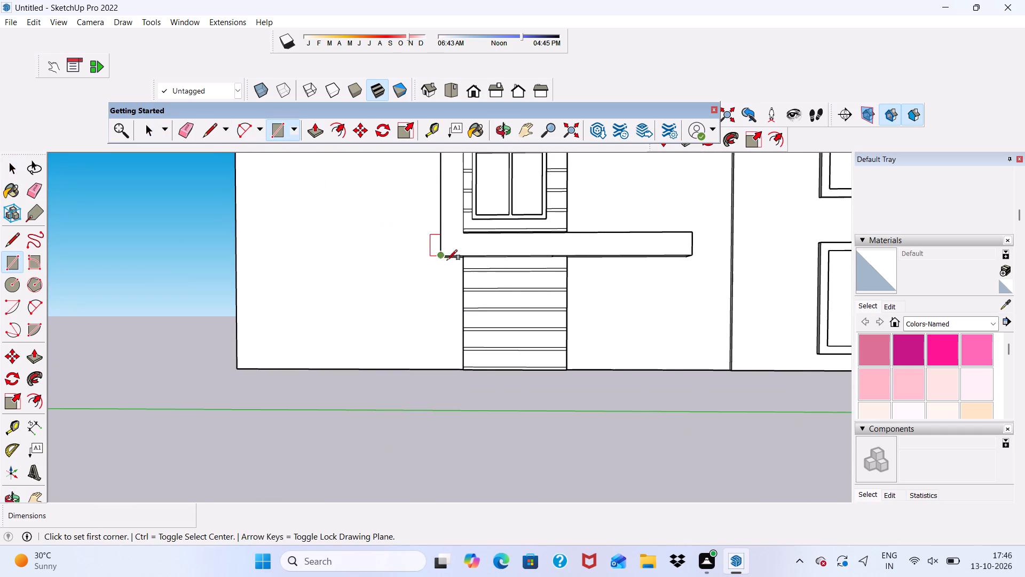
pyautogui.scroll(3, 519, 298)
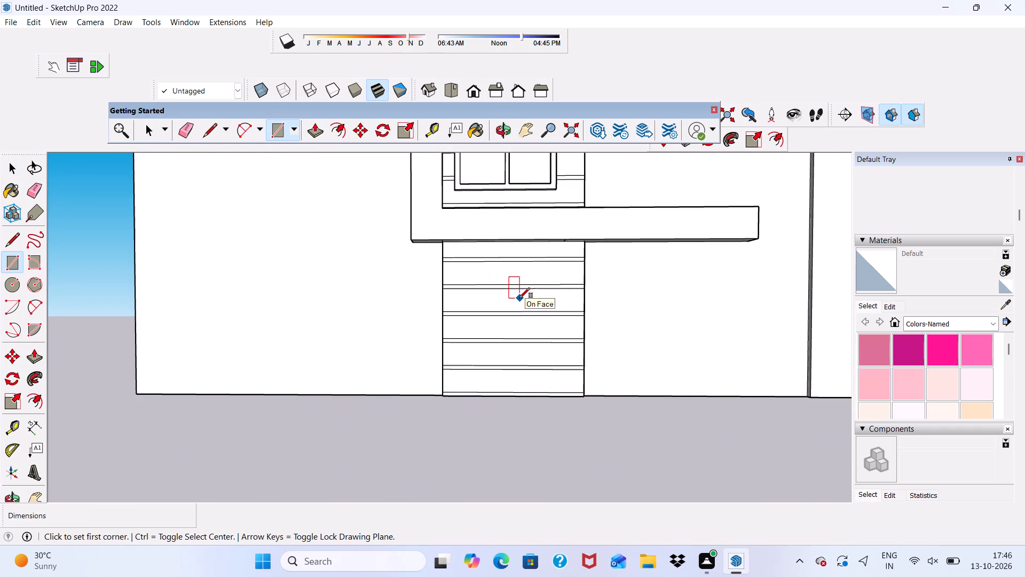
pyautogui.scroll(5, 462, 256)
pyautogui.click(462, 256)
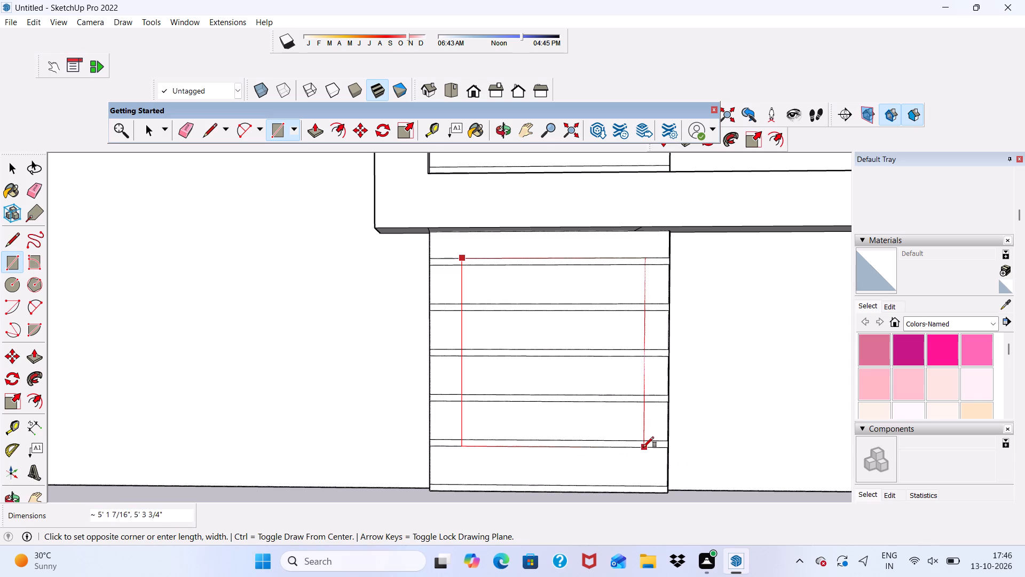
pyautogui.click(643, 447)
pyautogui.rightClick(643, 447)
pyautogui.press('space')
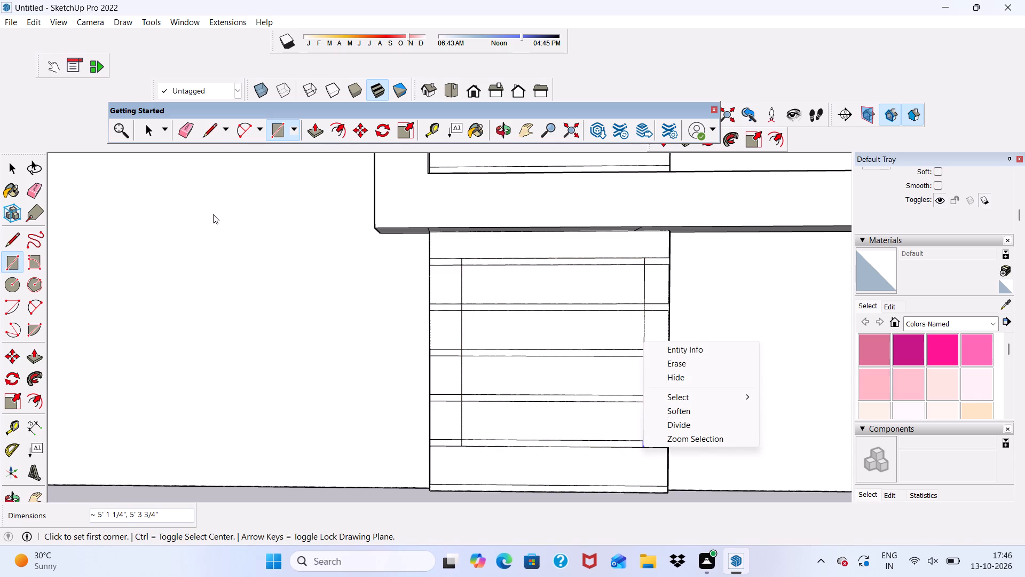
pyautogui.moveTo(224, 239); pyautogui.dragTo(233, 251, button='right')
pyautogui.click(233, 251)
pyautogui.press('space')
pyautogui.scroll(-6, 285, 246)
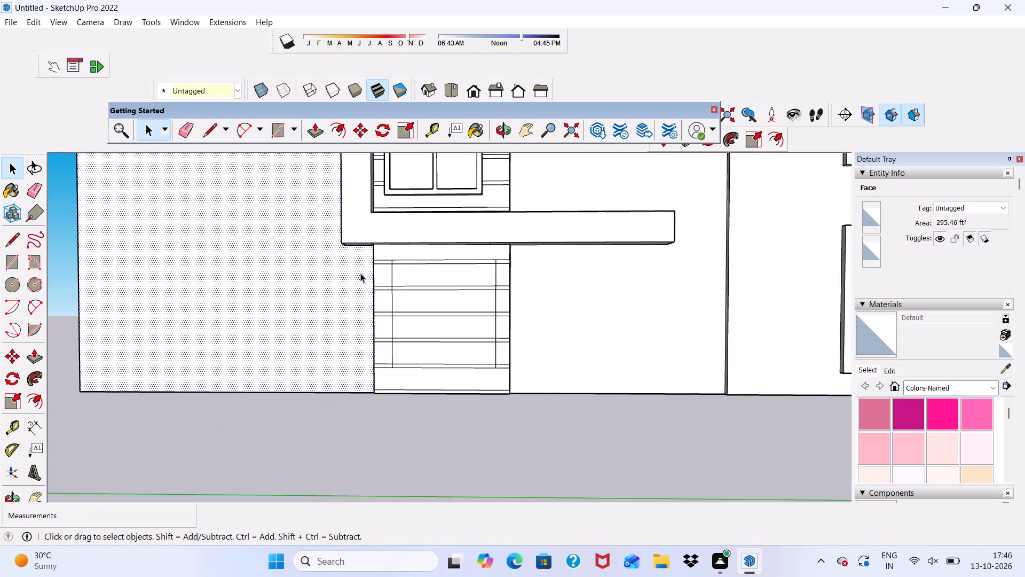
pyautogui.scroll(-7, 360, 273)
pyautogui.click(337, 377)
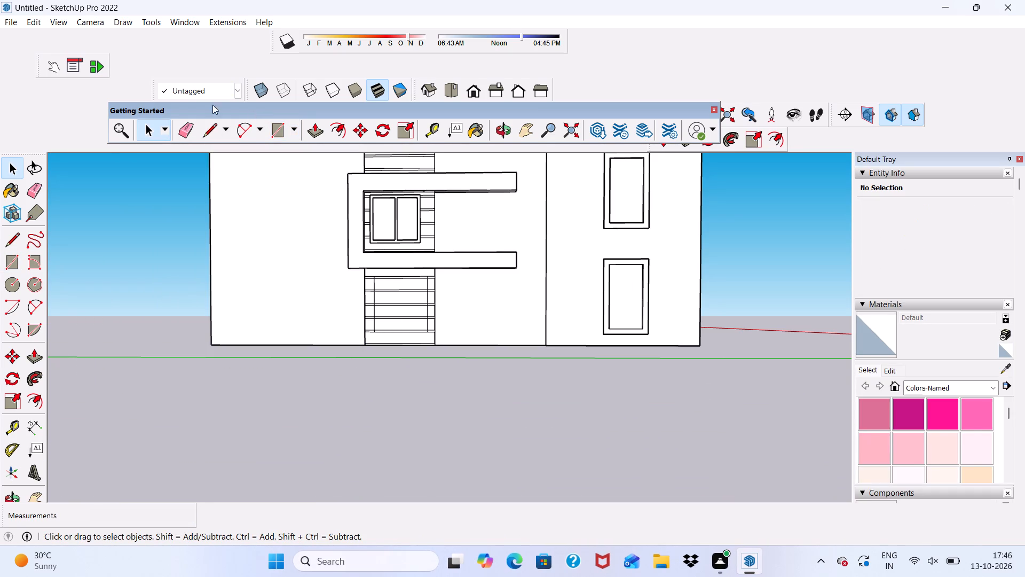
# Erase the horizontal panel lines inside the new rectangle below the C-shaped strip, keeping its outline.
pyautogui.click(184, 127)
pyautogui.scroll(6, 430, 353)
pyautogui.scroll(5, 416, 242)
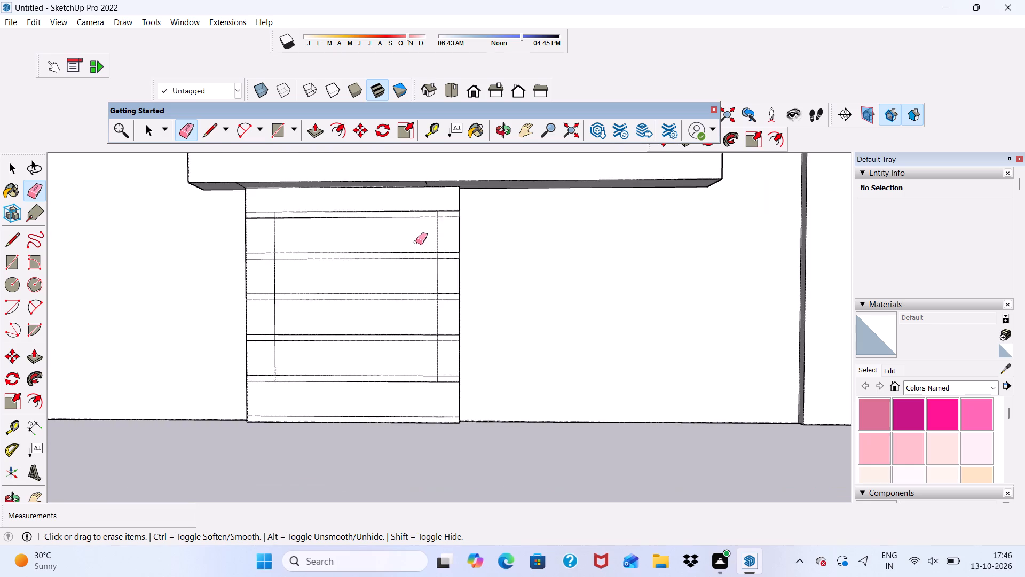
pyautogui.scroll(5, 385, 222)
pyautogui.moveTo(382, 212); pyautogui.dragTo(365, 280)
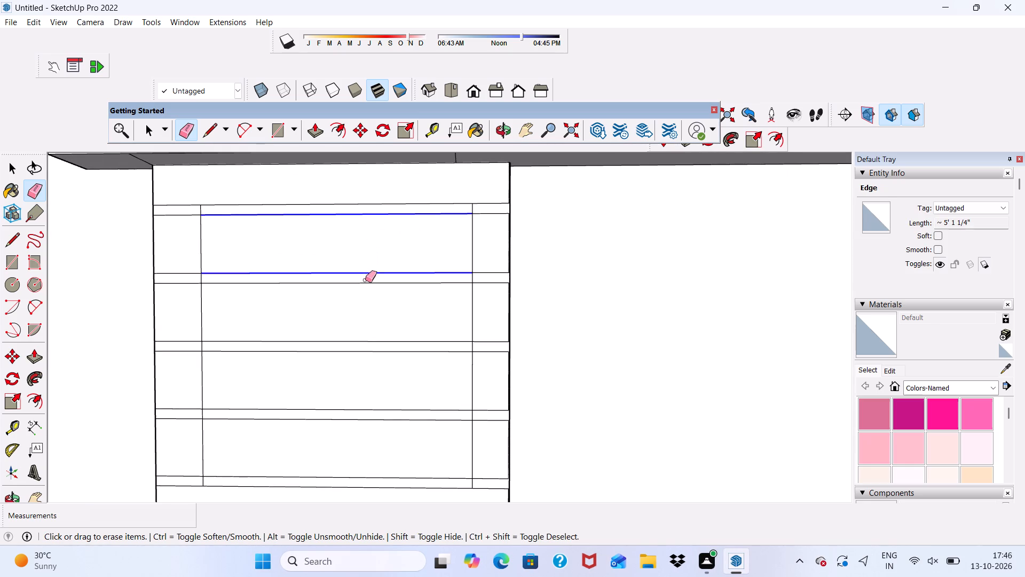
pyautogui.moveTo(365, 280); pyautogui.dragTo(345, 428)
pyautogui.scroll(-6, 368, 277)
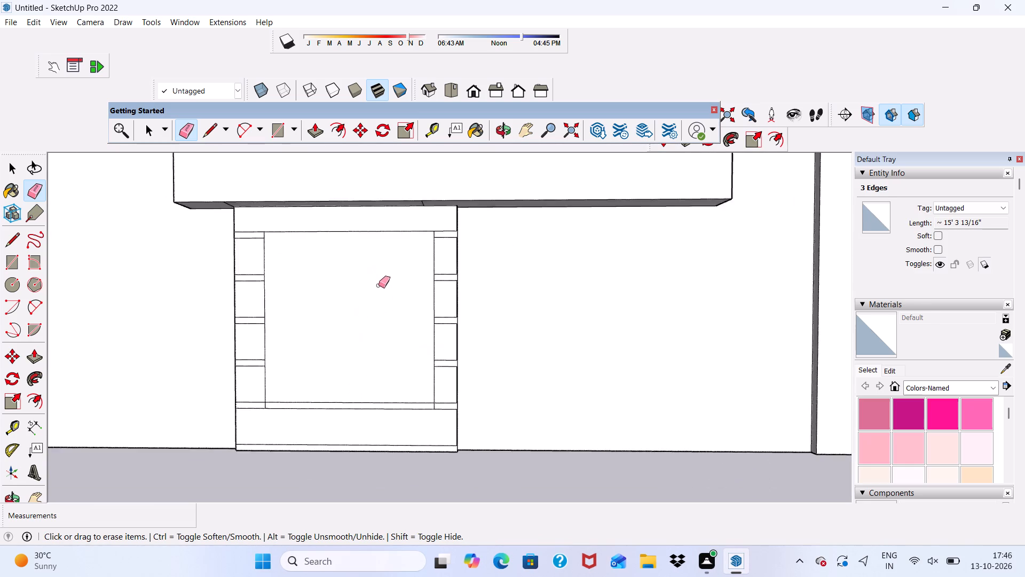
pyautogui.scroll(-1, 379, 285)
pyautogui.scroll(7, 358, 382)
pyautogui.click(358, 383)
pyautogui.scroll(-8, 359, 363)
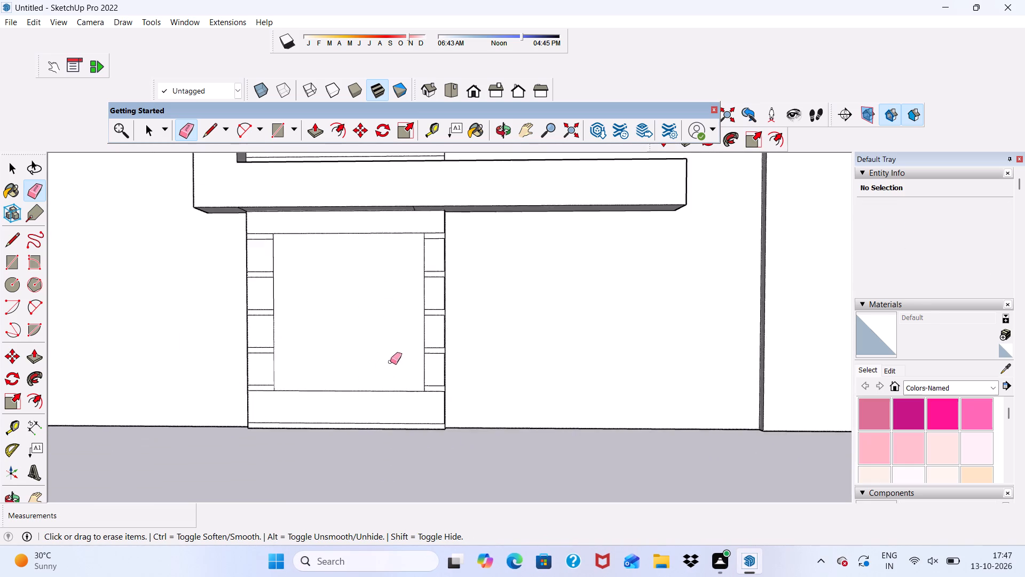
pyautogui.scroll(-2, 390, 362)
pyautogui.press('space')
# Offset the cleared lower rectangle's outline inward by 3" to form a window frame border.
pyautogui.scroll(6, 231, 290)
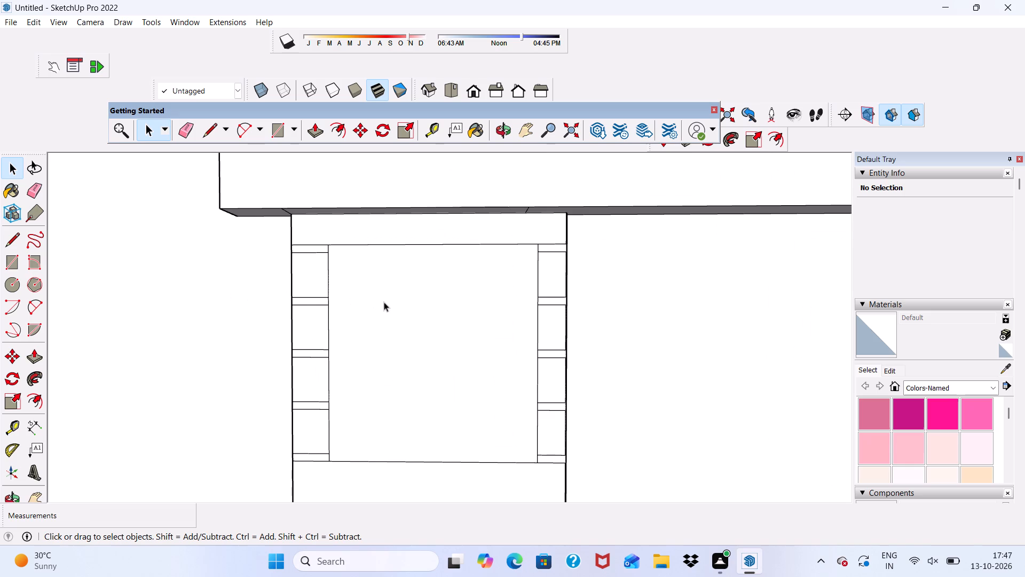
pyautogui.click(385, 302)
pyautogui.click(342, 131)
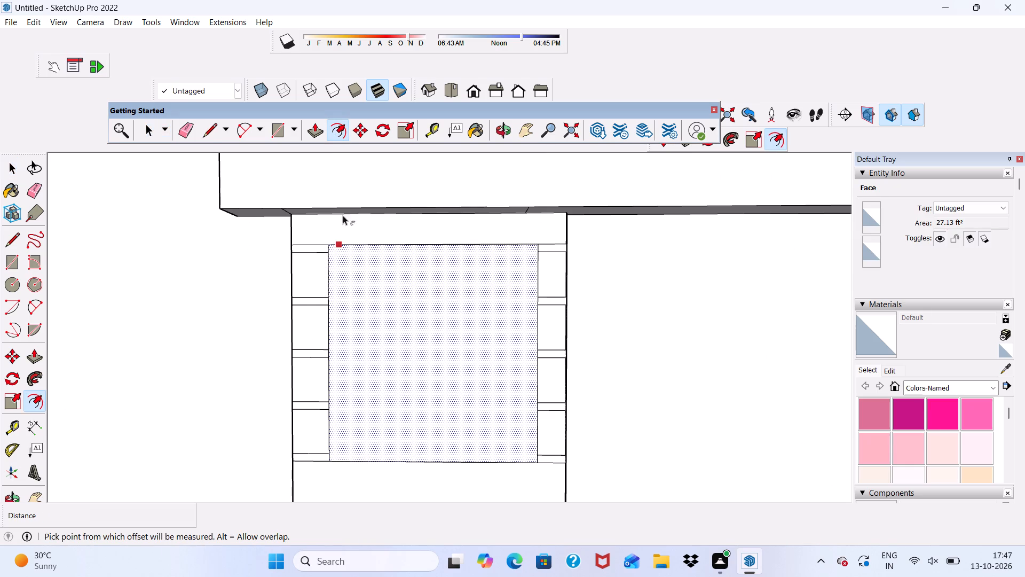
pyautogui.click(353, 243)
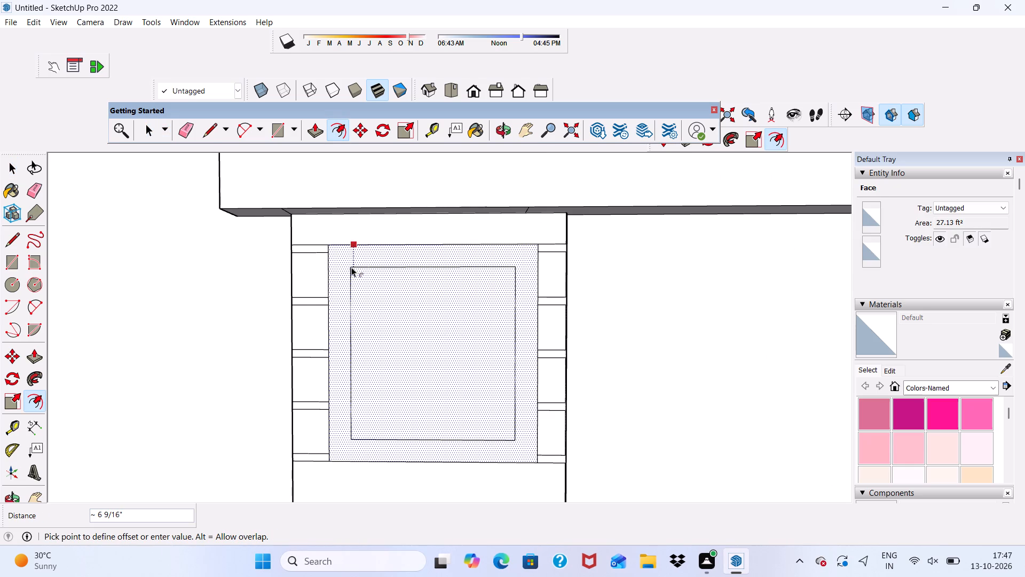
pyautogui.press('3')
pyautogui.hotkey('shift', '"')
pyautogui.press('Return')
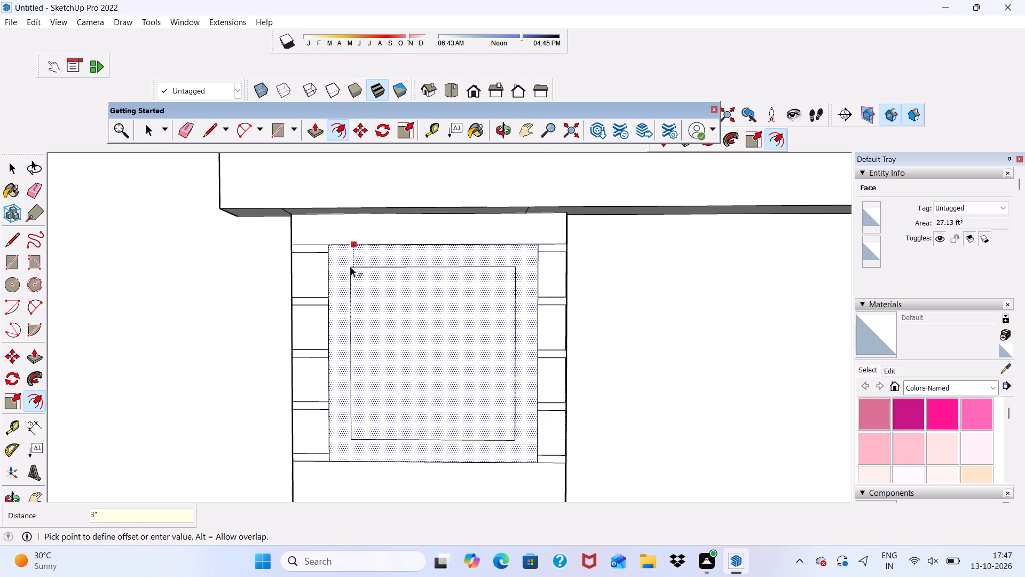
pyautogui.press('space')
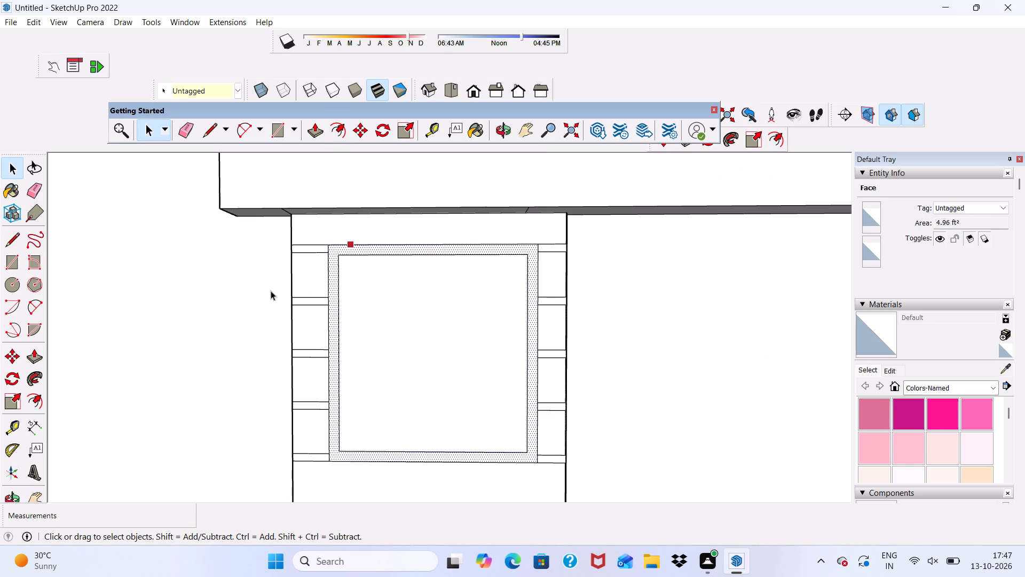
# Draw a narrow vertical mullion rectangle down the middle of the lower window, about 4' 9 3/4" high, spanning the frame's inner edges.
pyautogui.click(271, 291)
pyautogui.scroll(-6, 326, 255)
pyautogui.click(101, 454)
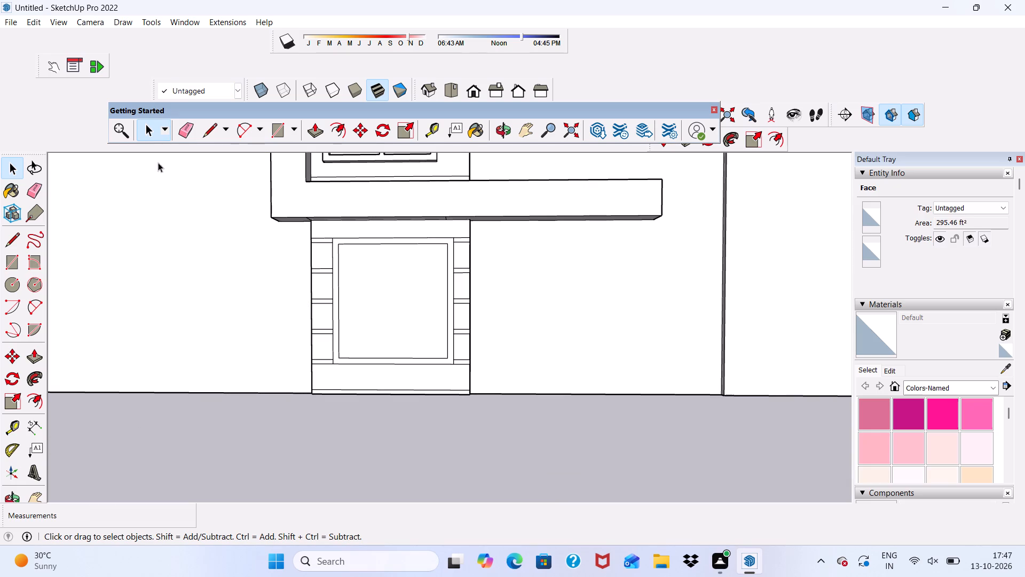
pyautogui.scroll(6, 180, 157)
pyautogui.click(268, 138)
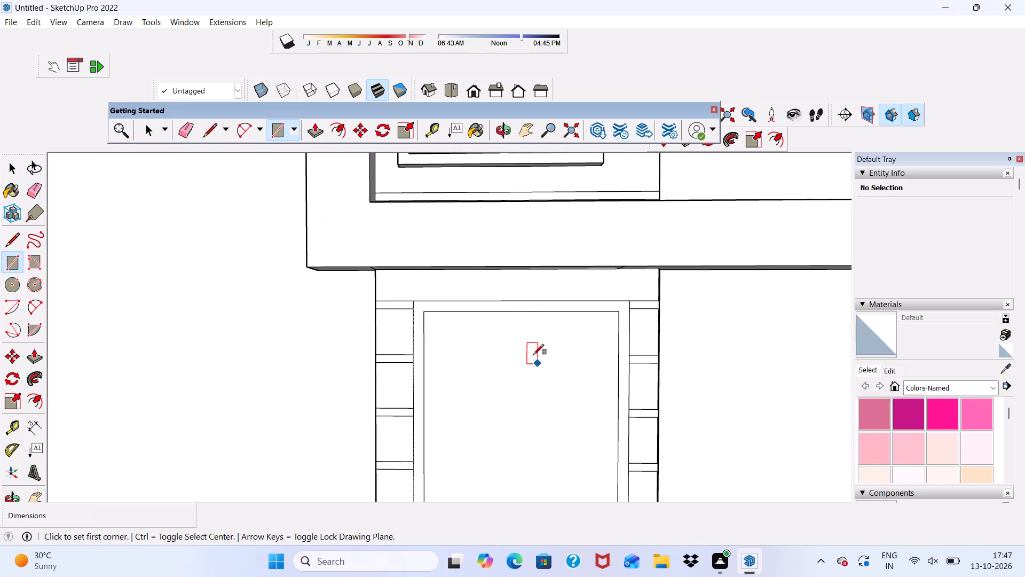
pyautogui.click(521, 314)
pyautogui.scroll(-6, 538, 260)
pyautogui.scroll(3, 547, 329)
pyautogui.scroll(-7, 466, 370)
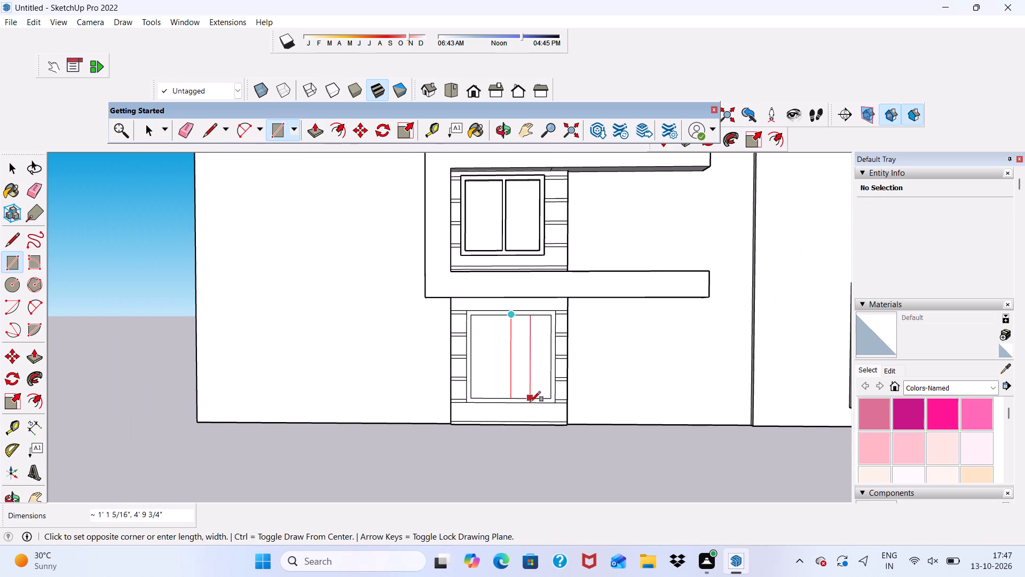
pyautogui.scroll(9, 532, 387)
pyautogui.scroll(4, 508, 309)
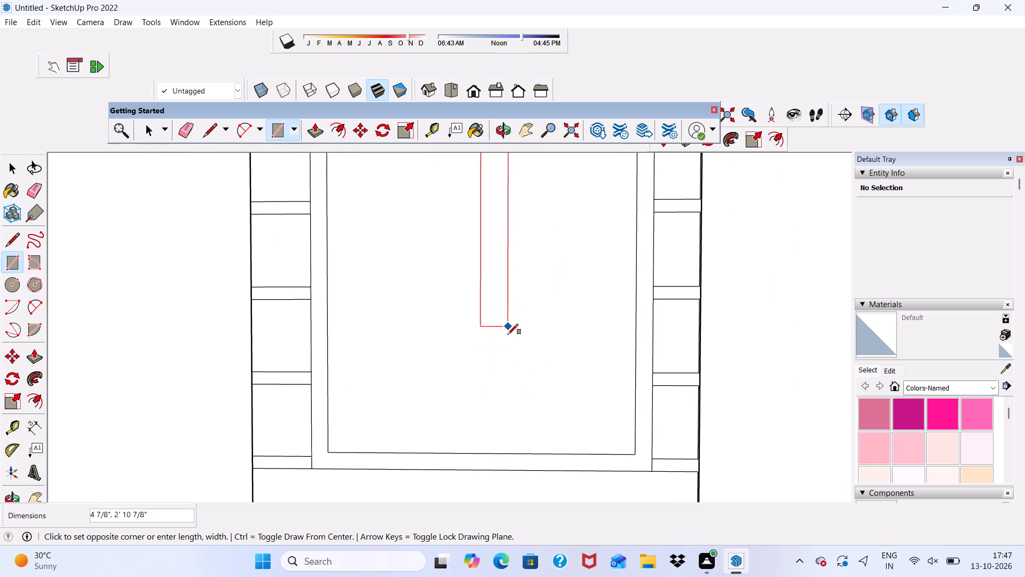
pyautogui.click(493, 451)
pyautogui.press('space')
pyautogui.scroll(-4, 494, 418)
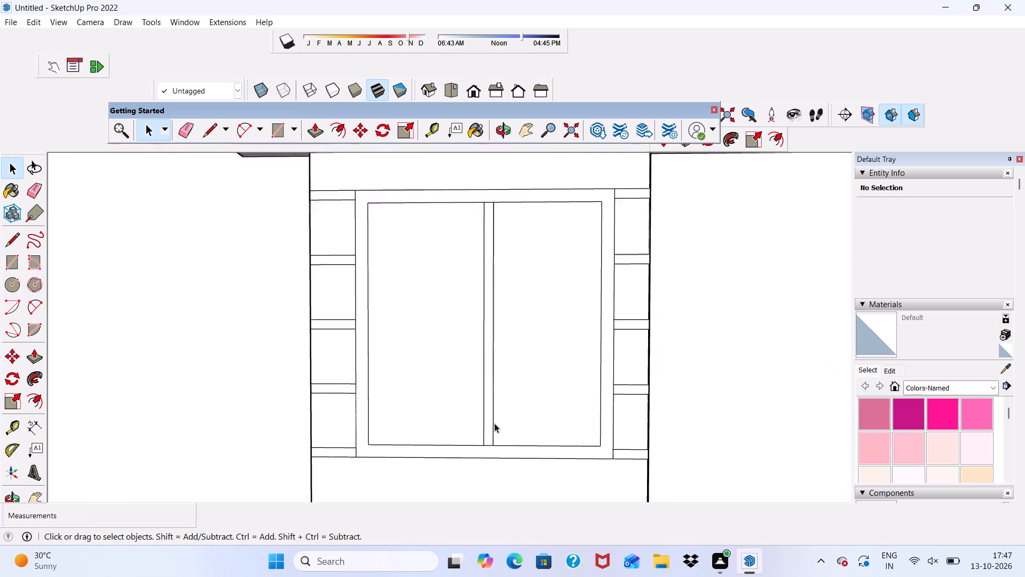
# Erase the short edges at the mullion's top and bottom so it merges with the lower window's frame border.
pyautogui.scroll(-1, 494, 423)
pyautogui.click(191, 125)
pyautogui.scroll(2, 403, 259)
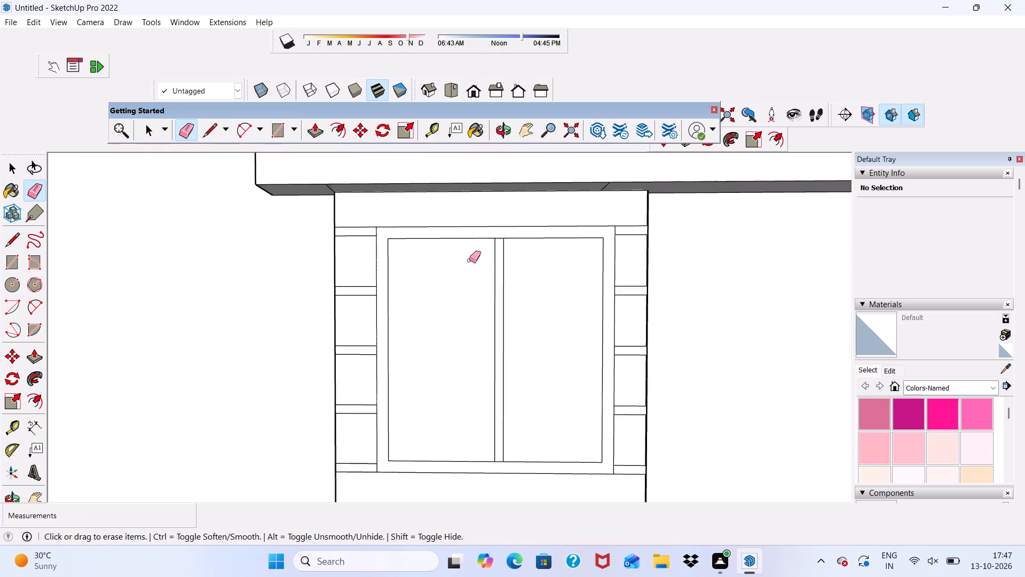
pyautogui.scroll(10, 469, 260)
pyautogui.moveTo(459, 243); pyautogui.dragTo(454, 253)
pyautogui.scroll(-14, 461, 249)
pyautogui.scroll(14, 483, 461)
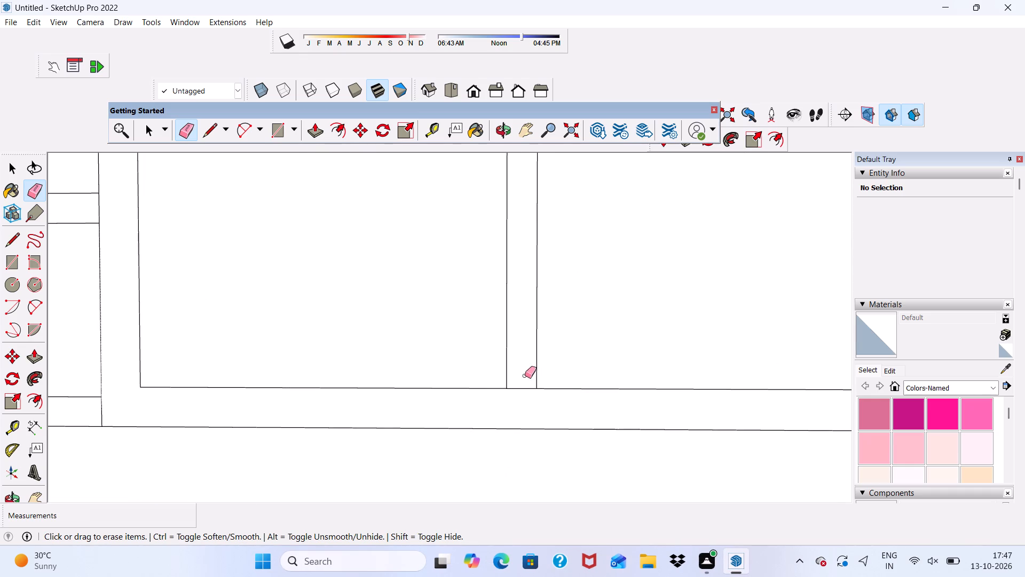
pyautogui.moveTo(525, 376); pyautogui.dragTo(508, 406)
pyautogui.press('space')
# Push/pull the lower window's merged frame and mullion face outward by 3".
pyautogui.click(525, 392)
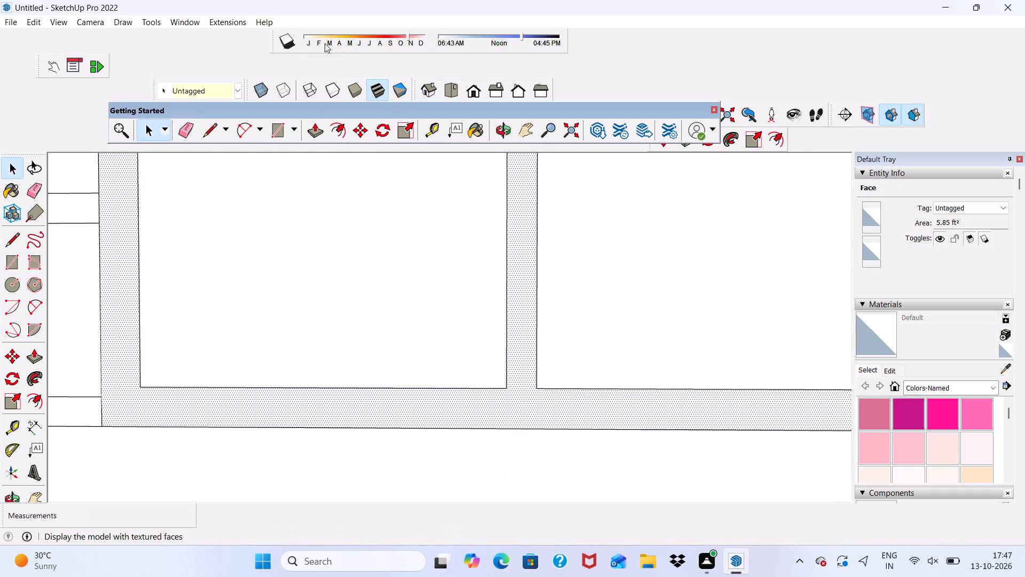
pyautogui.click(325, 132)
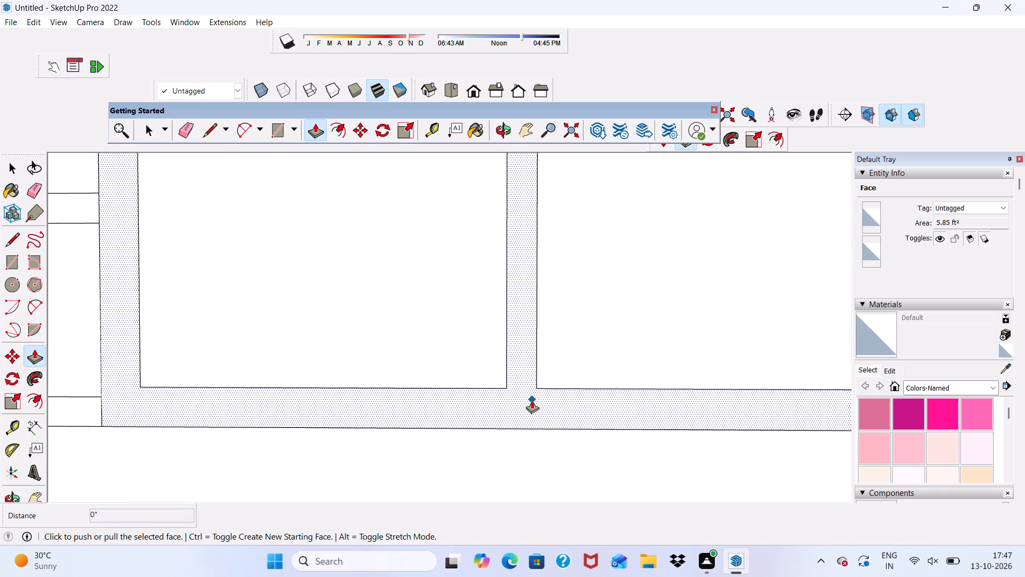
pyautogui.click(532, 400)
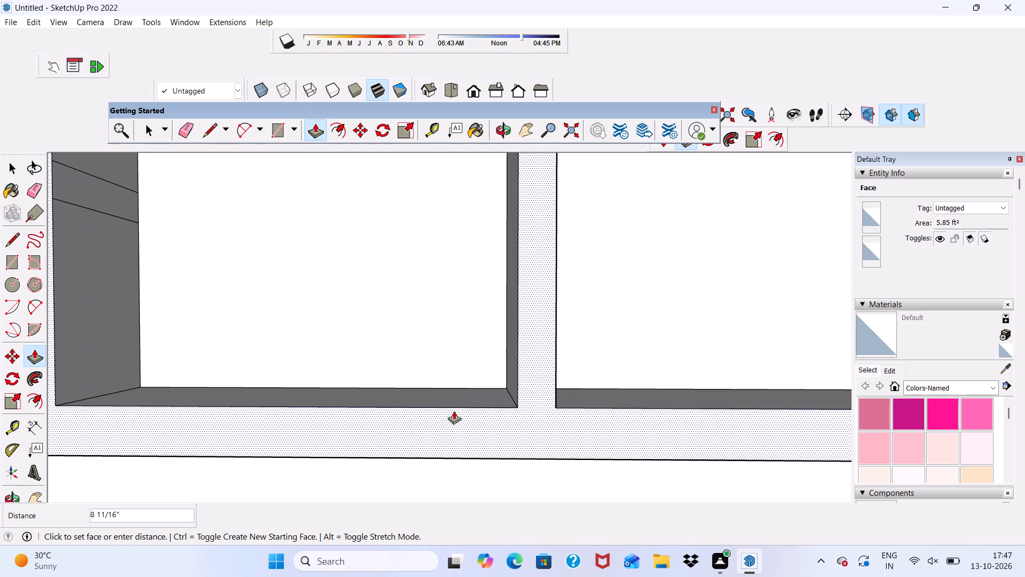
pyautogui.press('3')
pyautogui.hotkey('shift', '"')
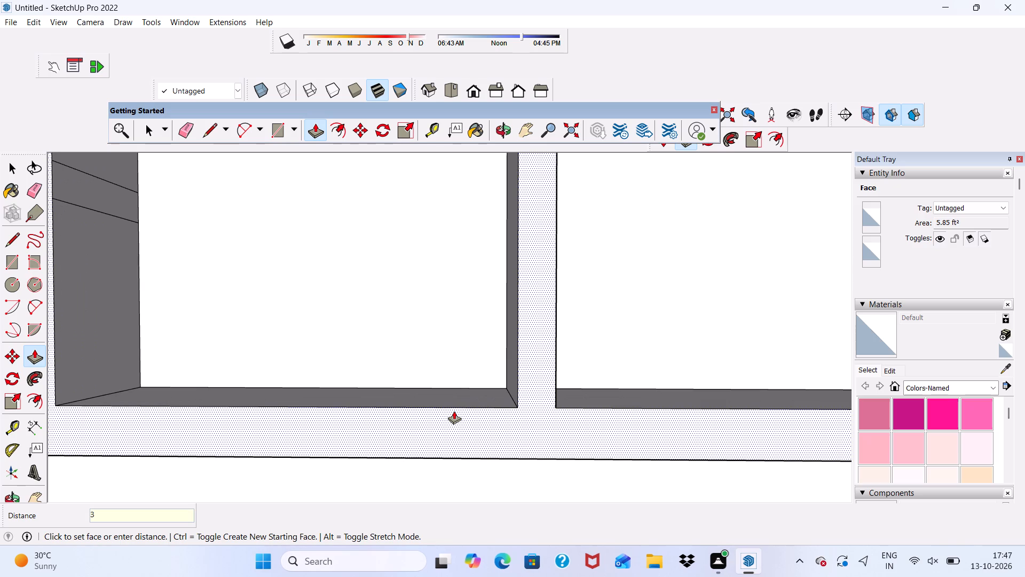
pyautogui.press('Return')
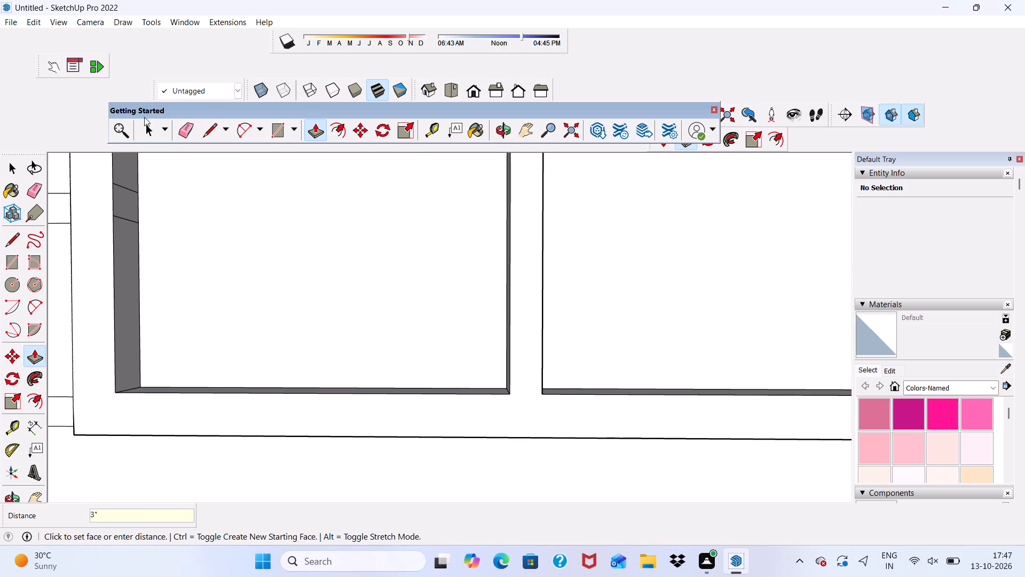
# Erase the leftover panel lines on the inner side face of the lower frame's left jamb.
pyautogui.click(186, 128)
pyautogui.scroll(-5, 211, 353)
pyautogui.click(474, 412)
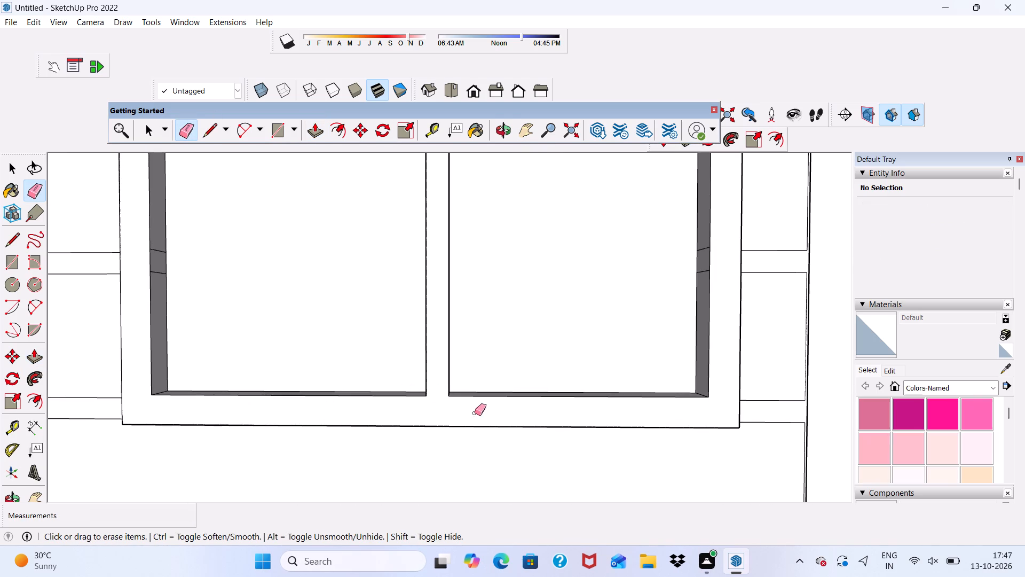
pyautogui.moveTo(475, 413); pyautogui.dragTo(328, 445, button='middle')
pyautogui.scroll(5, 347, 280)
pyautogui.scroll(4, 208, 277)
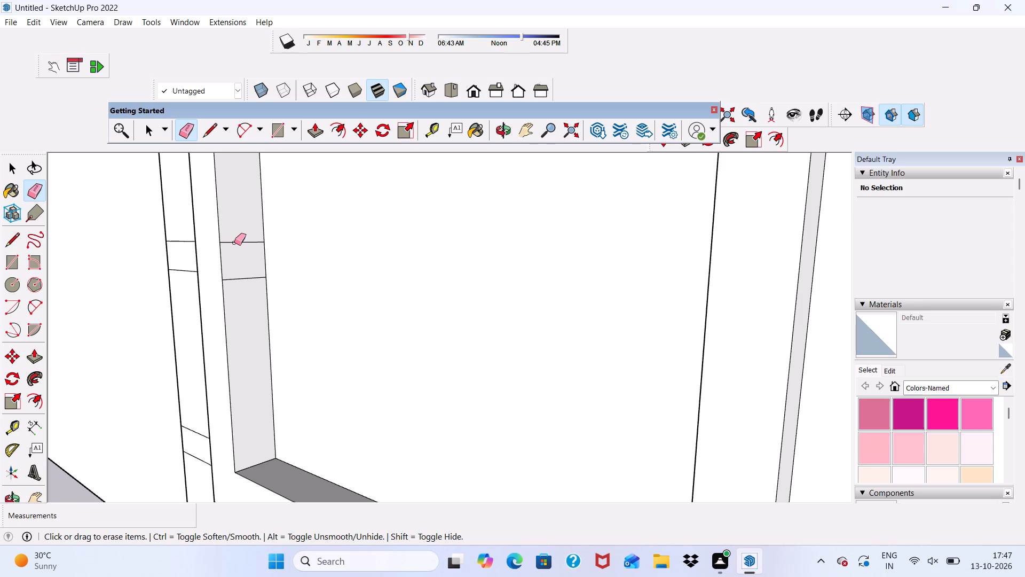
pyautogui.moveTo(234, 243); pyautogui.dragTo(241, 282)
pyautogui.scroll(-7, 259, 361)
pyautogui.scroll(-6, 341, 412)
pyautogui.scroll(2, 316, 206)
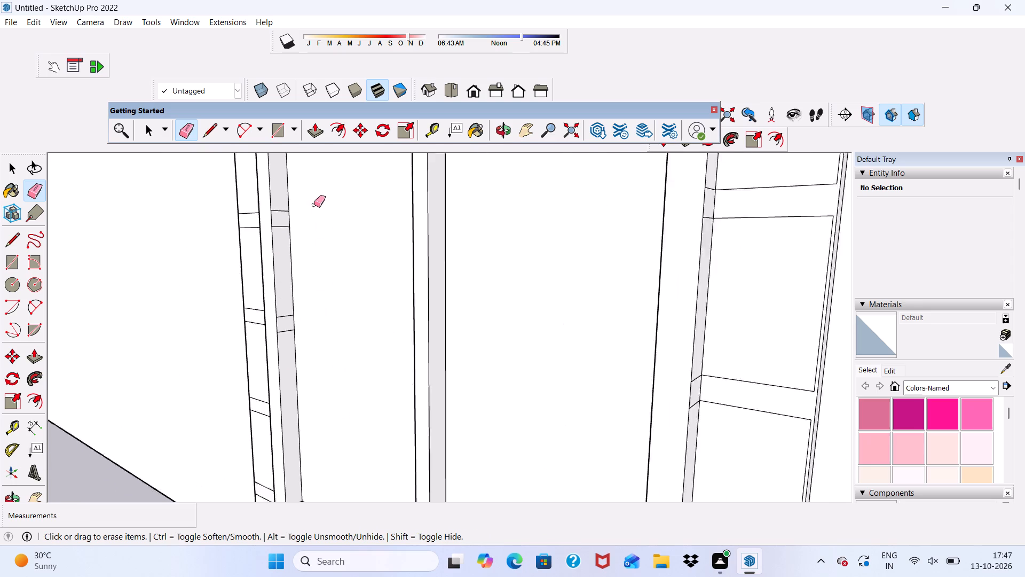
pyautogui.scroll(9, 314, 205)
pyautogui.moveTo(272, 212); pyautogui.dragTo(271, 254)
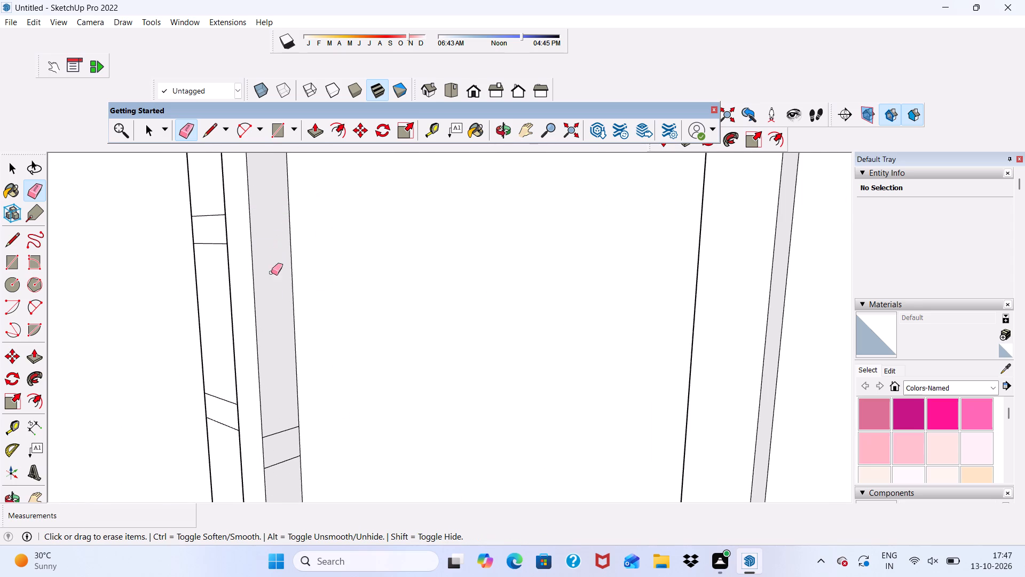
pyautogui.moveTo(274, 421); pyautogui.dragTo(277, 466)
pyautogui.scroll(-9, 264, 379)
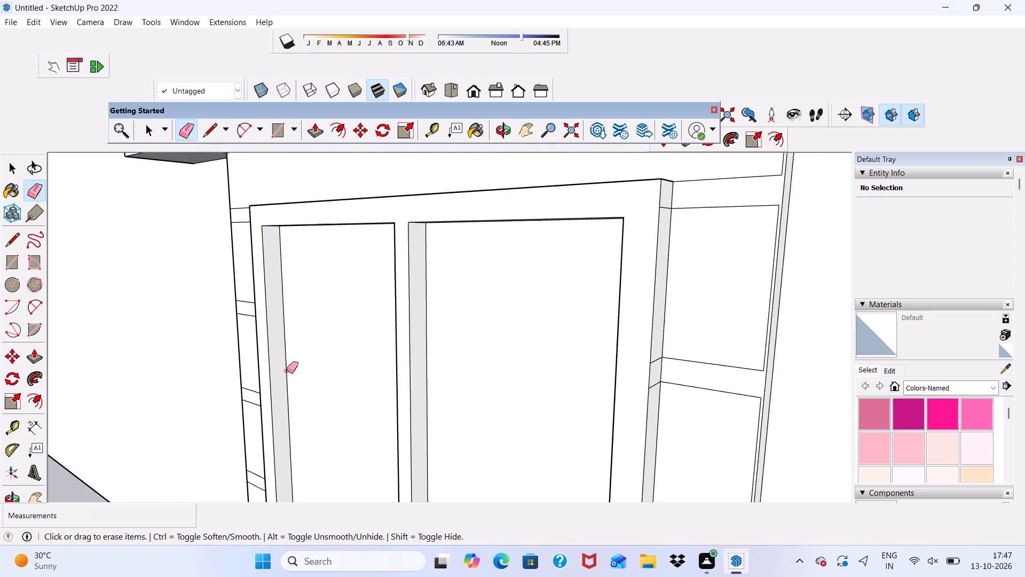
# Erase the leftover panel lines on the inner side face of the lower frame's right jamb.
pyautogui.moveTo(286, 373); pyautogui.dragTo(653, 340, button='middle')
pyautogui.scroll(5, 587, 330)
pyautogui.moveTo(589, 301); pyautogui.dragTo(589, 341)
pyautogui.scroll(-7, 591, 322)
pyautogui.scroll(7, 587, 398)
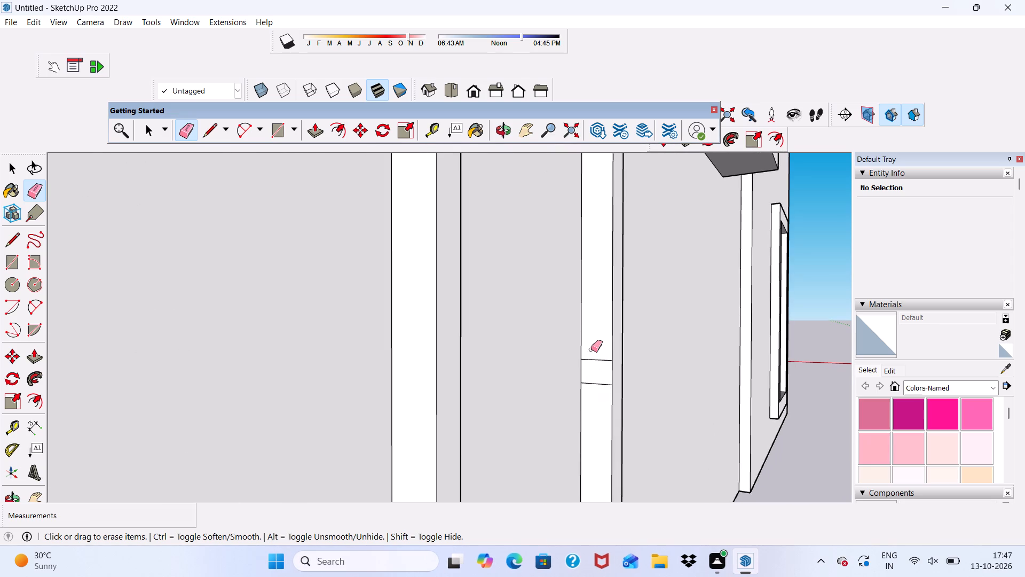
pyautogui.moveTo(591, 349); pyautogui.dragTo(591, 393)
pyautogui.scroll(-7, 590, 258)
pyautogui.scroll(7, 563, 415)
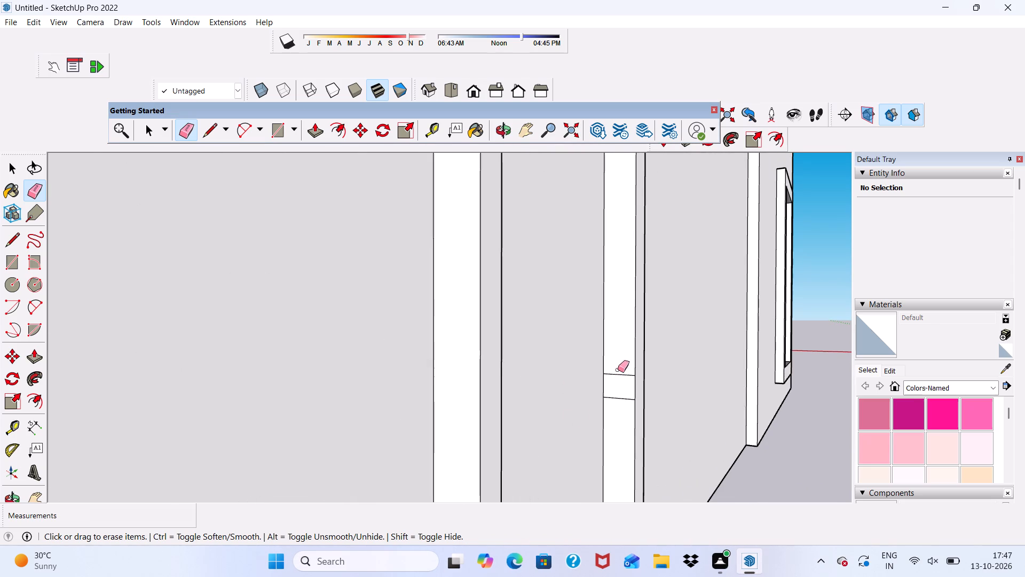
pyautogui.moveTo(618, 370); pyautogui.dragTo(615, 402)
pyautogui.scroll(-2, 630, 382)
# Erase the leftover panel lines along the middle and lower part of the lower frame's outer right side.
pyautogui.moveTo(630, 382); pyautogui.dragTo(247, 392, button='middle')
pyautogui.scroll(6, 413, 222)
pyautogui.scroll(-1, 359, 227)
pyautogui.moveTo(365, 214); pyautogui.dragTo(355, 273)
pyautogui.scroll(-7, 364, 222)
pyautogui.scroll(5, 369, 355)
pyautogui.moveTo(358, 405); pyautogui.dragTo(358, 446)
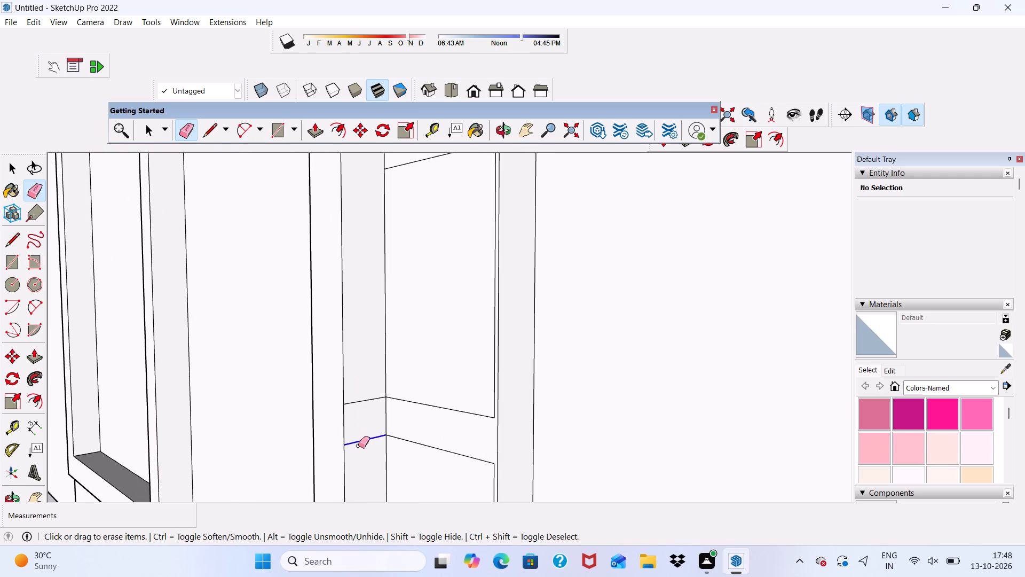
pyautogui.moveTo(358, 446); pyautogui.dragTo(358, 434)
pyautogui.moveTo(362, 410); pyautogui.dragTo(363, 397)
pyautogui.scroll(-8, 365, 389)
pyautogui.scroll(-7, 396, 338)
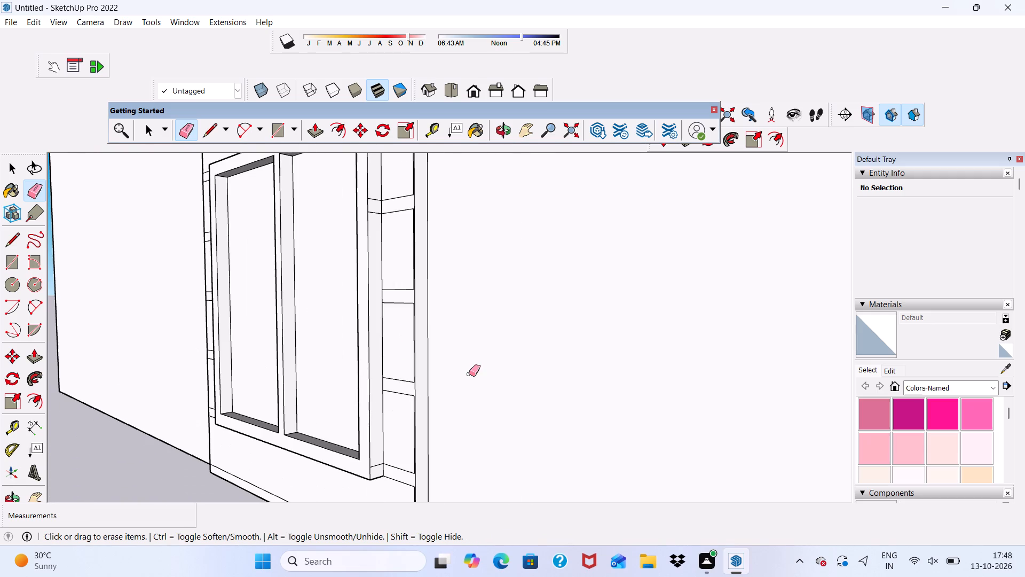
# Erase the remaining panel lines near the top of the lower frame's outer right side.
pyautogui.scroll(4, 406, 170)
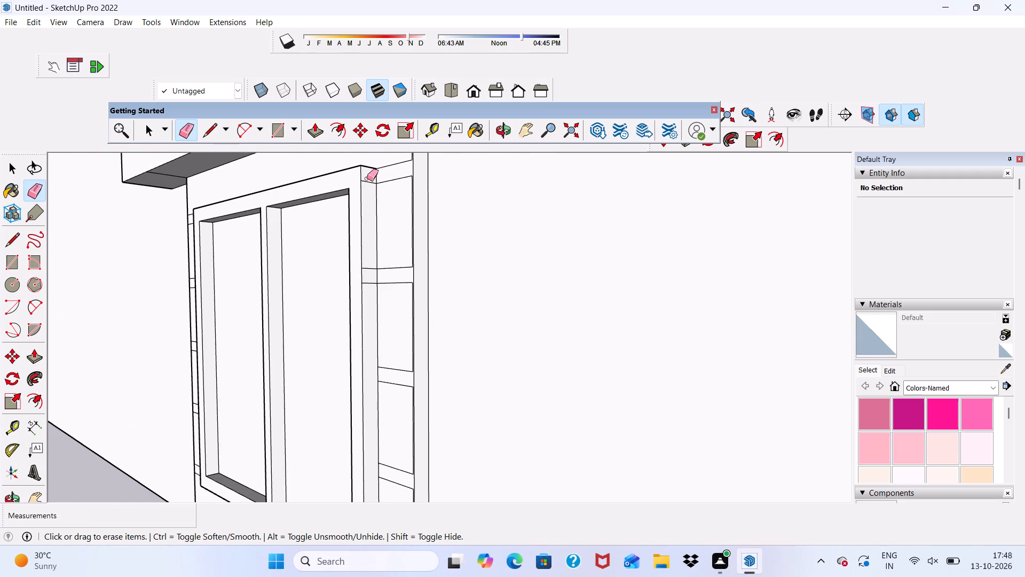
pyautogui.moveTo(367, 178); pyautogui.dragTo(365, 207)
pyautogui.scroll(10, 372, 269)
pyautogui.moveTo(370, 245); pyautogui.dragTo(356, 307)
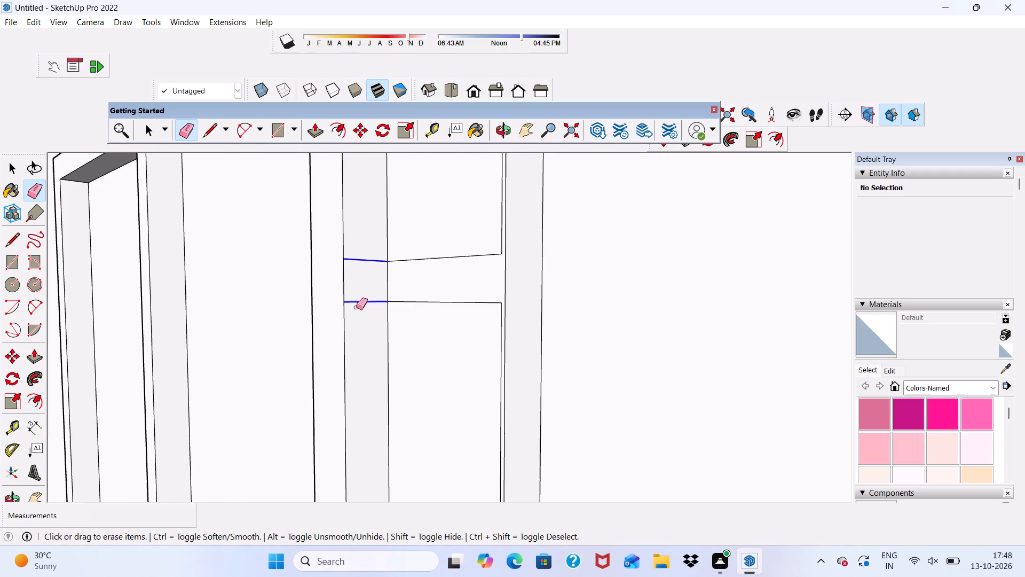
pyautogui.moveTo(356, 307); pyautogui.dragTo(358, 309)
pyautogui.scroll(-13, 371, 271)
# Erase the first pair of leftover panel lines on the lower frame's outer left side.
pyautogui.moveTo(407, 330); pyautogui.dragTo(880, 316, button='middle')
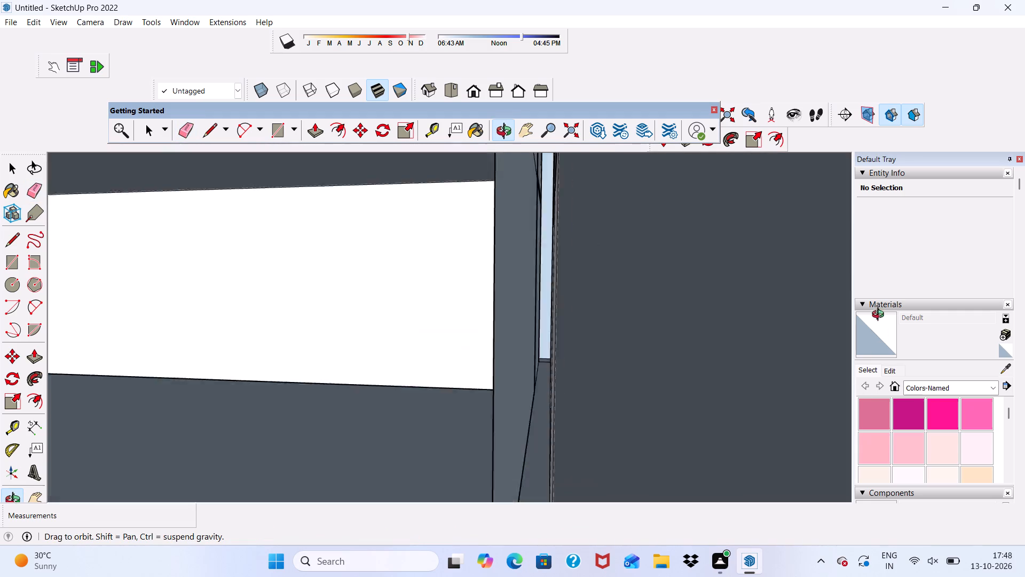
pyautogui.moveTo(880, 316); pyautogui.dragTo(773, 281, button='middle')
pyautogui.scroll(7, 258, 266)
pyautogui.scroll(4, 463, 185)
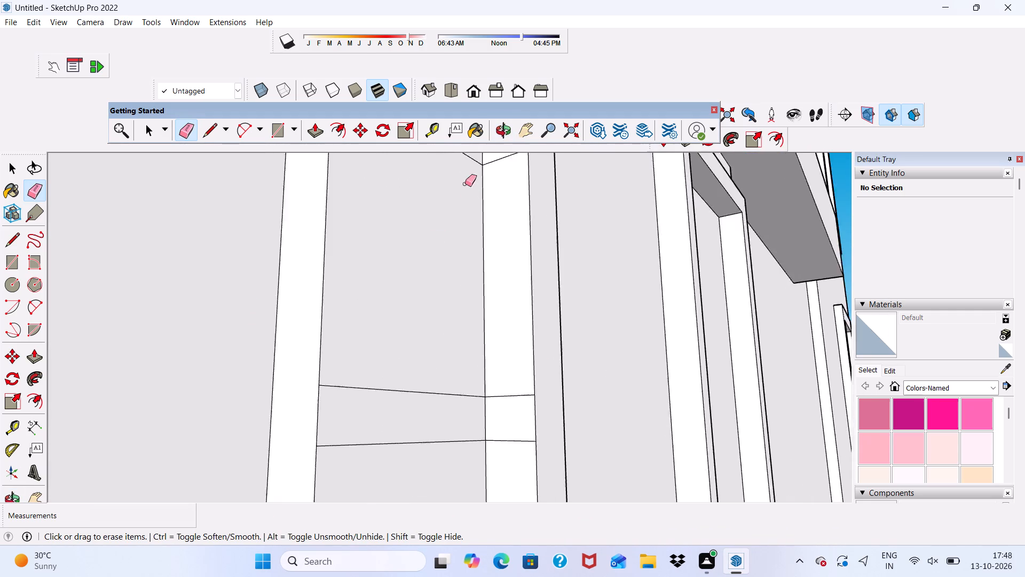
pyautogui.scroll(-9, 460, 251)
pyautogui.scroll(6, 482, 233)
pyautogui.moveTo(478, 203); pyautogui.dragTo(477, 237)
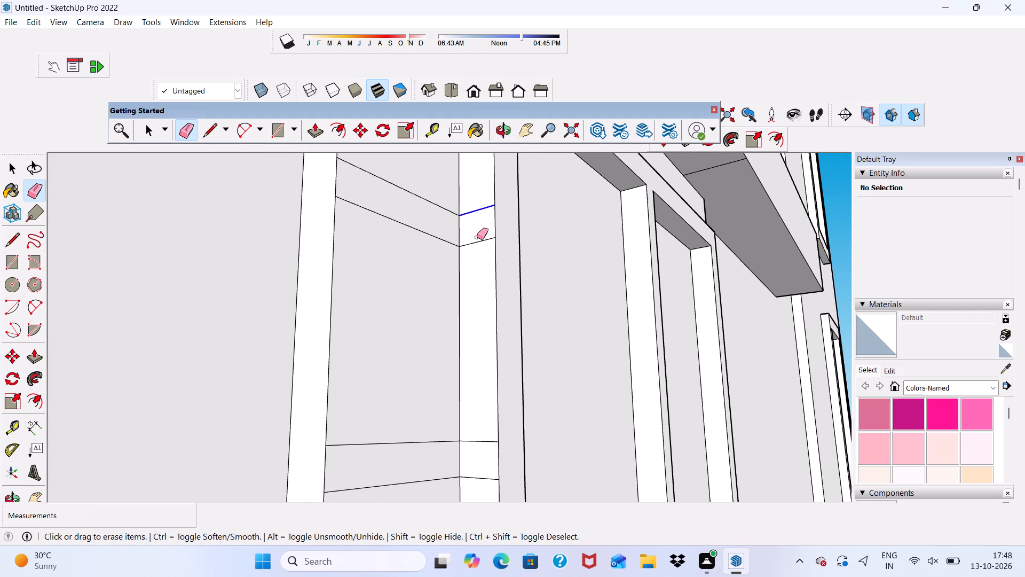
pyautogui.moveTo(477, 237); pyautogui.dragTo(479, 243)
pyautogui.scroll(-12, 503, 216)
pyautogui.scroll(6, 530, 303)
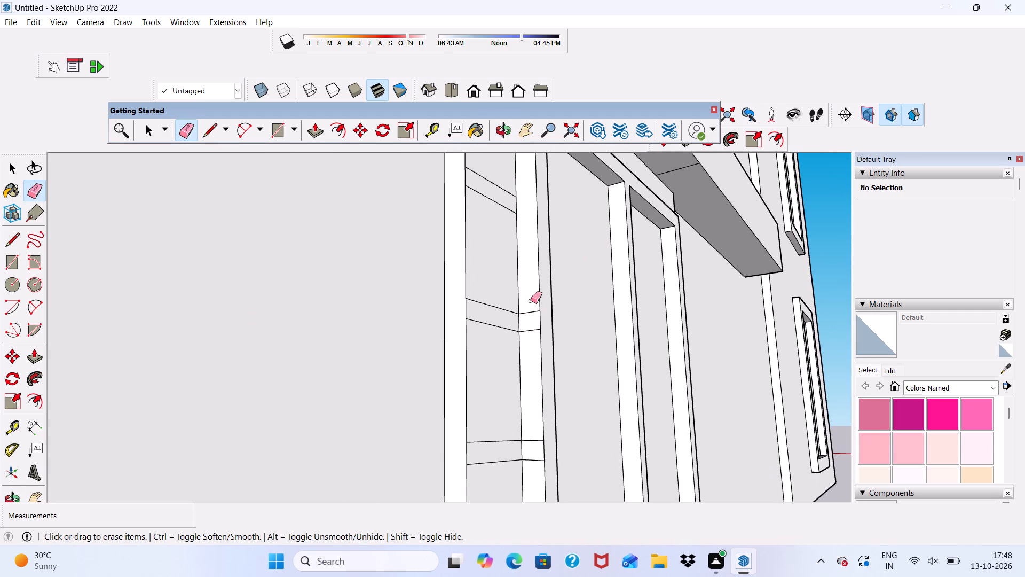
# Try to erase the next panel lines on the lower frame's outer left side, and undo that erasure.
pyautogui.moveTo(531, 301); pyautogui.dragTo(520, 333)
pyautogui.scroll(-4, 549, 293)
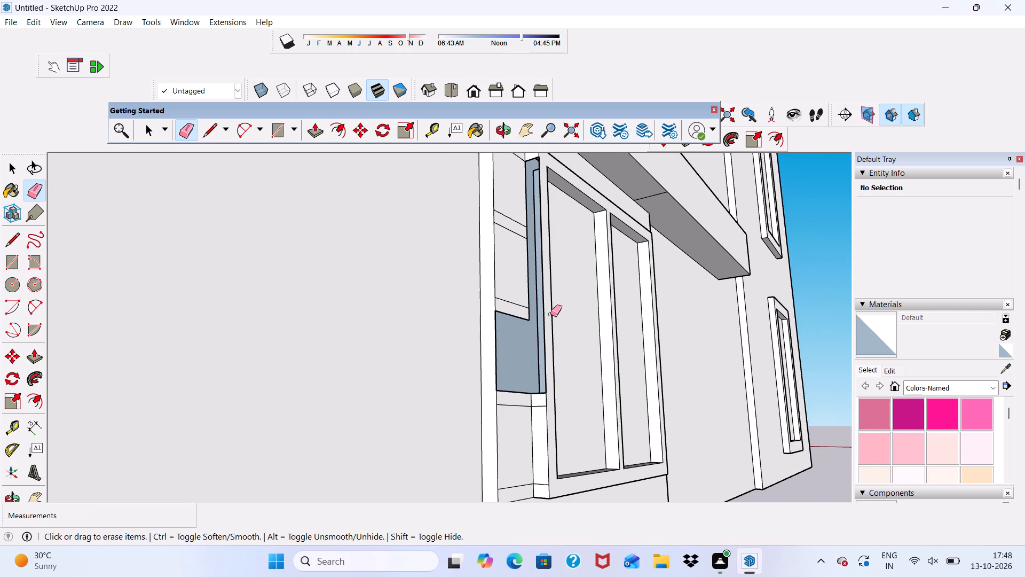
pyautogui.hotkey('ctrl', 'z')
# Erase the panel lines on the middle and bottom of the lower frame's outer left side, keeping its vertical edges.
pyautogui.scroll(9, 550, 314)
pyautogui.moveTo(531, 303); pyautogui.dragTo(532, 329)
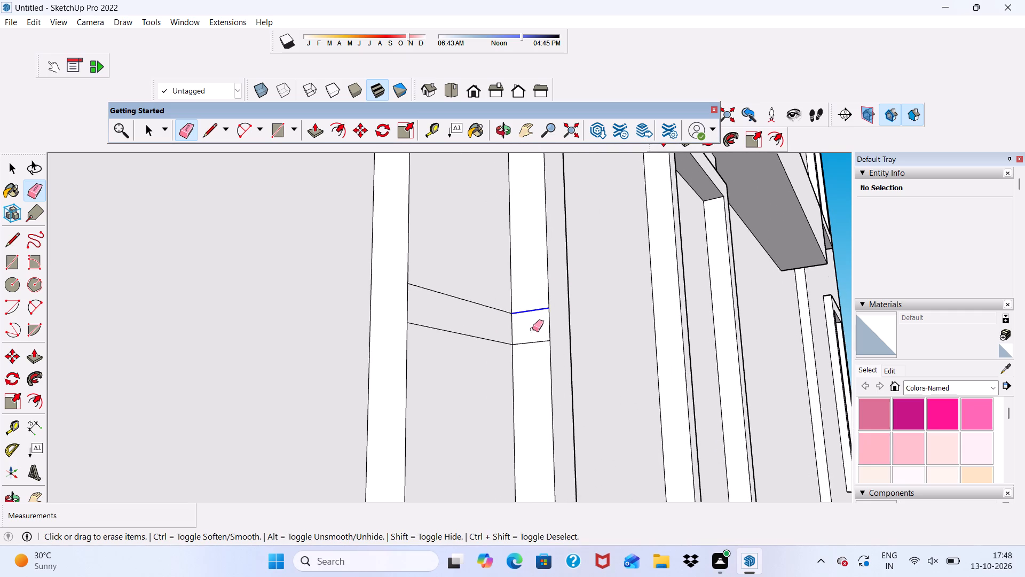
pyautogui.moveTo(532, 329); pyautogui.dragTo(532, 342)
pyautogui.scroll(-6, 533, 327)
pyautogui.scroll(-7, 546, 280)
pyautogui.scroll(7, 527, 468)
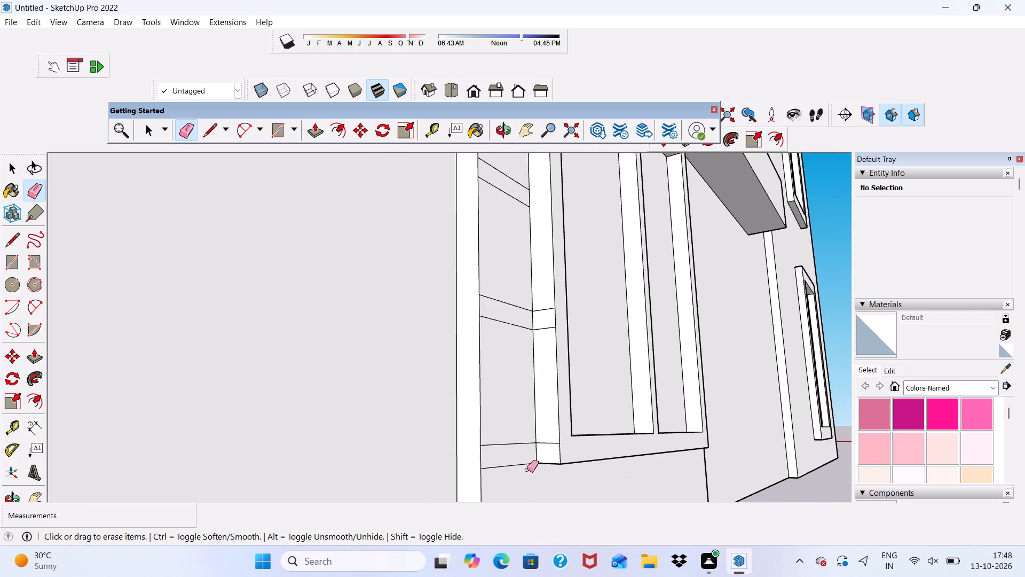
pyautogui.scroll(6, 541, 457)
pyautogui.click(548, 438)
pyautogui.moveTo(549, 429); pyautogui.dragTo(540, 448)
pyautogui.scroll(-8, 540, 440)
pyautogui.scroll(7, 554, 260)
pyautogui.scroll(4, 517, 378)
pyautogui.moveTo(541, 390); pyautogui.dragTo(543, 452)
pyautogui.moveTo(541, 451); pyautogui.dragTo(538, 462)
# Erase the leftover panel line at the top of the lower frame's outer left side.
pyautogui.scroll(-12, 538, 378)
pyautogui.scroll(5, 558, 76)
pyautogui.scroll(-9, 546, 205)
pyautogui.scroll(6, 571, 251)
pyautogui.scroll(4, 523, 169)
pyautogui.scroll(-7, 536, 321)
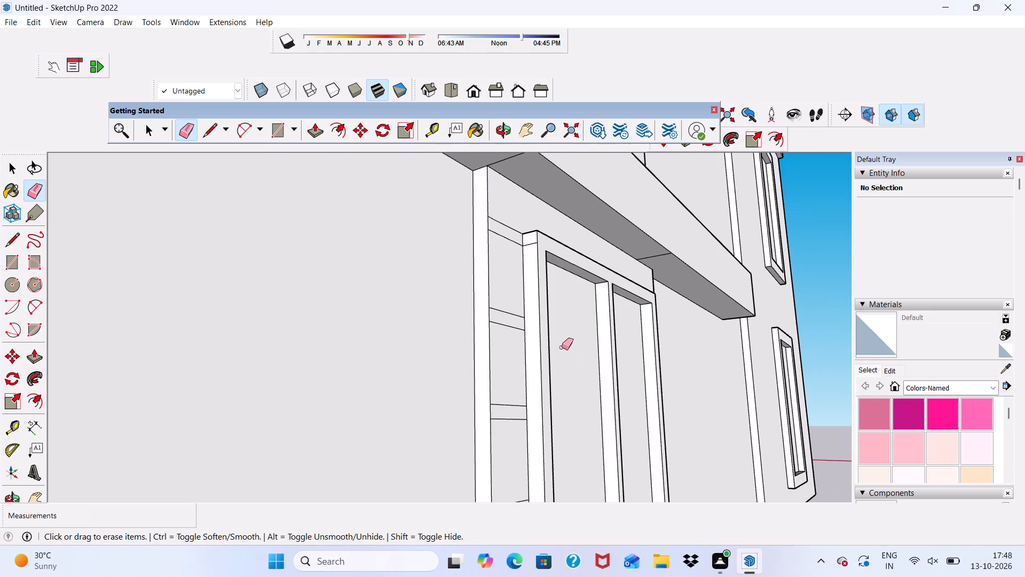
pyautogui.scroll(11, 562, 253)
pyautogui.moveTo(509, 328); pyautogui.dragTo(513, 367)
pyautogui.scroll(-7, 534, 363)
# Erase the two stray lines crossing the underside of the C-shaped strip above the lower window.
pyautogui.moveTo(603, 400); pyautogui.dragTo(508, 370, button='middle')
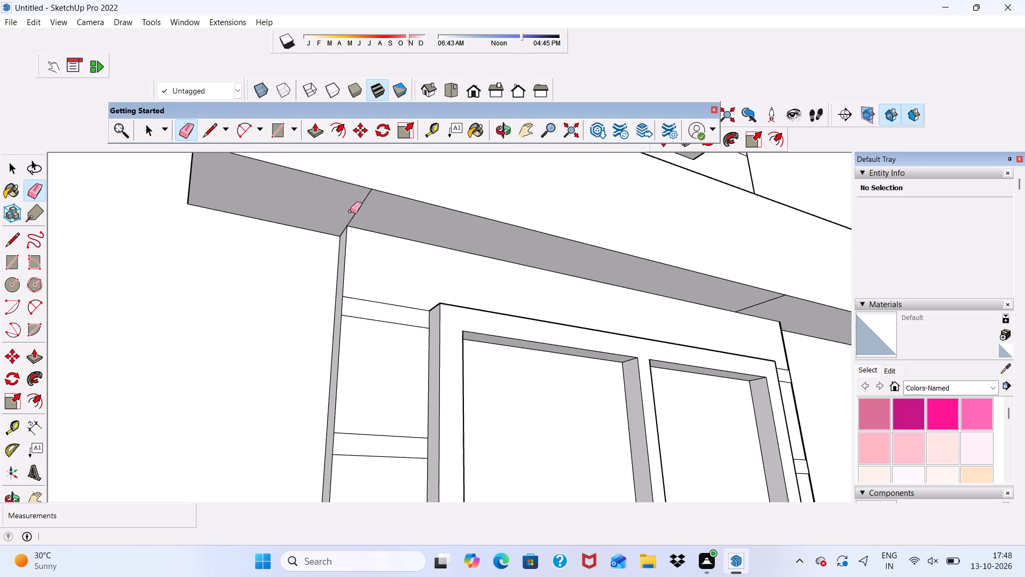
pyautogui.scroll(1, 350, 202)
pyautogui.moveTo(357, 198); pyautogui.dragTo(366, 209)
pyautogui.scroll(-4, 370, 236)
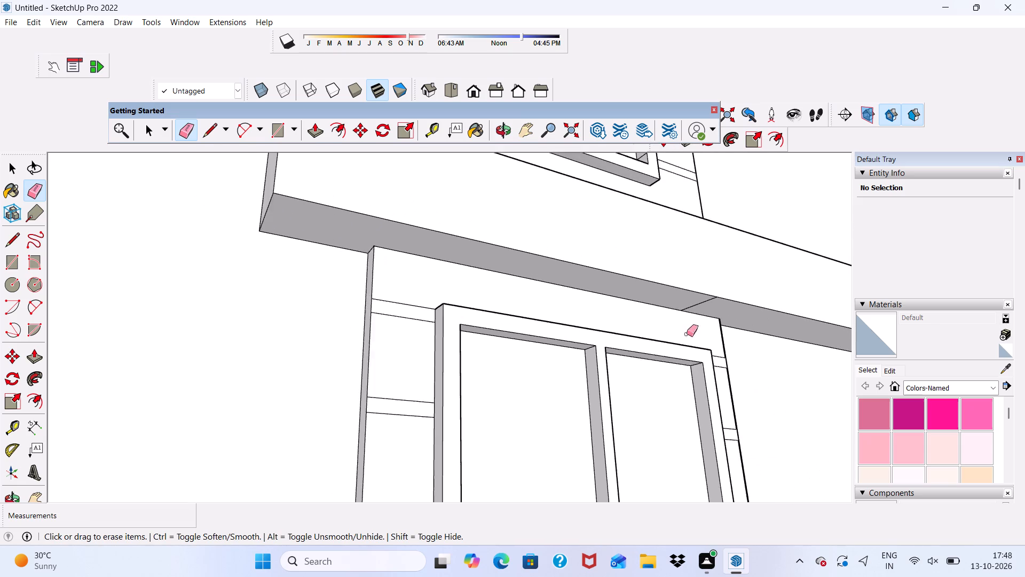
pyautogui.scroll(10, 715, 325)
pyautogui.moveTo(690, 278); pyautogui.dragTo(712, 319)
pyautogui.scroll(-6, 694, 319)
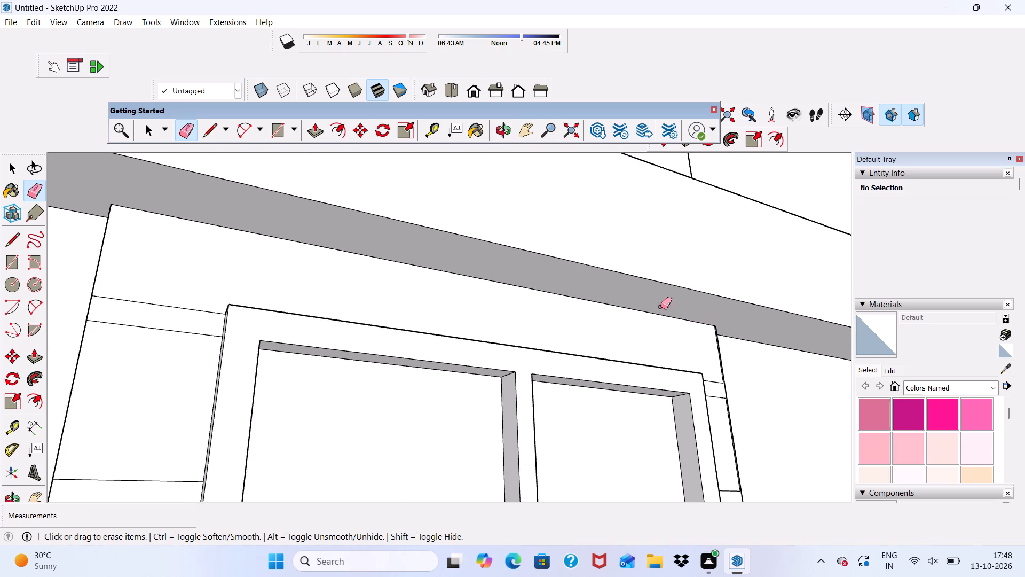
pyautogui.scroll(-8, 602, 338)
pyautogui.moveTo(570, 376); pyautogui.dragTo(389, 458, button='middle')
pyautogui.press('space')
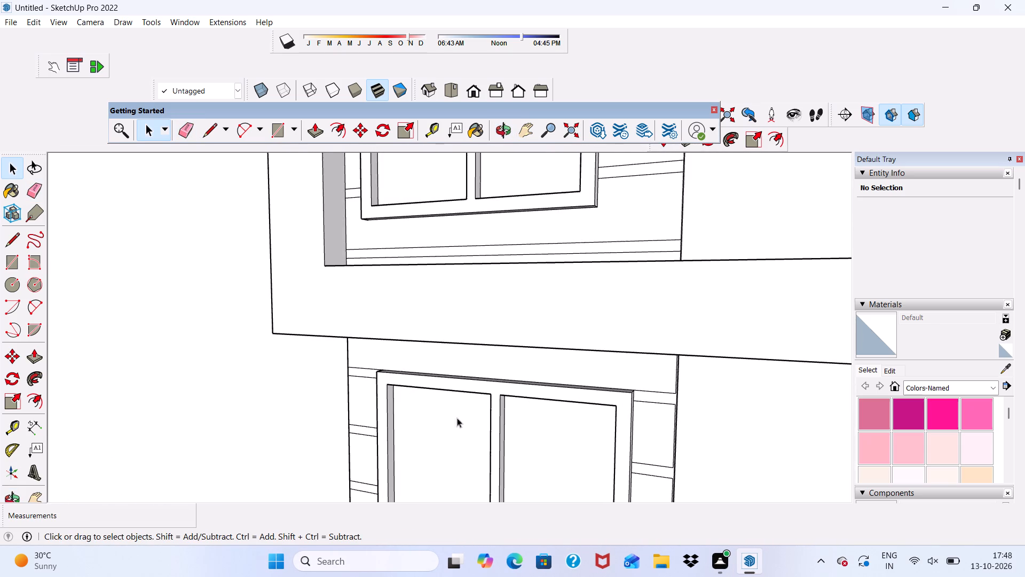
# Examine the C-shaped strip and the two windows around it from several angles for leftover lines.
pyautogui.scroll(2, 486, 379)
pyautogui.scroll(-14, 490, 365)
pyautogui.moveTo(560, 343); pyautogui.dragTo(522, 402, button='middle')
pyautogui.scroll(7, 516, 371)
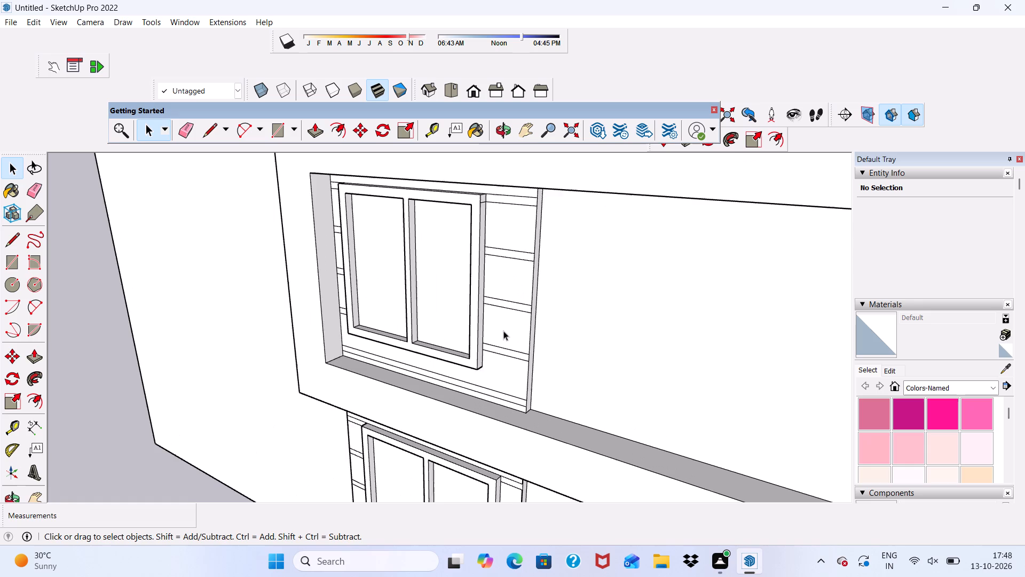
pyautogui.scroll(-1, 503, 331)
pyautogui.click(184, 127)
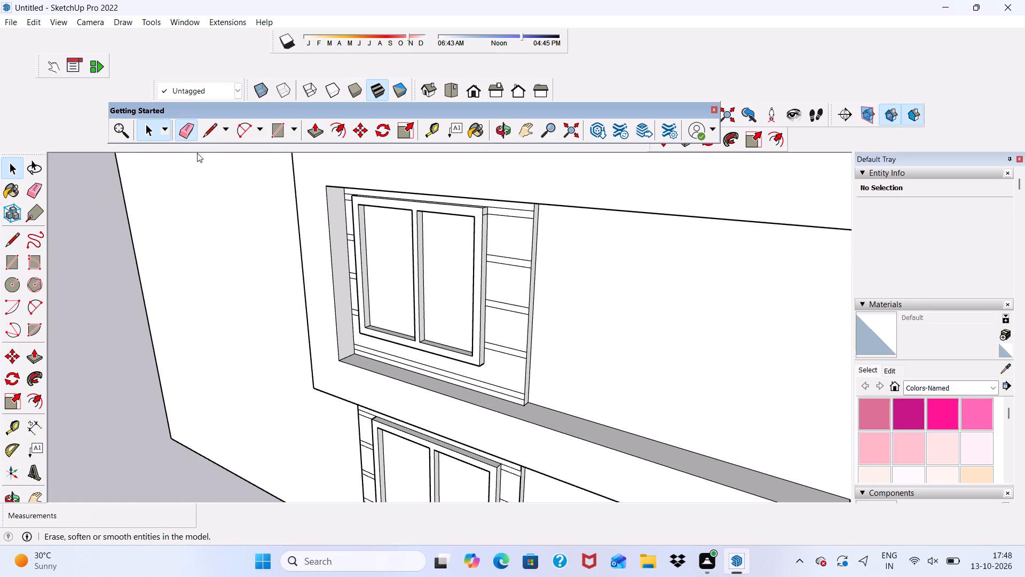
pyautogui.scroll(10, 323, 373)
pyautogui.scroll(-6, 388, 375)
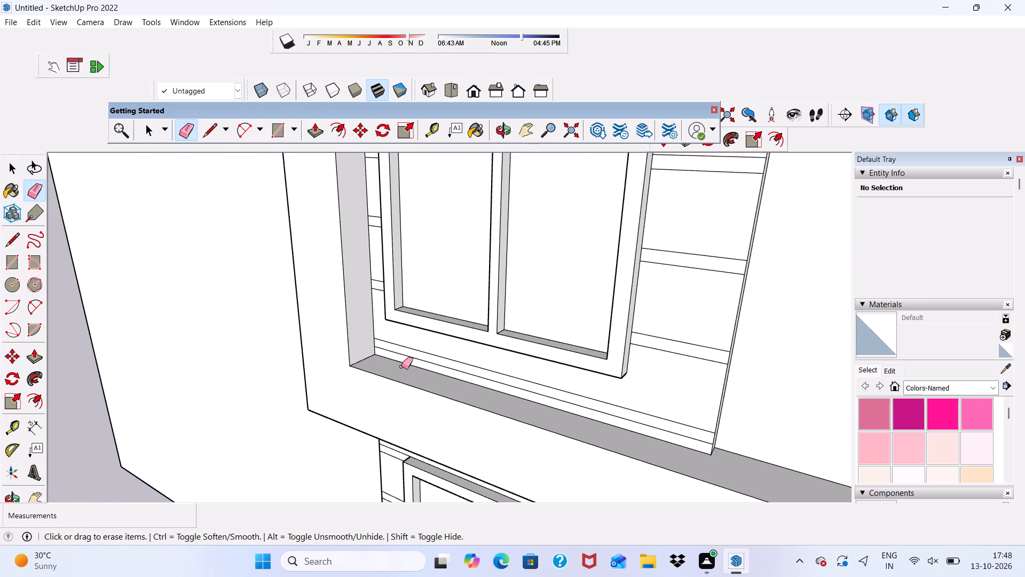
pyautogui.scroll(-5, 392, 375)
pyautogui.moveTo(392, 397); pyautogui.dragTo(613, 399, button='middle')
pyautogui.scroll(5, 618, 401)
pyautogui.press('space')
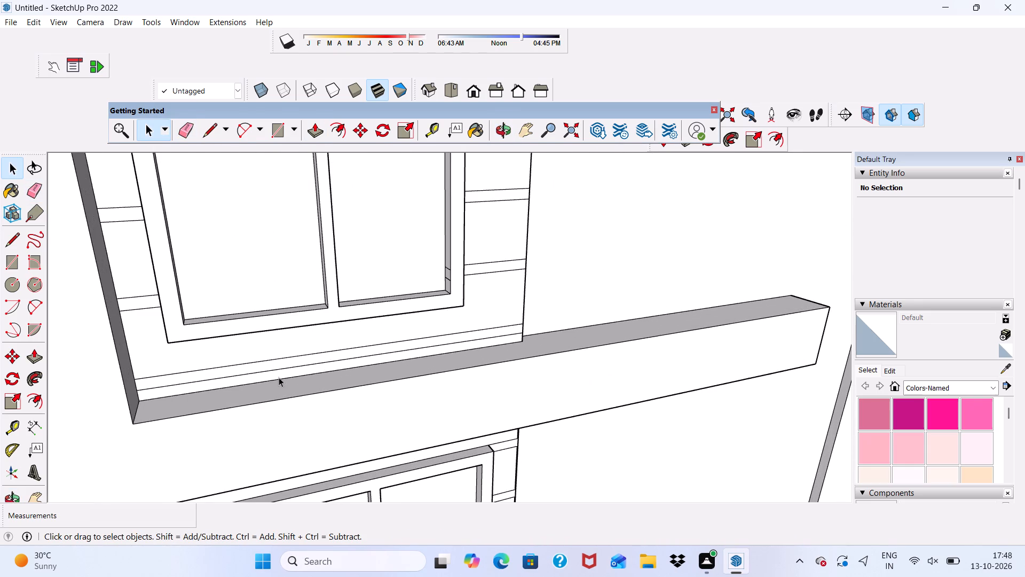
pyautogui.click(199, 177)
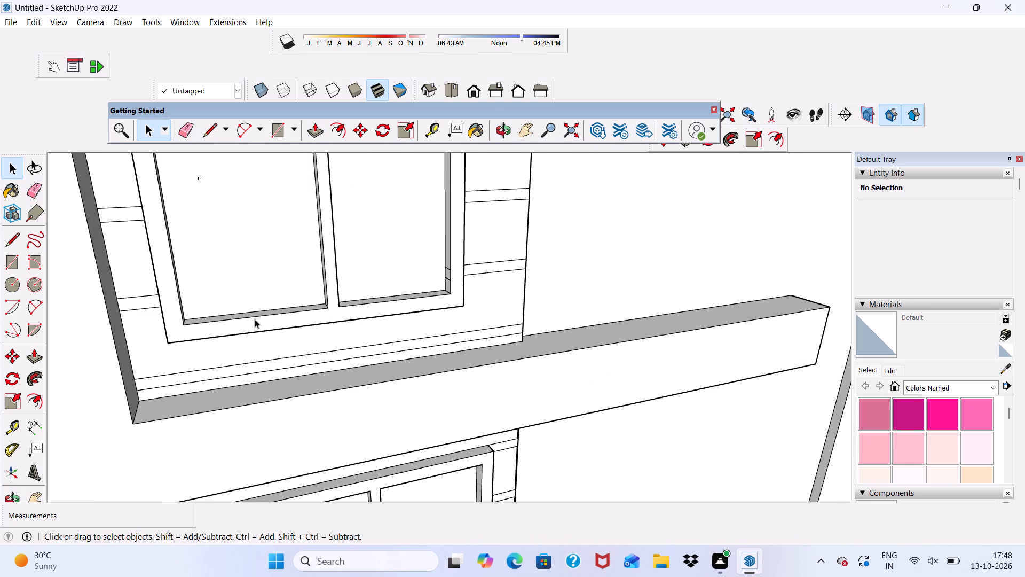
pyautogui.scroll(-4, 271, 368)
pyautogui.scroll(-6, 448, 394)
pyautogui.scroll(-6, 482, 350)
pyautogui.moveTo(513, 399); pyautogui.dragTo(433, 279, button='middle')
pyautogui.moveTo(512, 399); pyautogui.dragTo(433, 279)
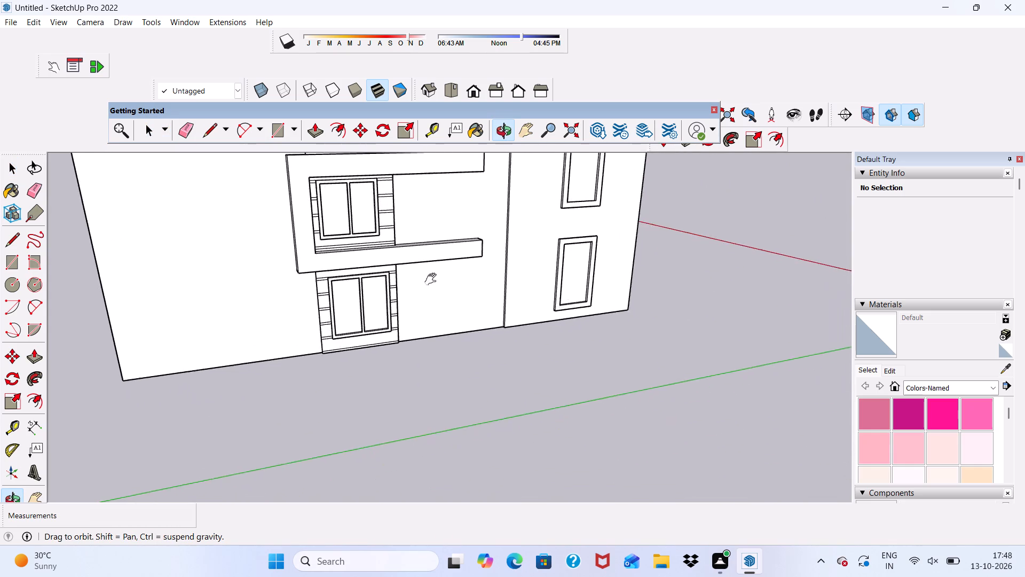
pyautogui.moveTo(433, 279); pyautogui.dragTo(492, 345, button='middle')
pyautogui.moveTo(433, 279); pyautogui.dragTo(510, 345)
pyautogui.scroll(2, 510, 345)
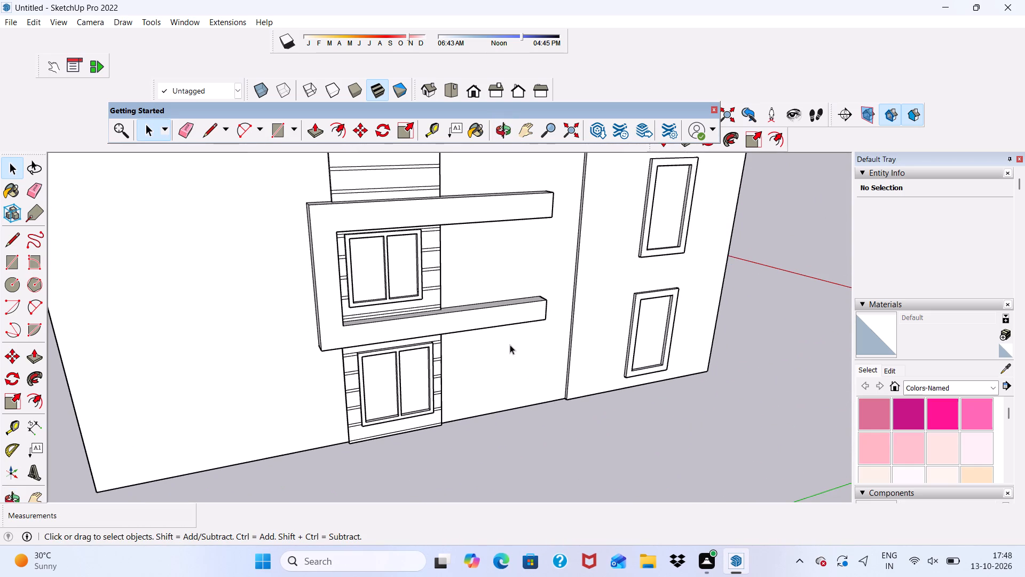
pyautogui.scroll(2, 518, 318)
pyautogui.scroll(-5, 518, 322)
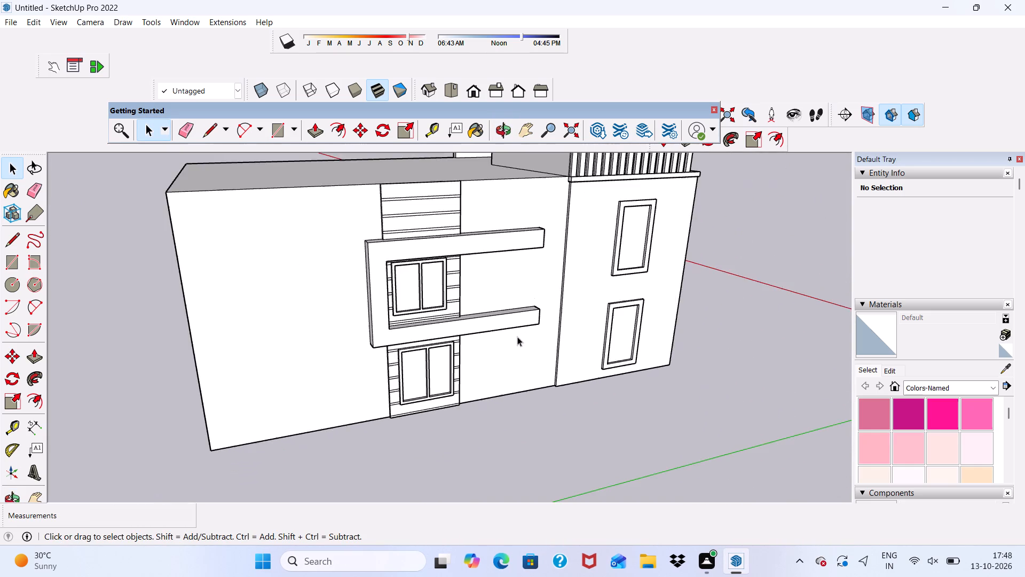
# Draw a window rectangle about 4' 10 3/4" by 3' 7 1/2" on the plain wall between the C-shaped strip's two arms.
pyautogui.moveTo(517, 337); pyautogui.dragTo(393, 260, button='middle')
pyautogui.scroll(5, 392, 166)
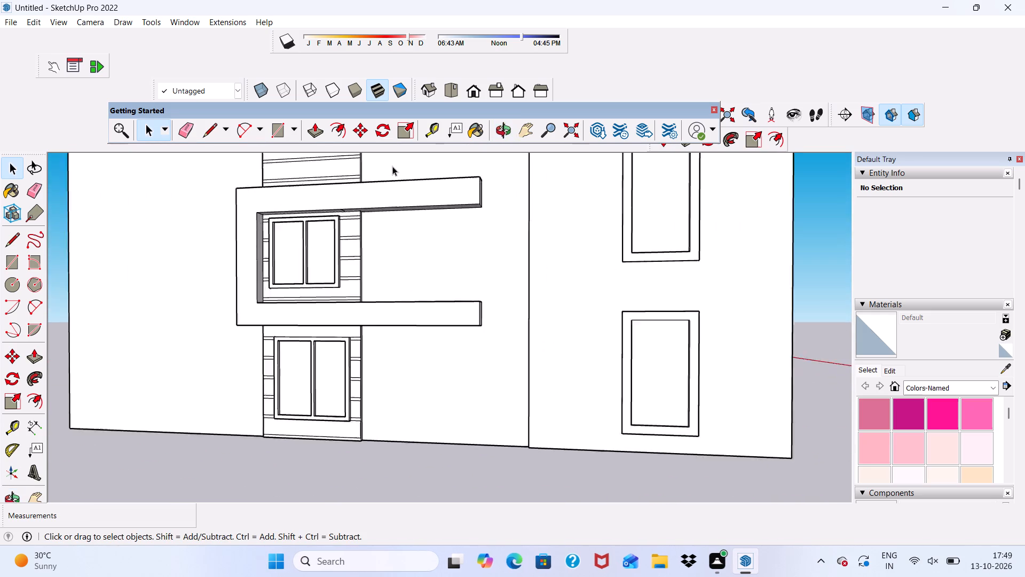
pyautogui.scroll(1, 392, 166)
pyautogui.scroll(5, 367, 205)
pyautogui.scroll(-2, 350, 286)
pyautogui.moveTo(349, 288); pyautogui.dragTo(389, 221, button='middle')
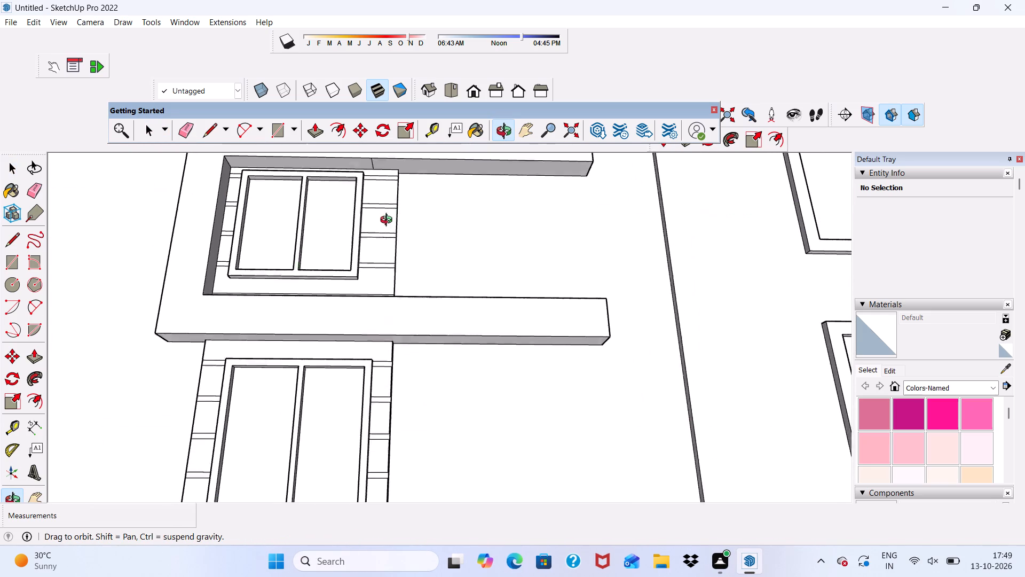
pyautogui.moveTo(389, 221); pyautogui.dragTo(384, 240, button='middle')
pyautogui.scroll(5, 384, 240)
pyautogui.scroll(-5, 438, 220)
pyautogui.click(273, 128)
pyautogui.scroll(1, 542, 258)
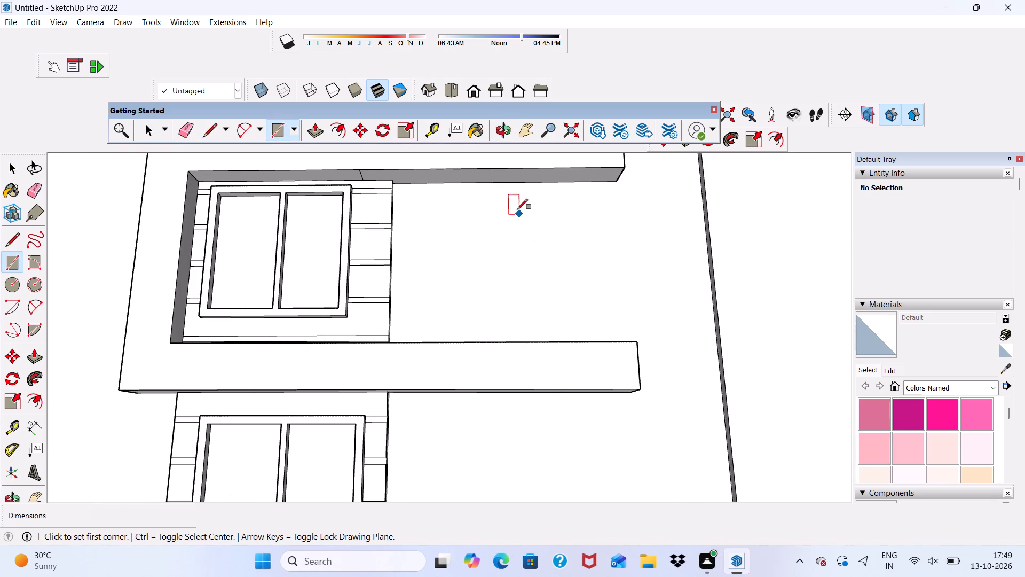
pyautogui.click(498, 197)
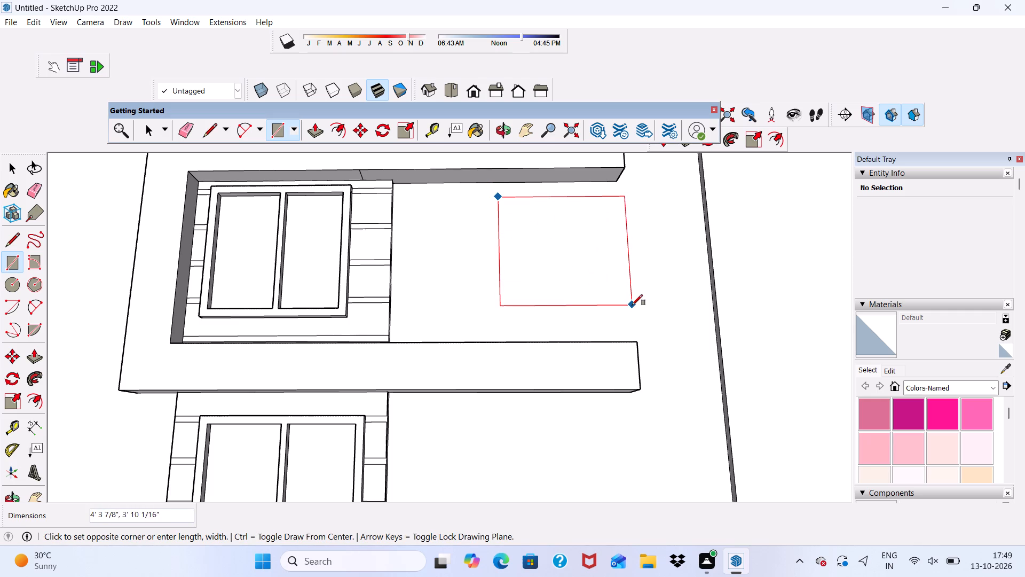
pyautogui.click(649, 299)
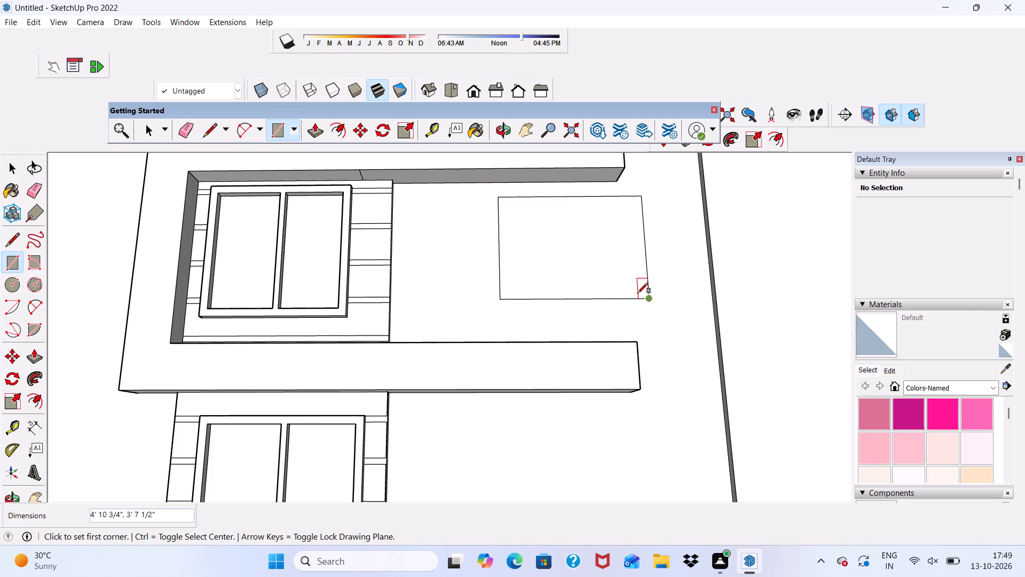
pyautogui.press('space')
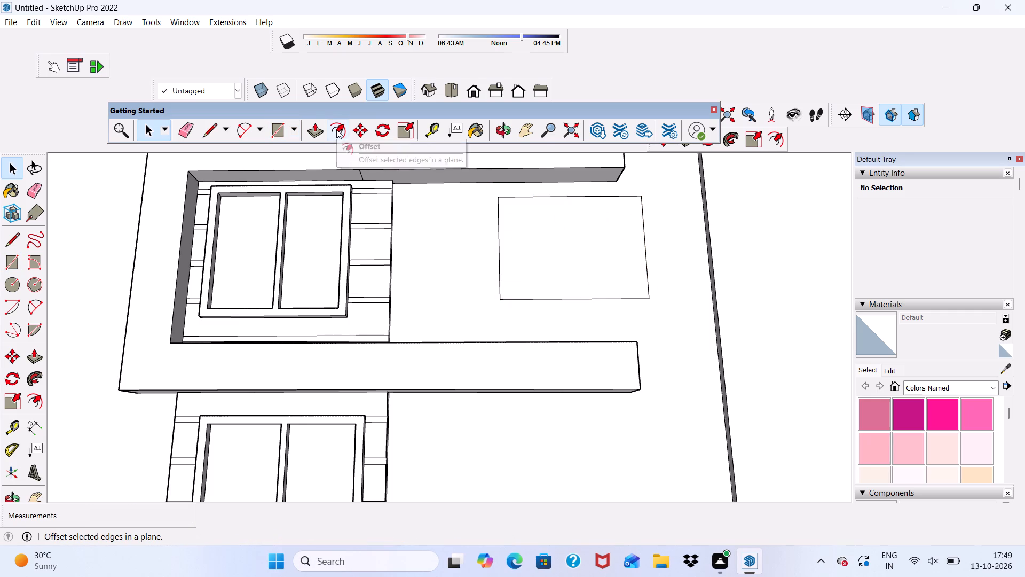
# Offset the new window rectangle inward by 3" to form its frame.
pyautogui.click(336, 129)
pyautogui.click(510, 255)
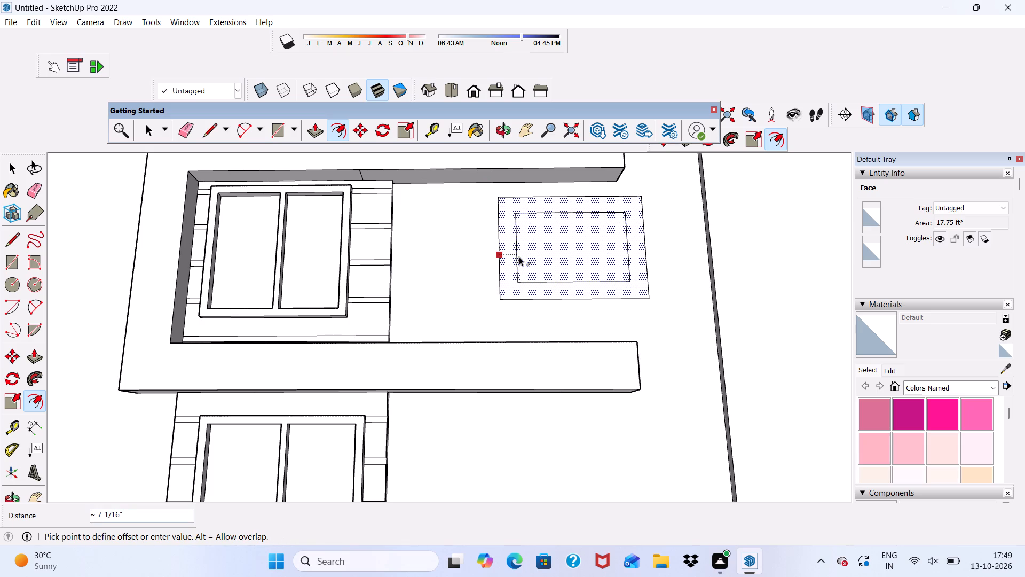
pyautogui.press('3')
pyautogui.hotkey('shift', '"')
pyautogui.press('Return')
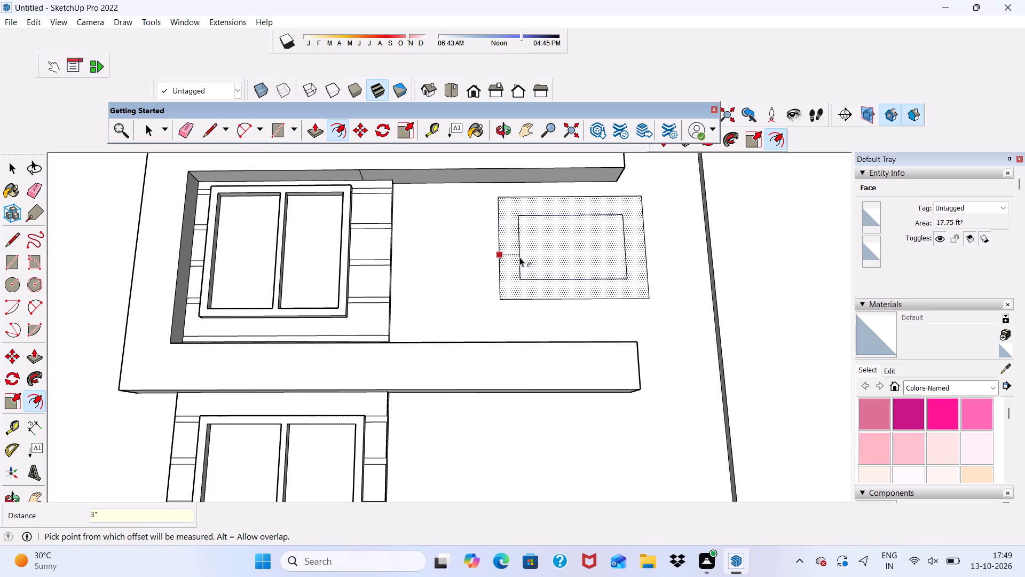
pyautogui.press('space')
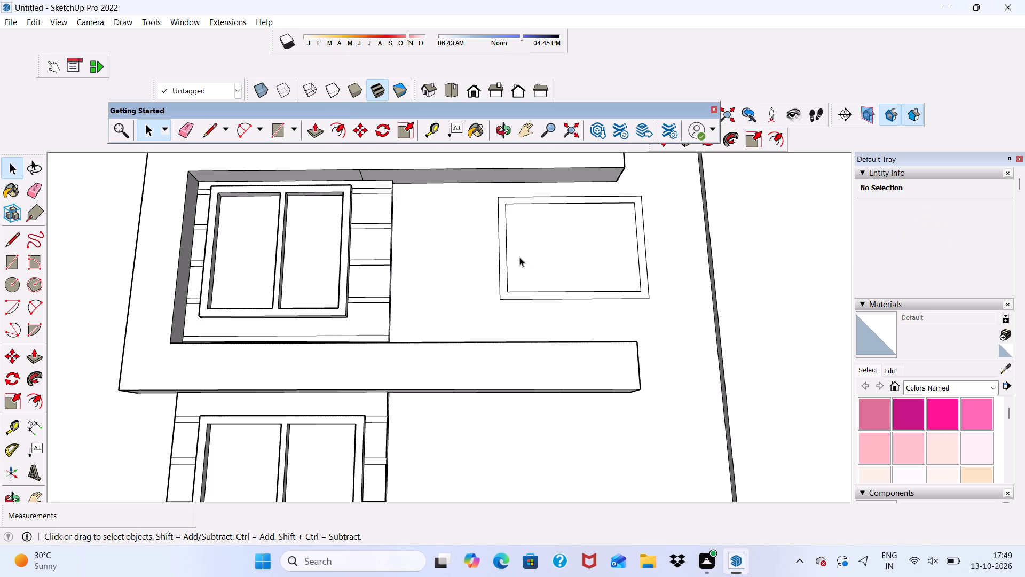
# Draw a narrow vertical mullion rectangle down the middle of the frame, about 3' 1 1/2" tall between its inner edges.
pyautogui.click(272, 131)
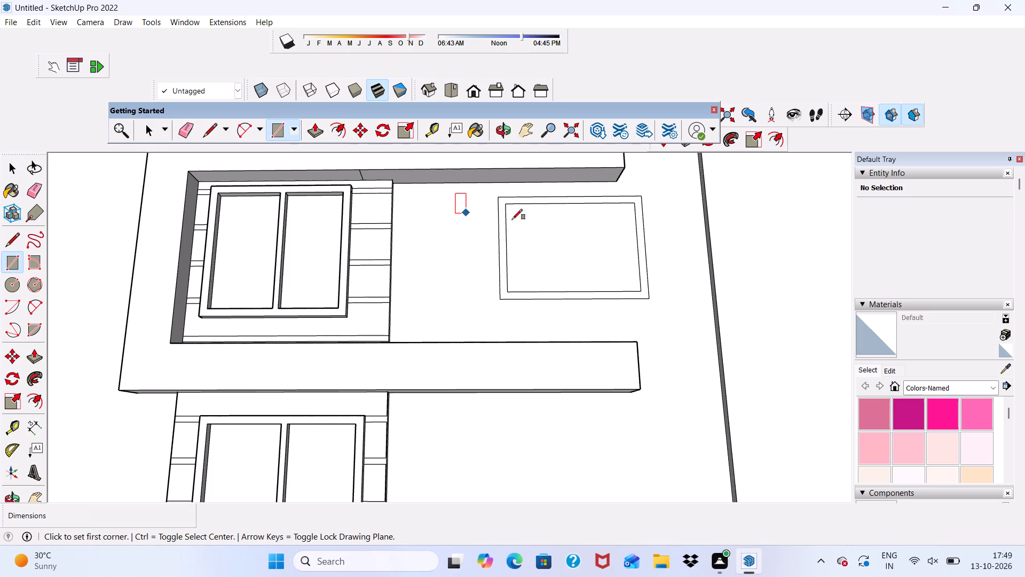
pyautogui.click(569, 203)
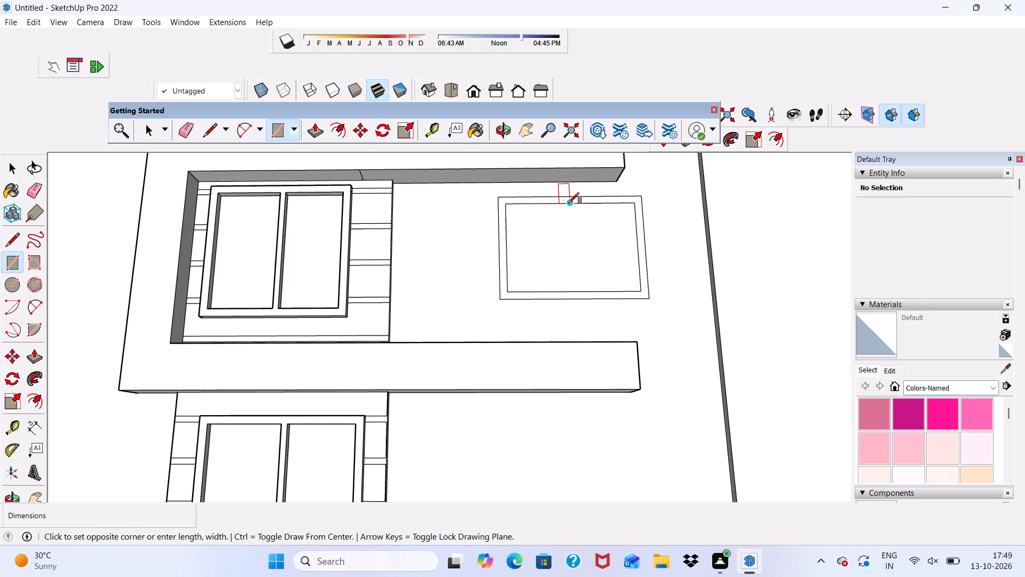
pyautogui.scroll(6, 580, 301)
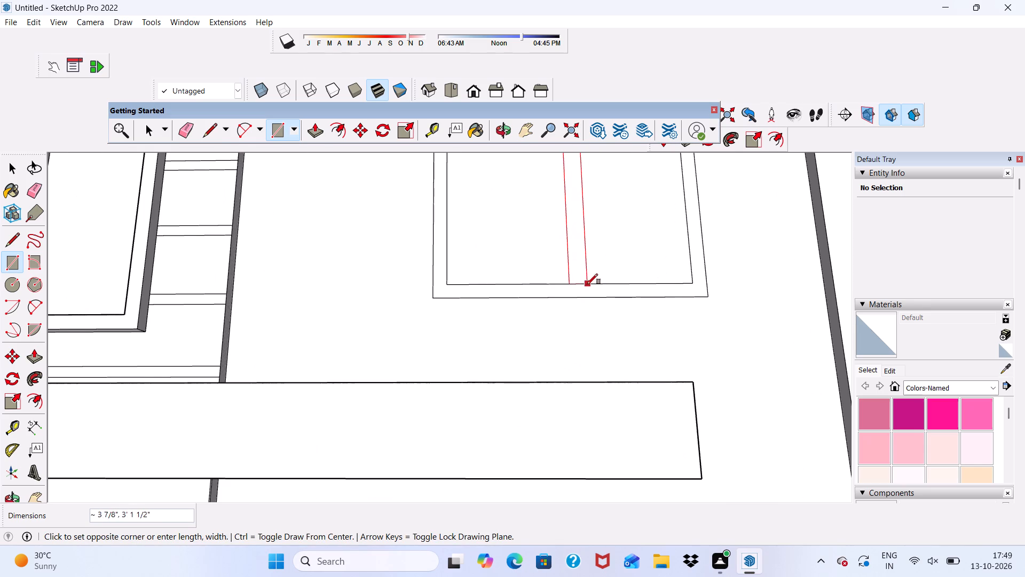
pyautogui.click(582, 283)
pyautogui.press('space')
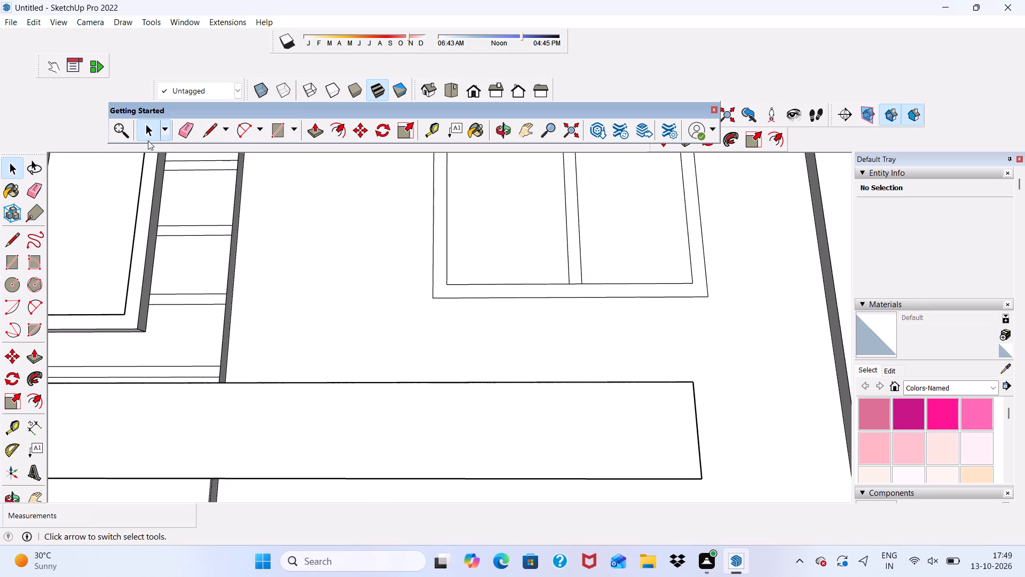
# Erase the short line segments where the mullion meets the frame's bottom and top inner edges.
pyautogui.click(185, 129)
pyautogui.scroll(3, 463, 341)
pyautogui.scroll(4, 599, 280)
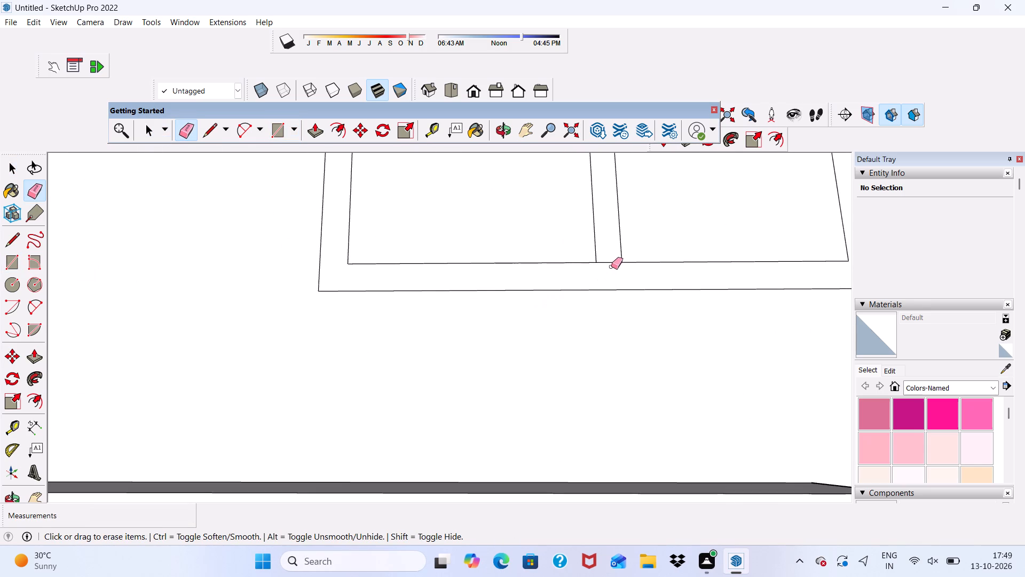
pyautogui.click(611, 261)
pyautogui.scroll(-14, 590, 317)
pyautogui.scroll(6, 604, 274)
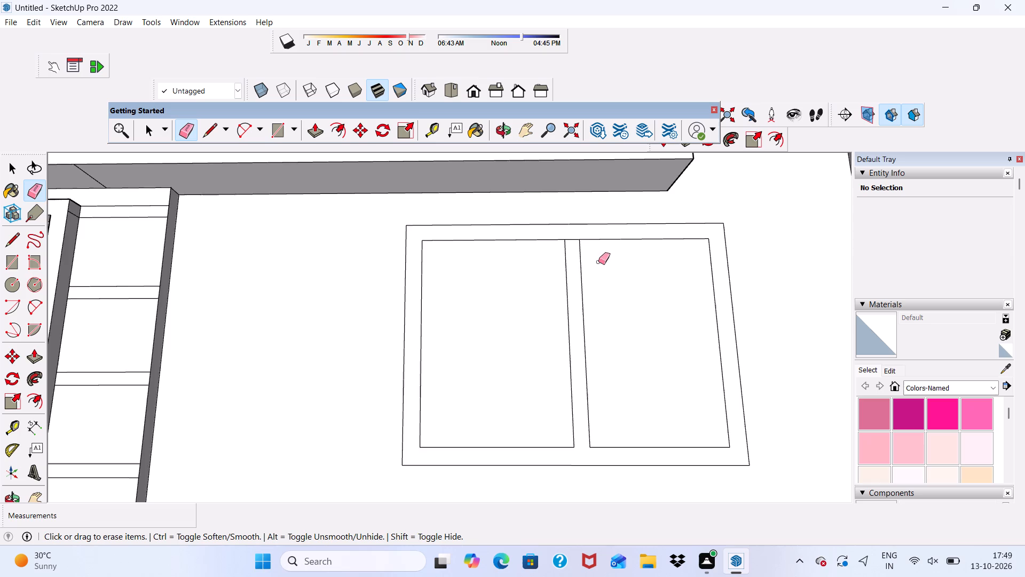
pyautogui.scroll(7, 598, 262)
pyautogui.moveTo(581, 238); pyautogui.dragTo(578, 249)
pyautogui.moveTo(580, 246); pyautogui.dragTo(582, 240)
pyautogui.press('space')
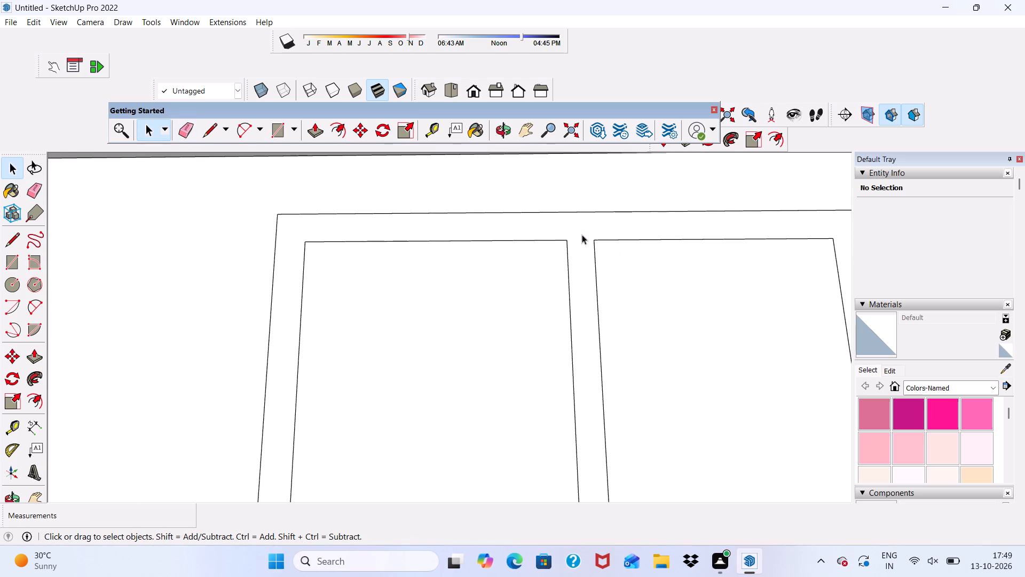
# Push/Pull the joined frame and mullion face outward from the wall by 3".
pyautogui.click(578, 264)
pyautogui.click(313, 125)
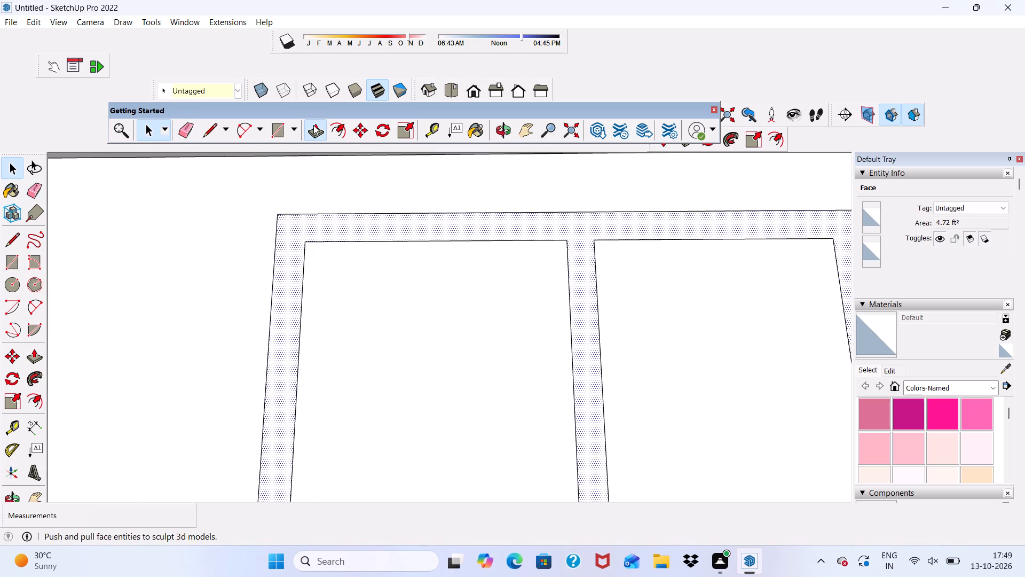
pyautogui.click(582, 243)
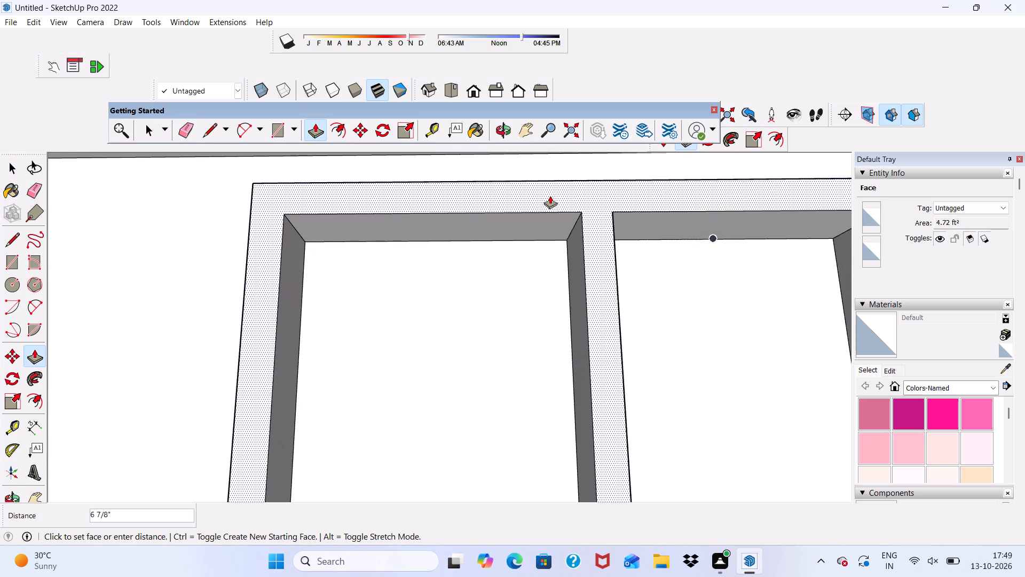
pyautogui.press('3')
pyautogui.hotkey('shift', '"')
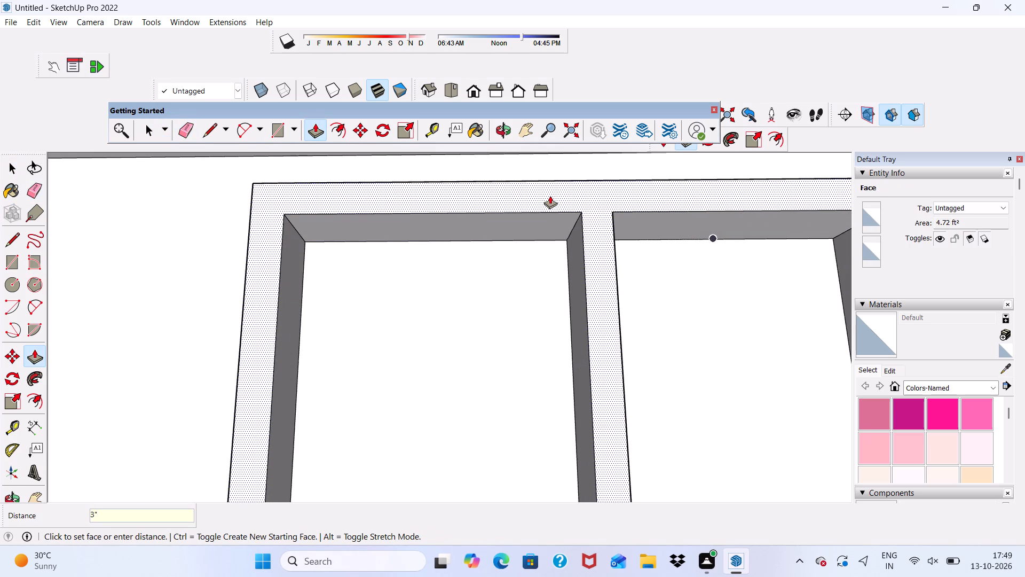
pyautogui.press('Return')
pyautogui.press('space')
# Draw another window rectangle about 5' 1" by 3' 9" on the ground-floor wall below the C-shaped strip's lower arm.
pyautogui.scroll(-6, 516, 238)
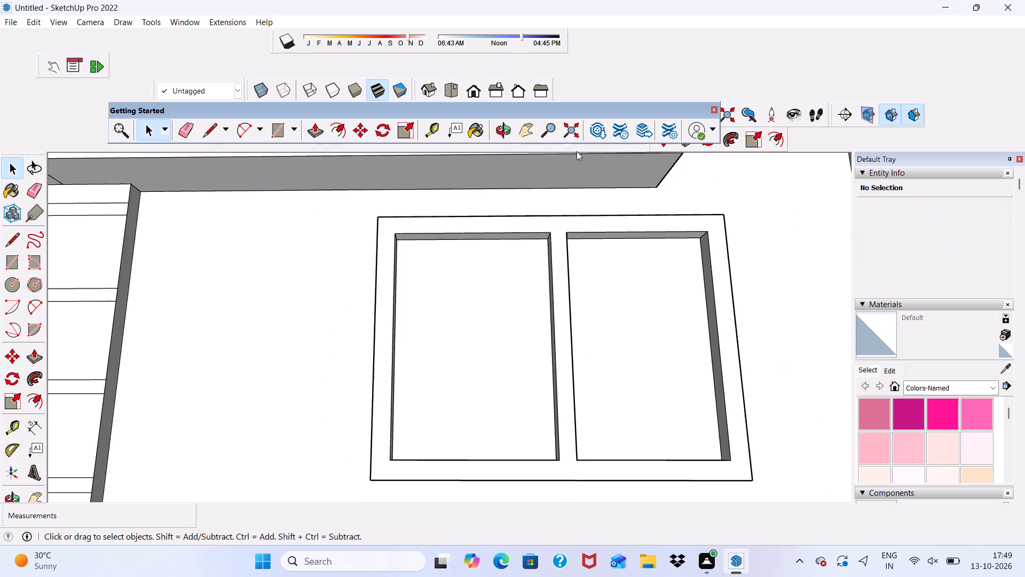
pyautogui.scroll(-13, 577, 193)
pyautogui.moveTo(652, 259); pyautogui.dragTo(648, 344, button='middle')
pyautogui.scroll(1, 647, 340)
pyautogui.scroll(-6, 526, 248)
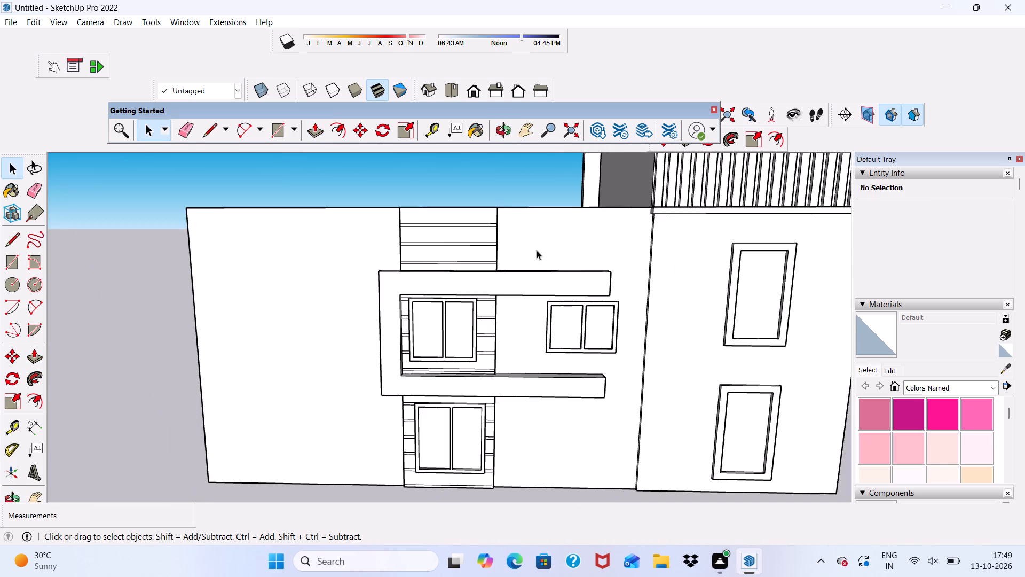
pyautogui.scroll(-5, 422, 287)
pyautogui.scroll(-2, 462, 437)
pyautogui.scroll(5, 475, 440)
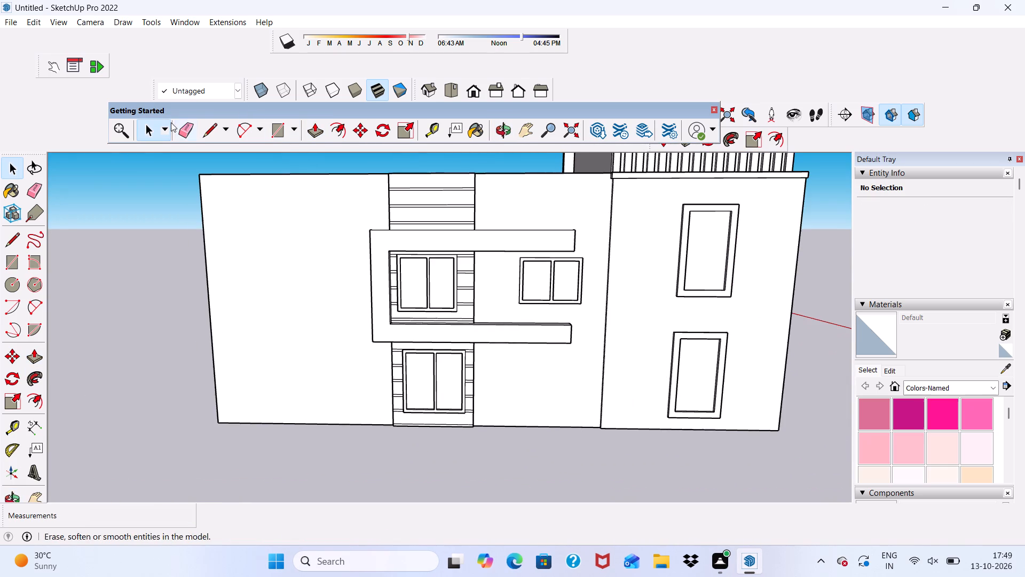
pyautogui.click(13, 254)
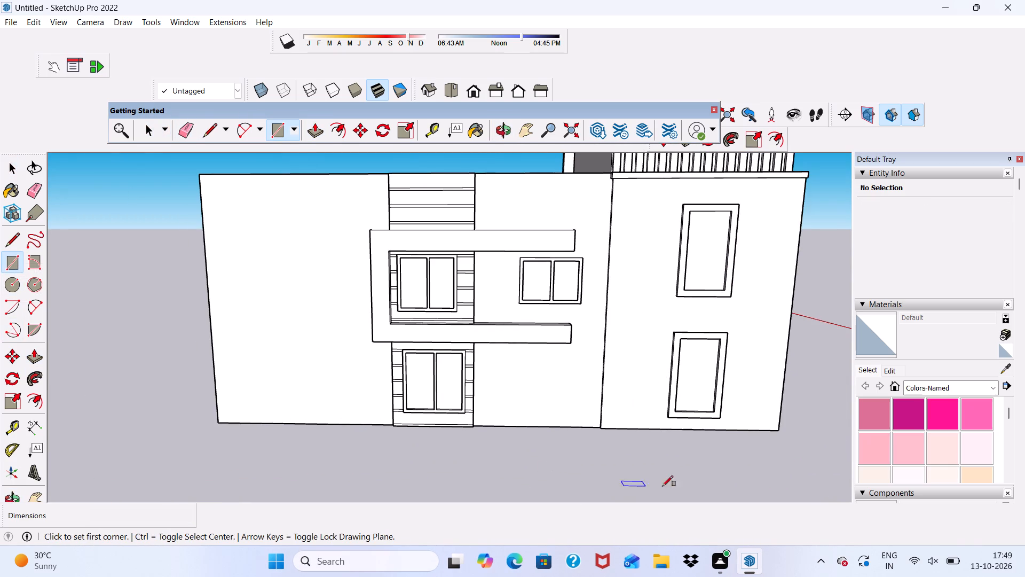
pyautogui.scroll(4, 522, 360)
pyautogui.moveTo(527, 366); pyautogui.dragTo(525, 303, button='middle')
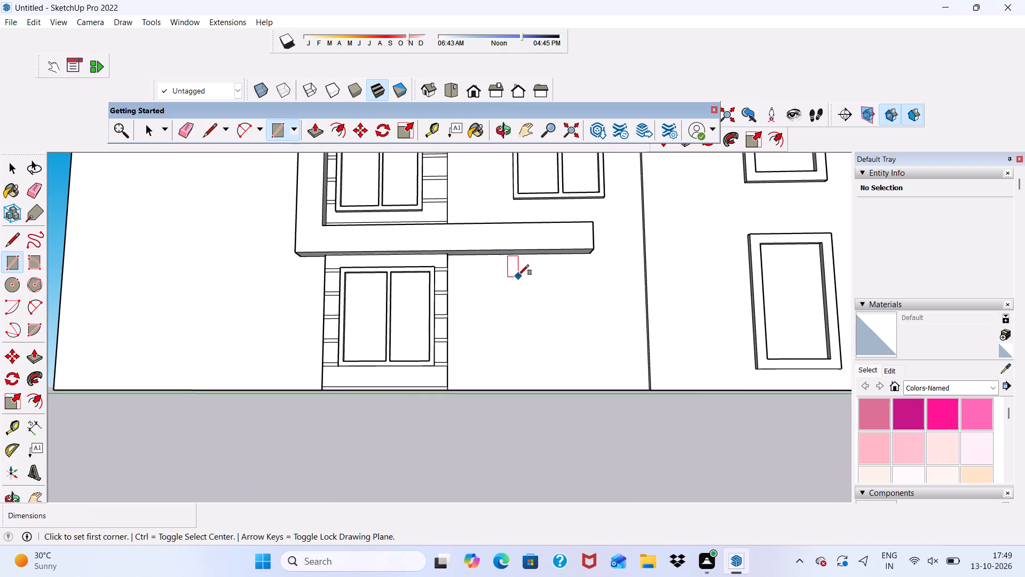
pyautogui.click(518, 275)
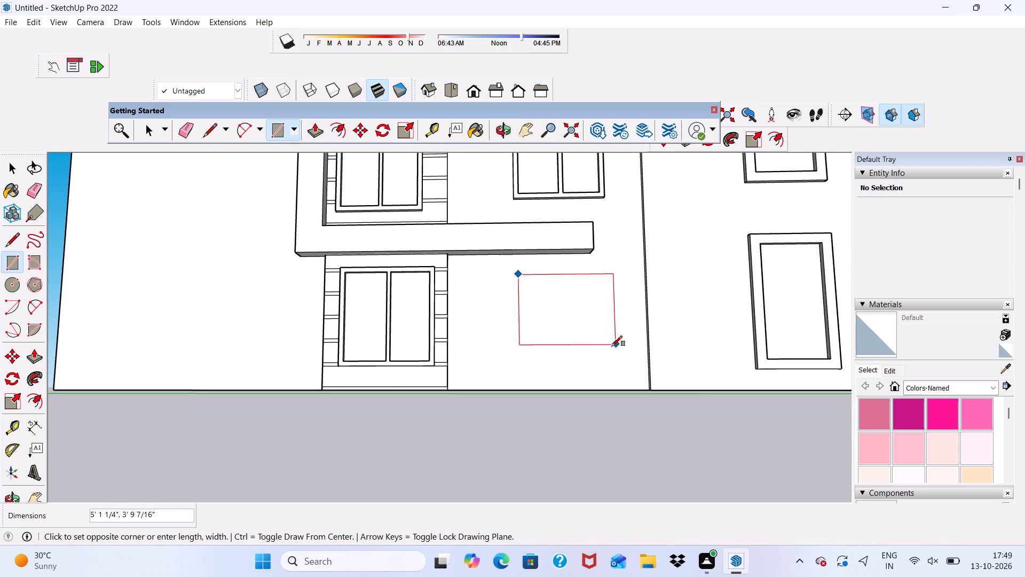
pyautogui.click(619, 341)
pyautogui.press('space')
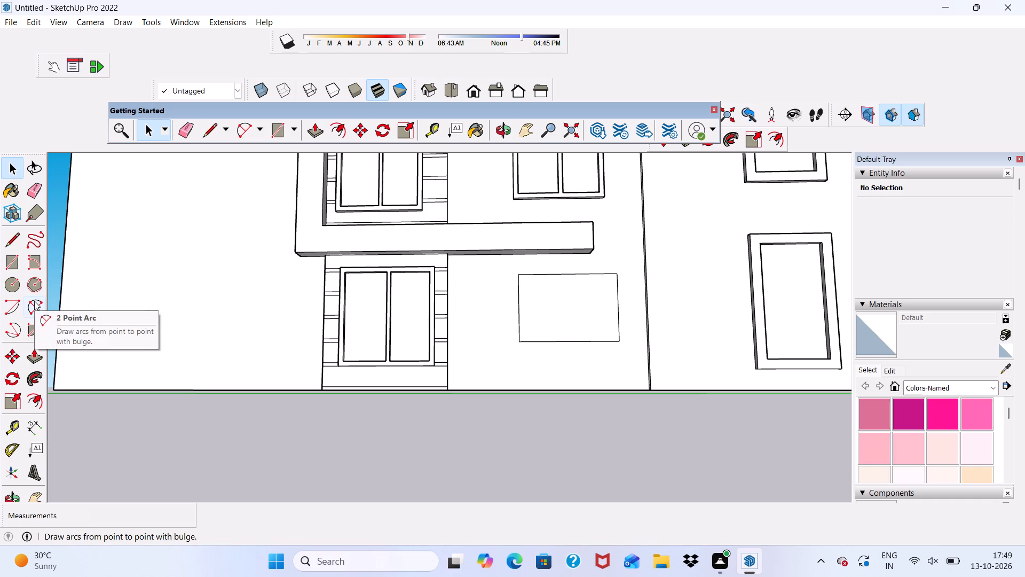
# Offset the new ground-floor window rectangle inward by 3" to outline its frame.
pyautogui.click(335, 125)
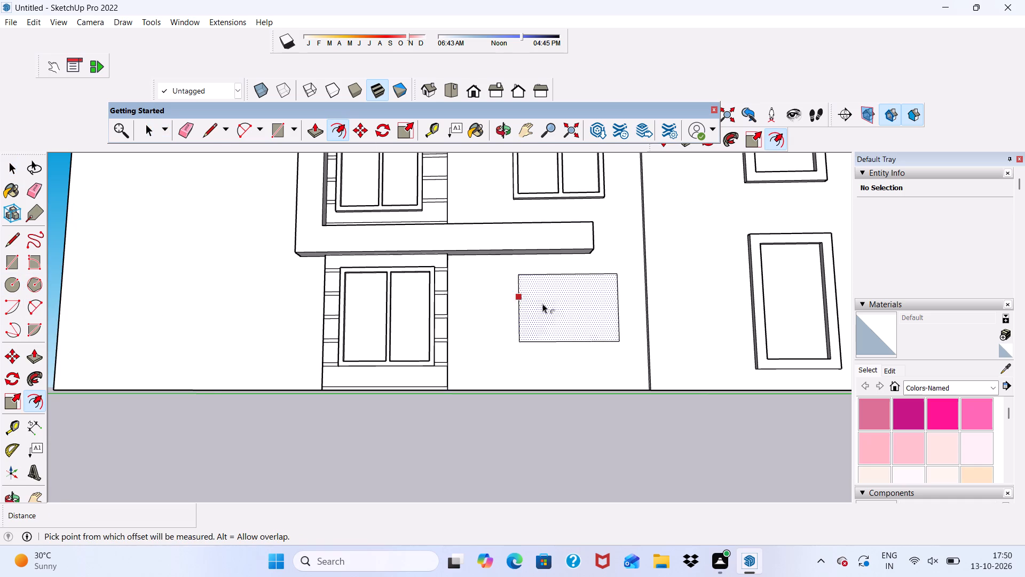
pyautogui.click(546, 307)
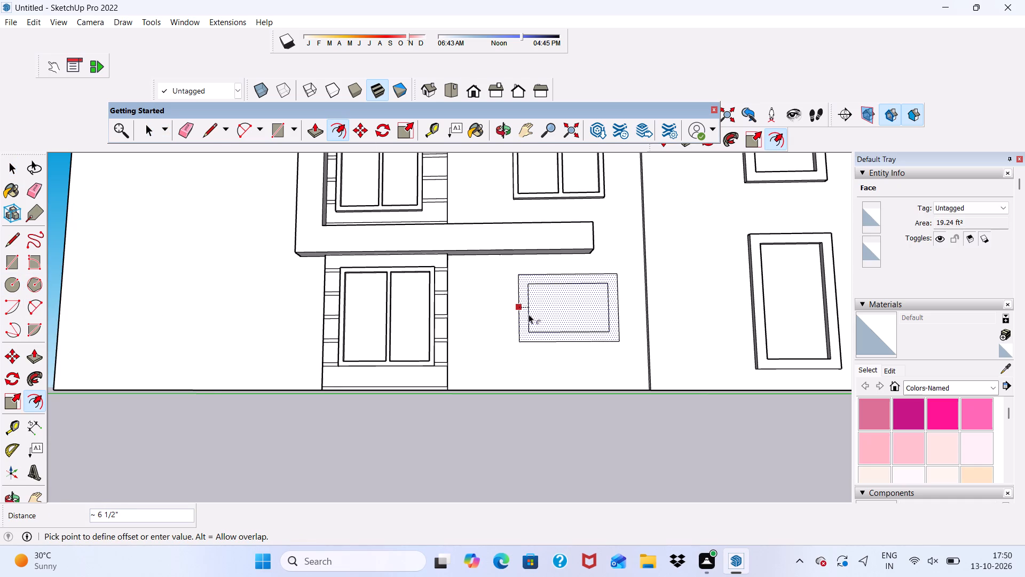
pyautogui.press('3')
pyautogui.hotkey('shift', '"')
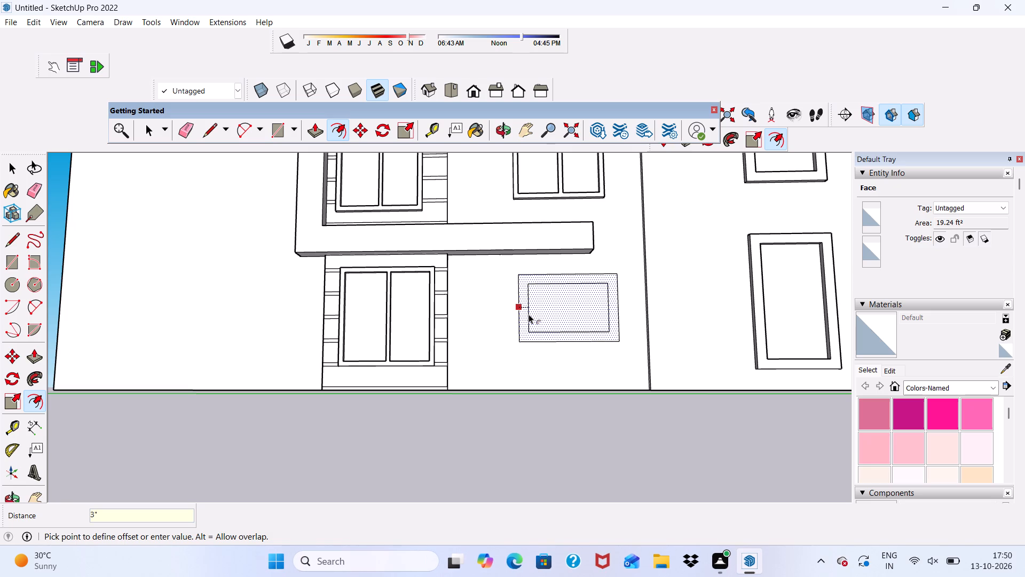
pyautogui.press('Return')
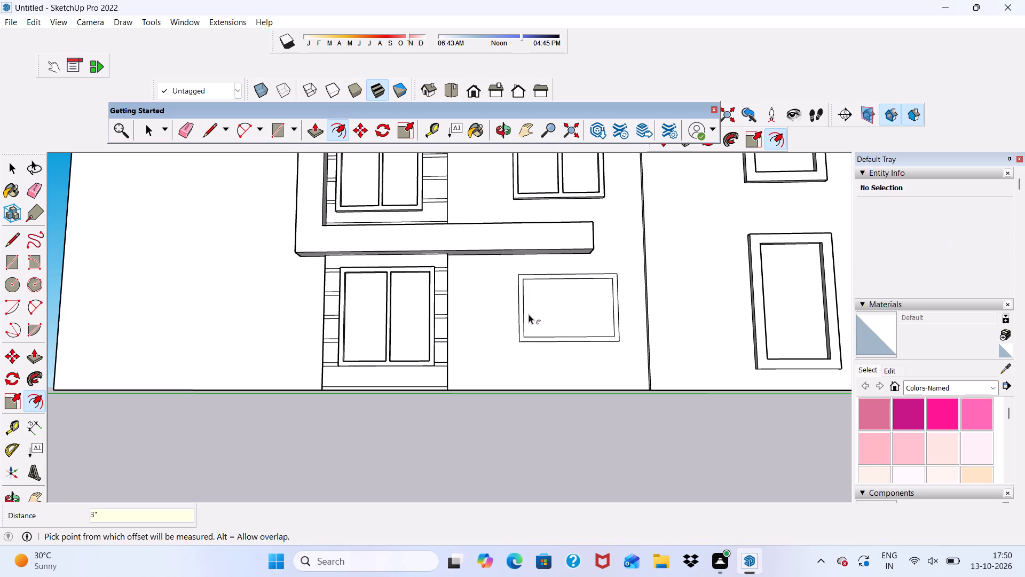
# Draw a vertical mullion rectangle about 3" wide and 3' 1 3/4" tall down the middle, between the frame's inner edges.
pyautogui.click(276, 129)
pyautogui.scroll(5, 554, 315)
pyautogui.scroll(3, 511, 269)
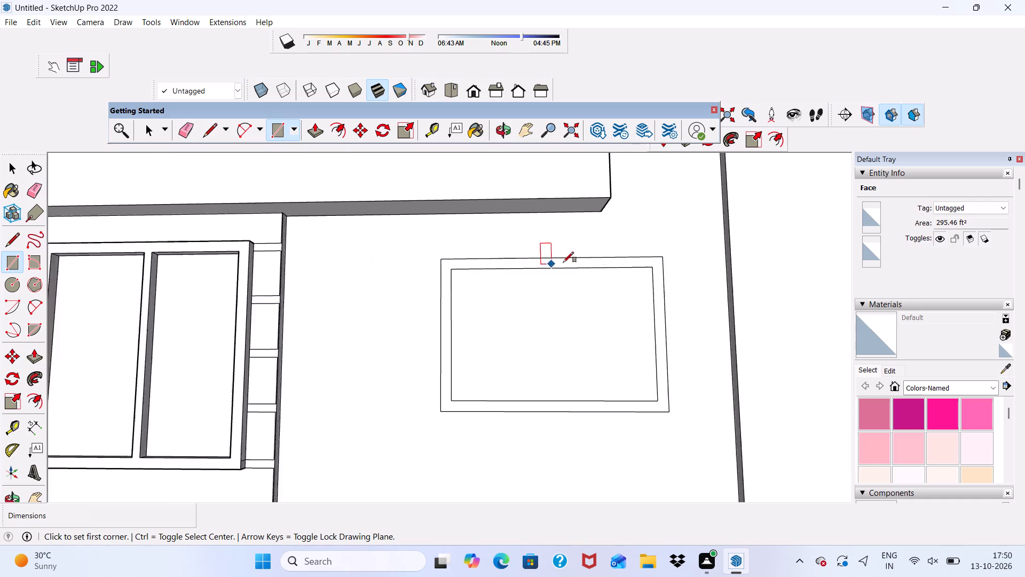
pyautogui.scroll(2, 563, 262)
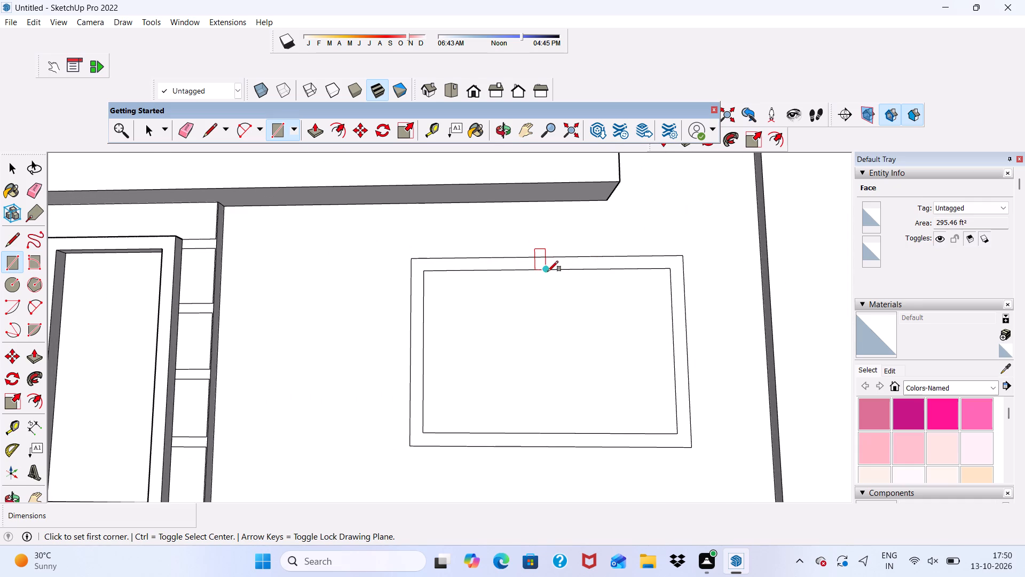
pyautogui.click(548, 271)
pyautogui.scroll(-6, 603, 291)
pyautogui.scroll(6, 567, 380)
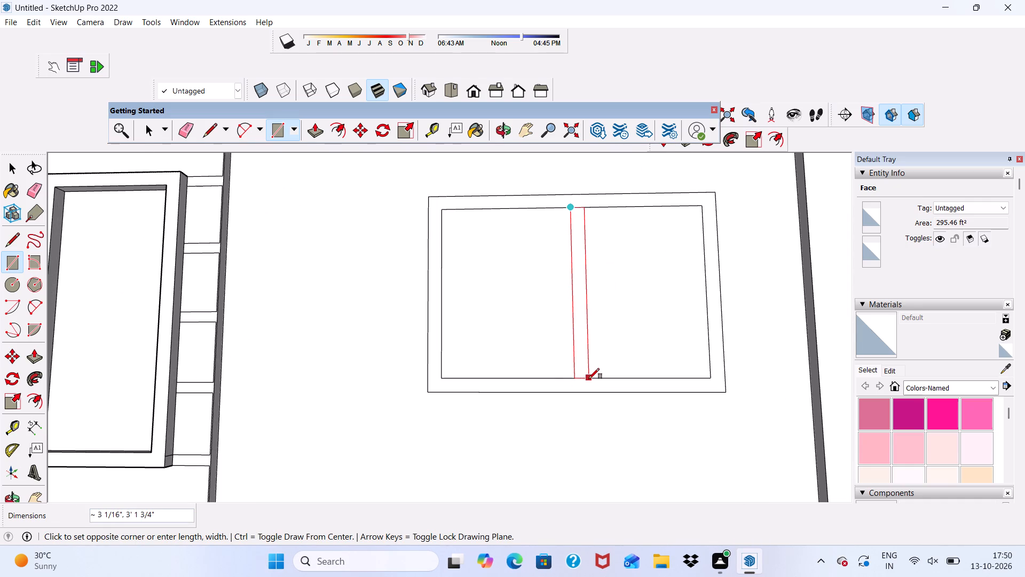
pyautogui.click(589, 379)
# Erase the short line segments where the mullion meets the frame's top and bottom inner edges.
pyautogui.click(191, 130)
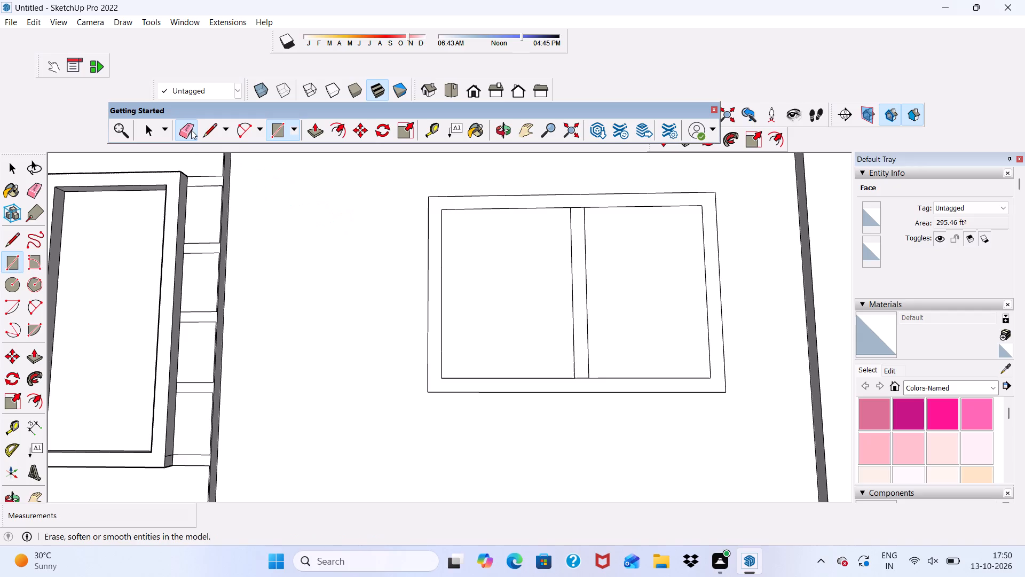
pyautogui.scroll(7, 603, 221)
pyautogui.moveTo(567, 203); pyautogui.dragTo(575, 221)
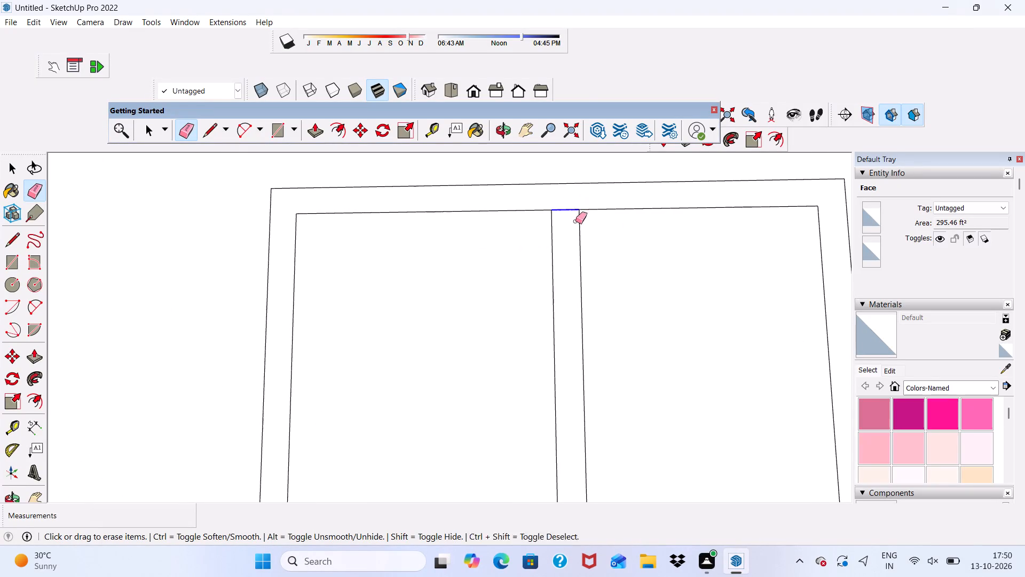
pyautogui.moveTo(575, 221); pyautogui.dragTo(577, 232)
pyautogui.scroll(-11, 588, 206)
pyautogui.scroll(6, 589, 424)
pyautogui.scroll(3, 644, 253)
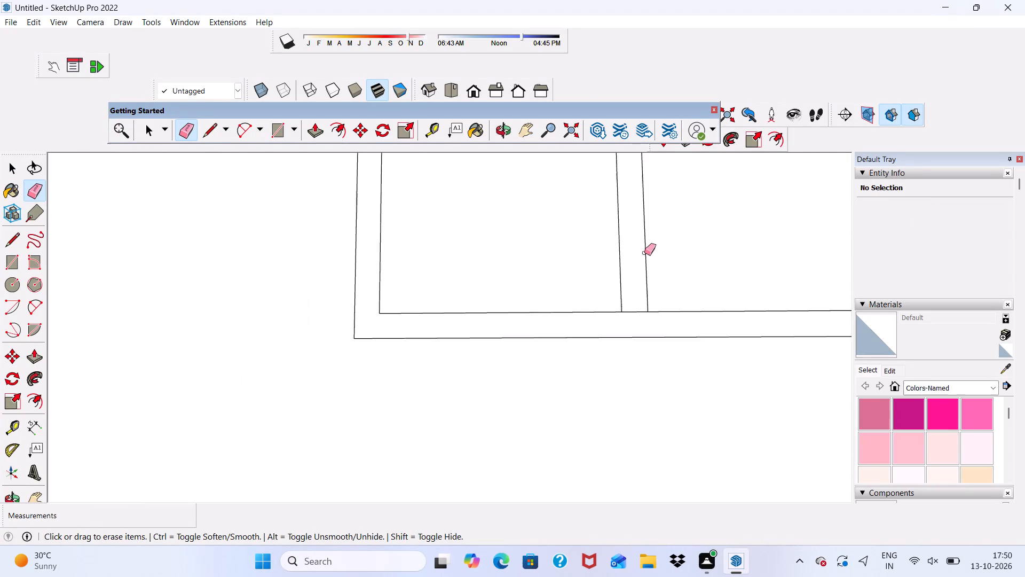
pyautogui.scroll(2, 644, 253)
pyautogui.moveTo(631, 299); pyautogui.dragTo(631, 328)
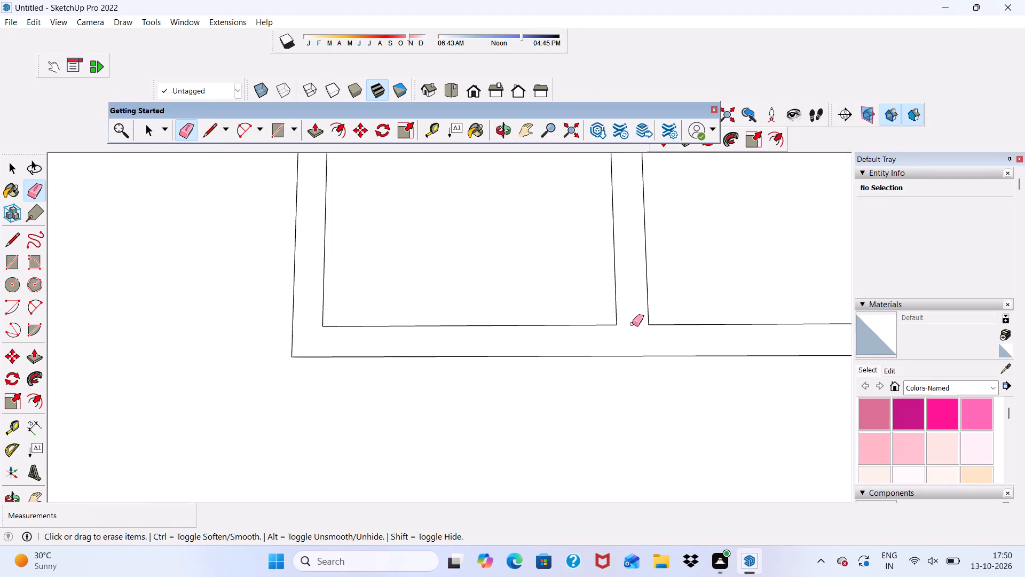
# Push/Pull the joined frame and mullion face outward from the wall by 3".
pyautogui.press('space')
pyautogui.click(635, 327)
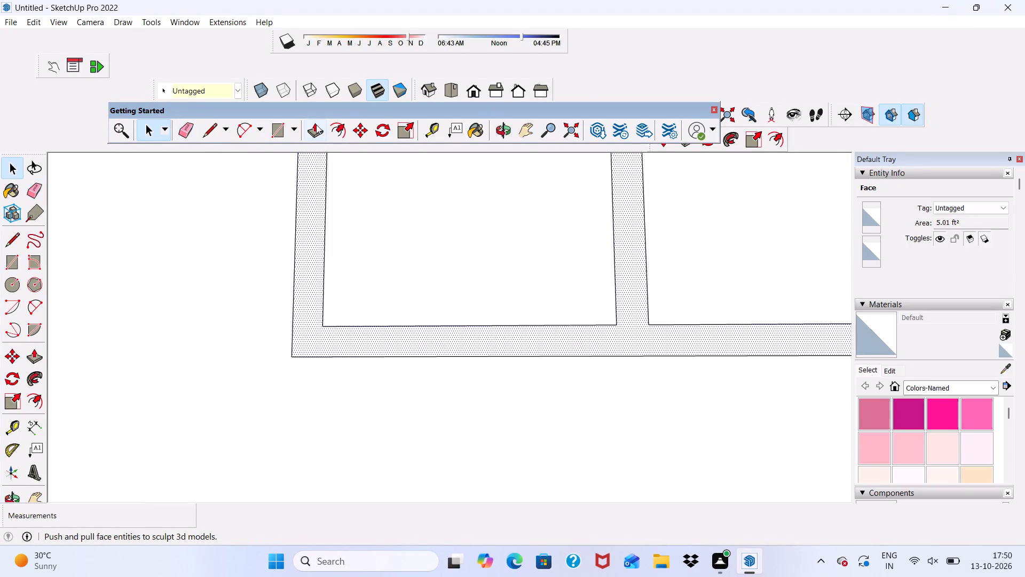
pyautogui.click(316, 124)
pyautogui.click(313, 330)
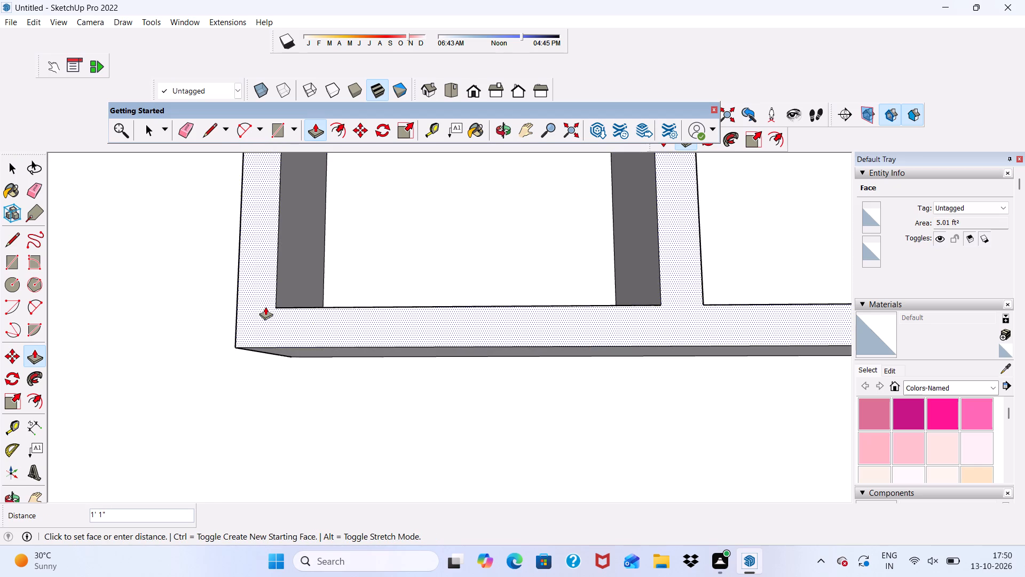
pyautogui.press('3')
pyautogui.hotkey('shift', '"')
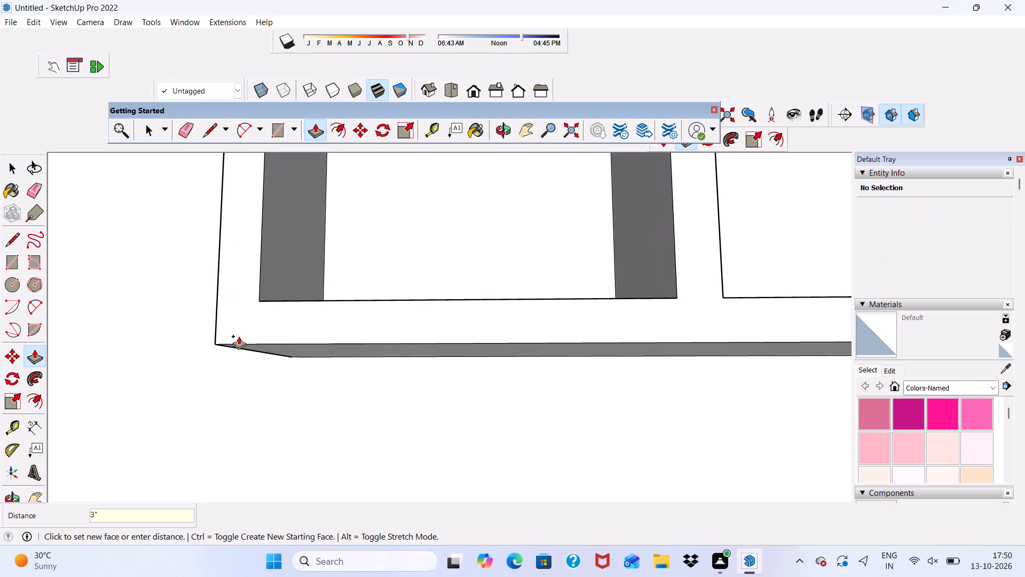
pyautogui.press('Return')
pyautogui.press('space')
# Examine the window facade and the adjoining sides of the house from several angles.
pyautogui.scroll(-4, 562, 484)
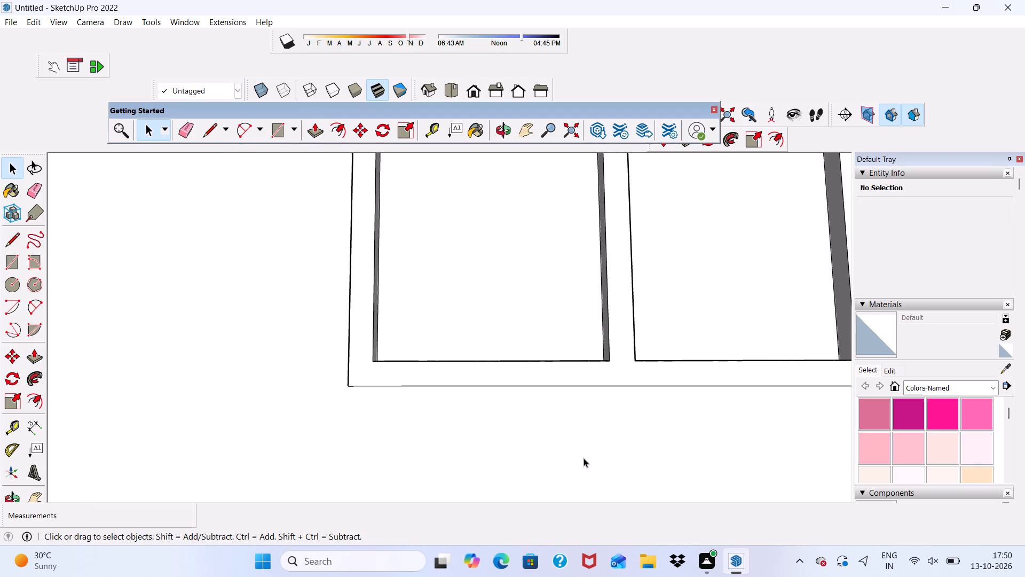
pyautogui.scroll(-16, 582, 399)
pyautogui.moveTo(563, 347); pyautogui.dragTo(525, 387, button='middle')
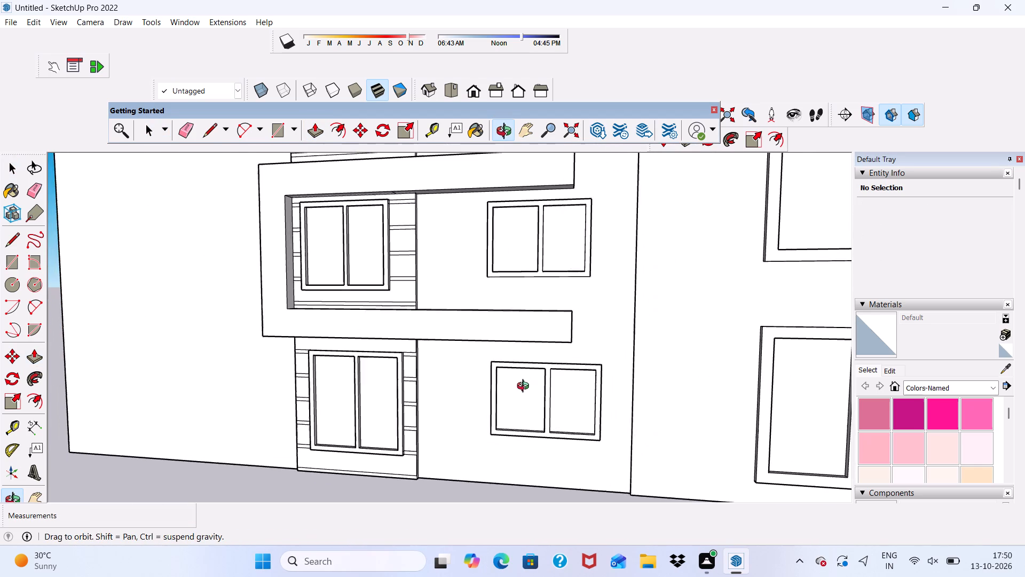
pyautogui.moveTo(525, 387); pyautogui.dragTo(524, 388, button='middle')
pyautogui.scroll(4, 516, 297)
pyautogui.scroll(-10, 517, 297)
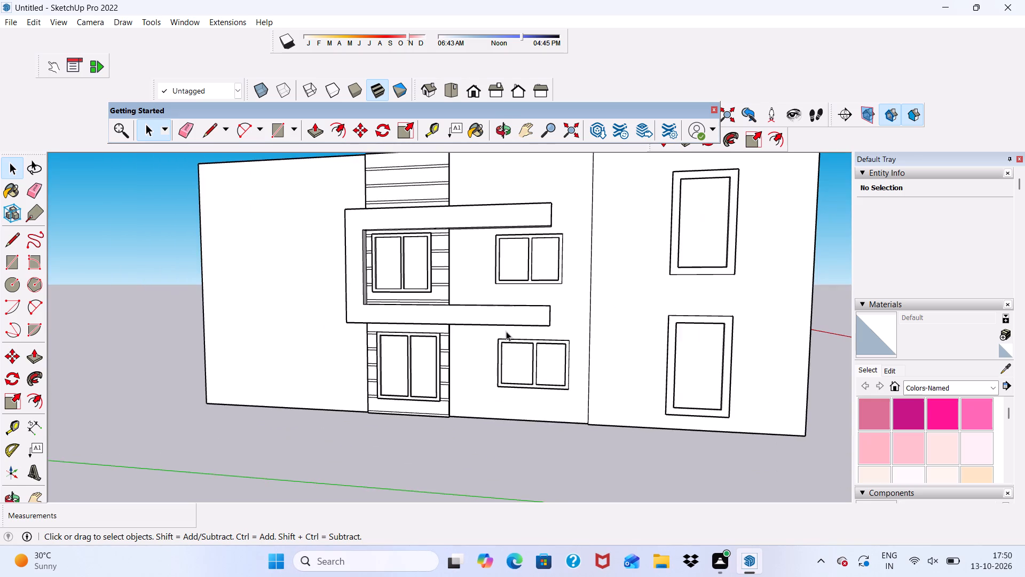
pyautogui.moveTo(506, 332); pyautogui.dragTo(289, 348, button='middle')
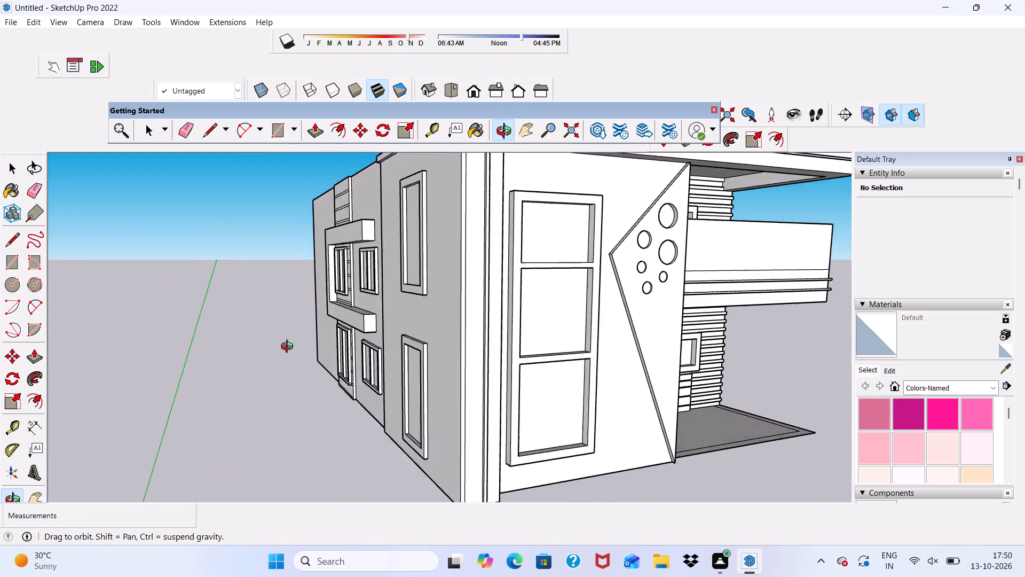
pyautogui.moveTo(289, 348); pyautogui.dragTo(635, 347, button='middle')
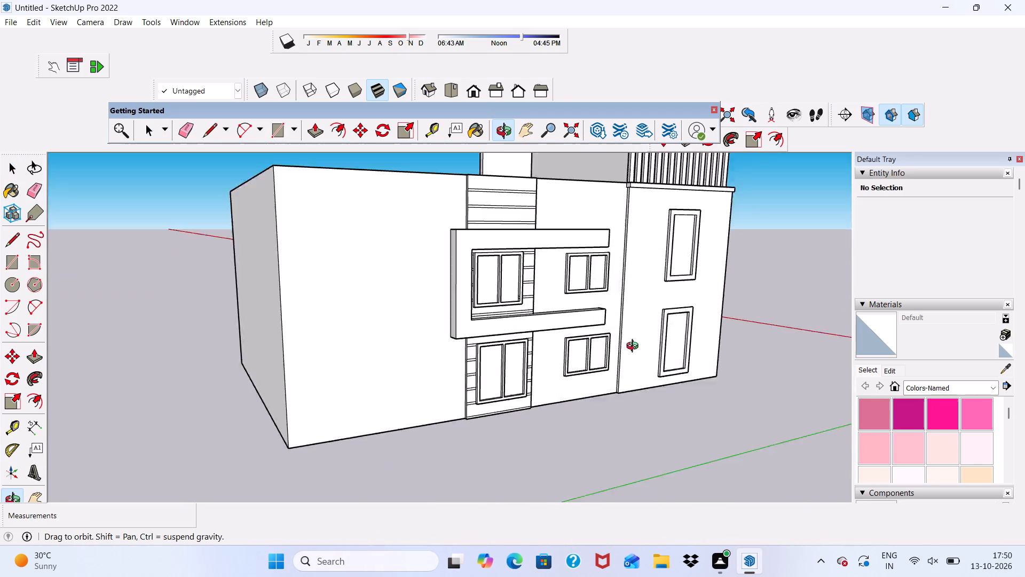
pyautogui.moveTo(635, 347); pyautogui.dragTo(553, 414, button='middle')
pyautogui.scroll(5, 553, 414)
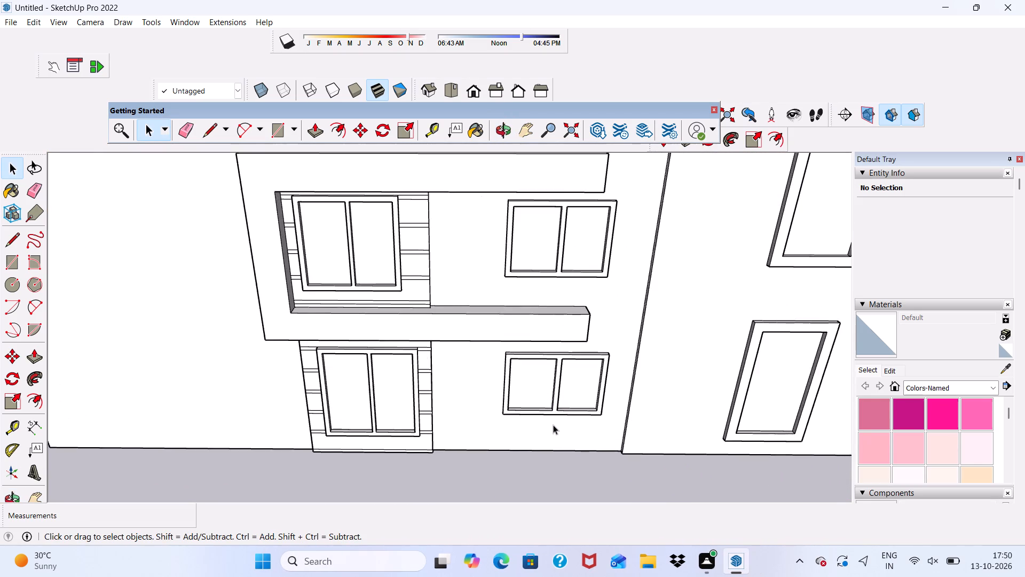
pyautogui.scroll(-7, 553, 425)
pyautogui.moveTo(422, 333); pyautogui.dragTo(703, 289, button='middle')
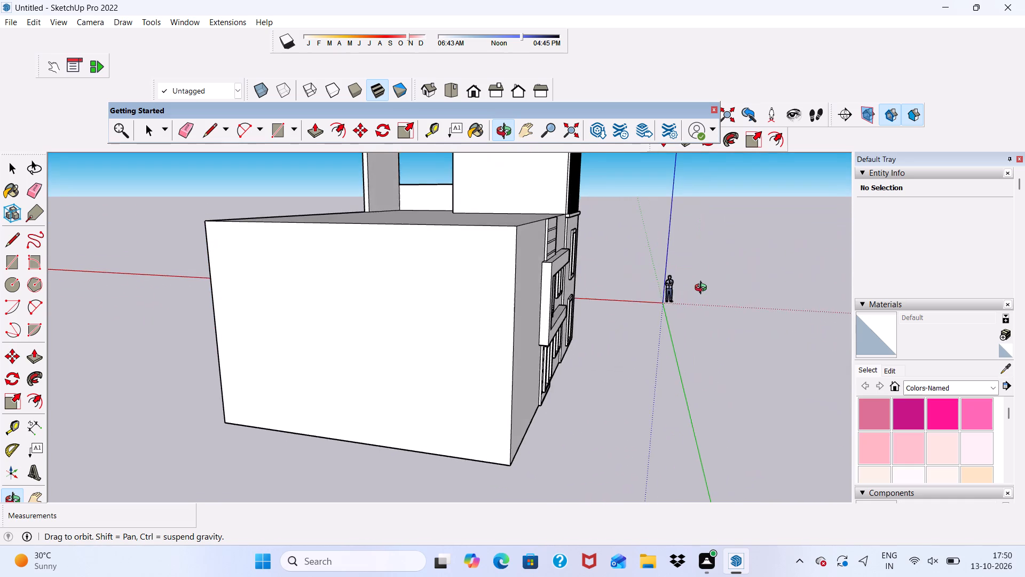
pyautogui.moveTo(703, 289); pyautogui.dragTo(704, 314, button='middle')
pyautogui.scroll(2, 704, 314)
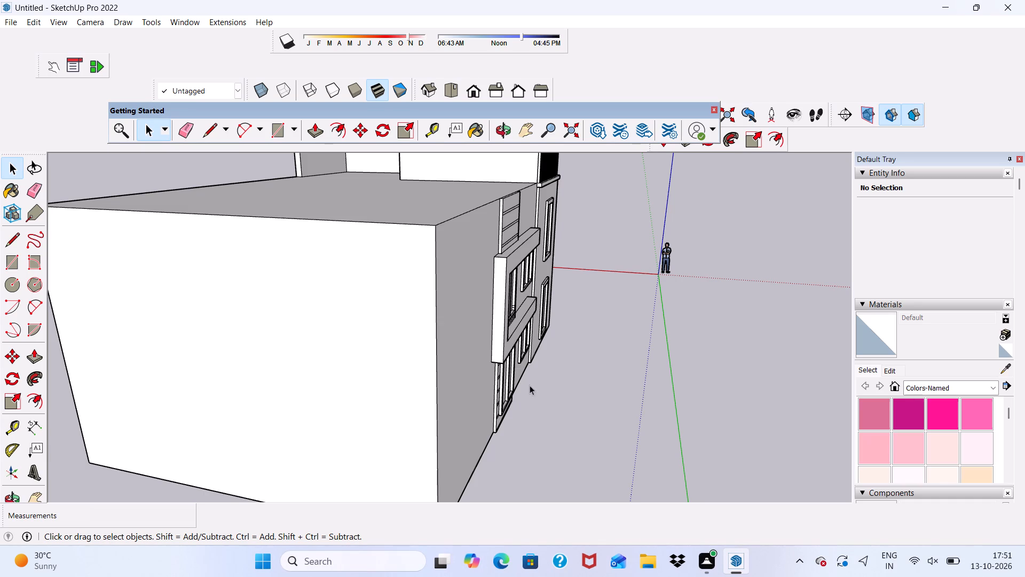
pyautogui.scroll(-7, 509, 378)
pyautogui.moveTo(506, 310); pyautogui.dragTo(373, 278, button='middle')
pyautogui.scroll(1, 373, 281)
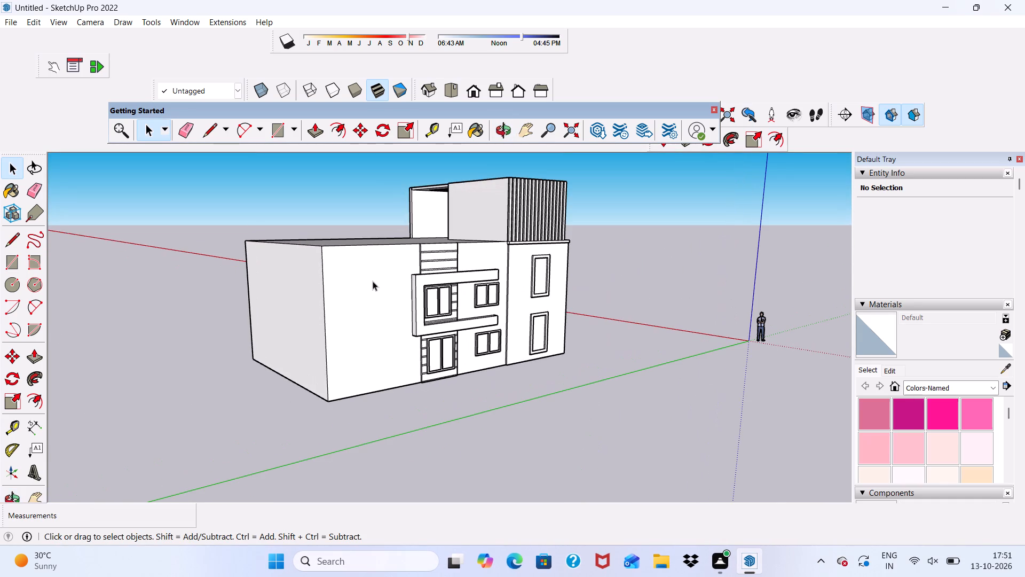
# Draw a small window rectangle about 2' by 1' 9" on the blank upper-floor wall beside the C-shaped strip's closed side.
pyautogui.click(280, 132)
pyautogui.moveTo(415, 317); pyautogui.dragTo(290, 330, button='middle')
pyautogui.scroll(5, 322, 265)
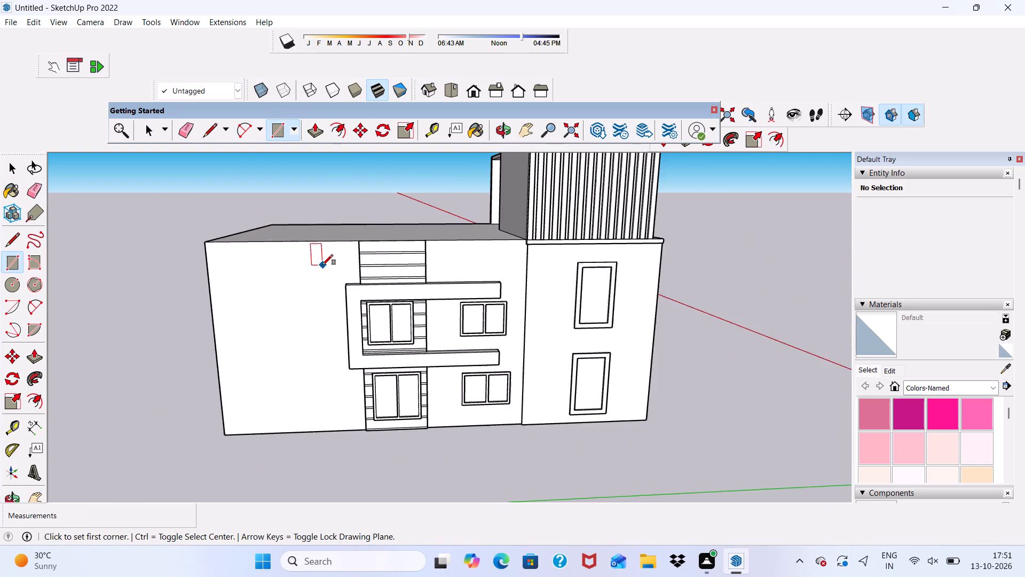
pyautogui.scroll(6, 300, 296)
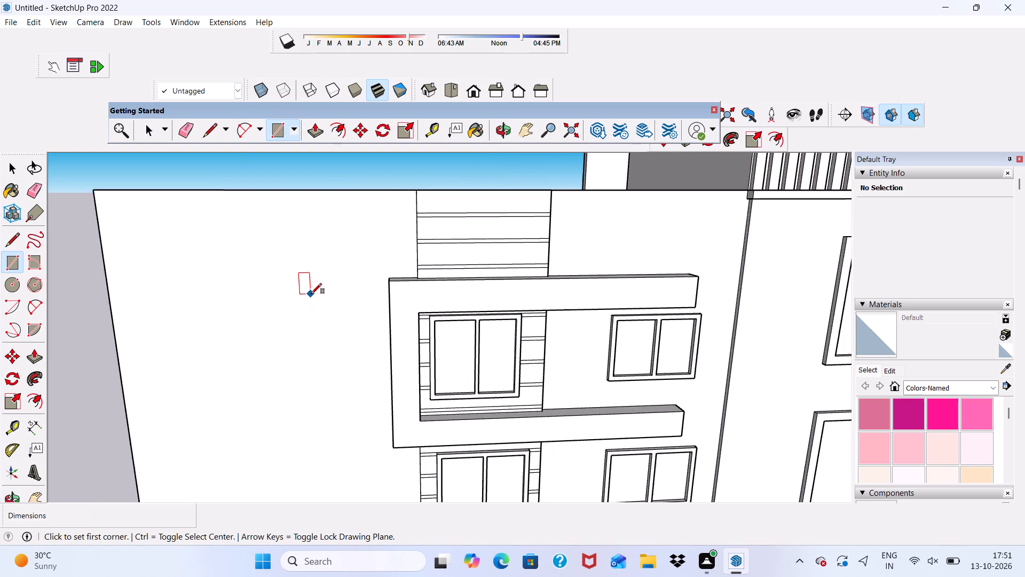
pyautogui.scroll(-1, 314, 295)
pyautogui.moveTo(314, 295); pyautogui.dragTo(407, 285, button='middle')
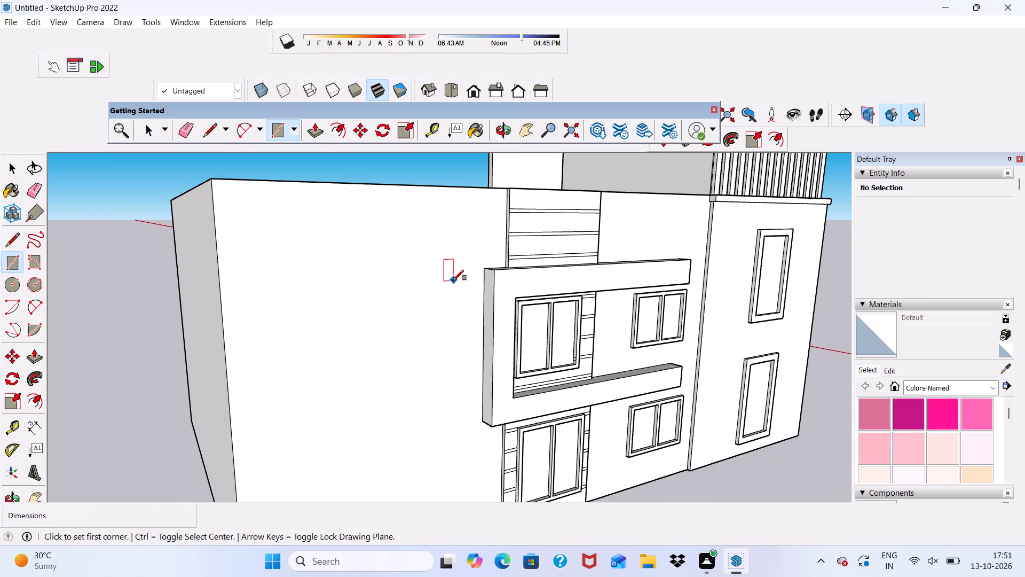
pyautogui.click(453, 280)
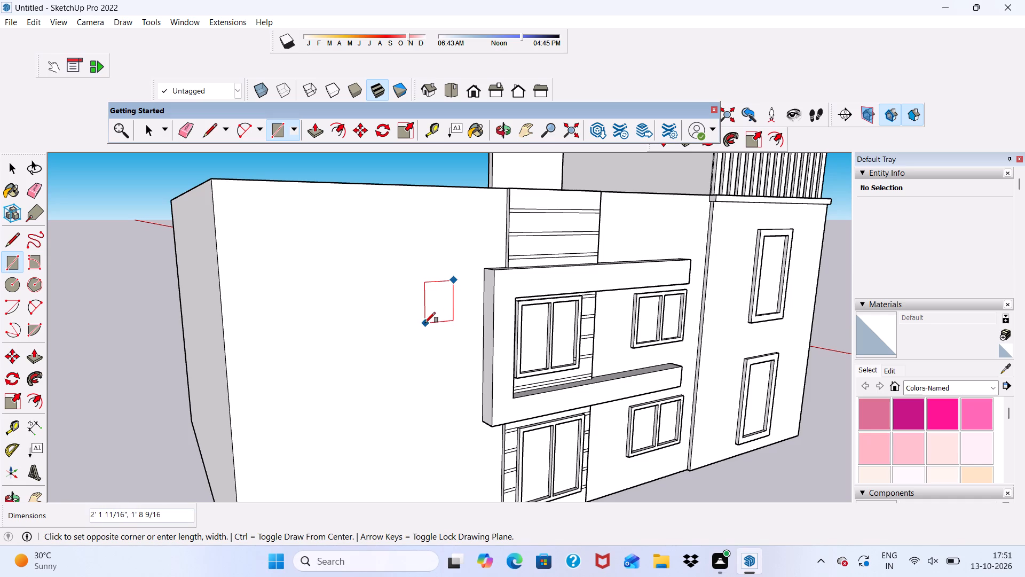
pyautogui.click(424, 318)
pyautogui.scroll(-5, 471, 244)
pyautogui.press('space')
# Copy the small window rectangle straight down about 9' 5" onto the ground-floor wall.
pyautogui.scroll(3, 493, 286)
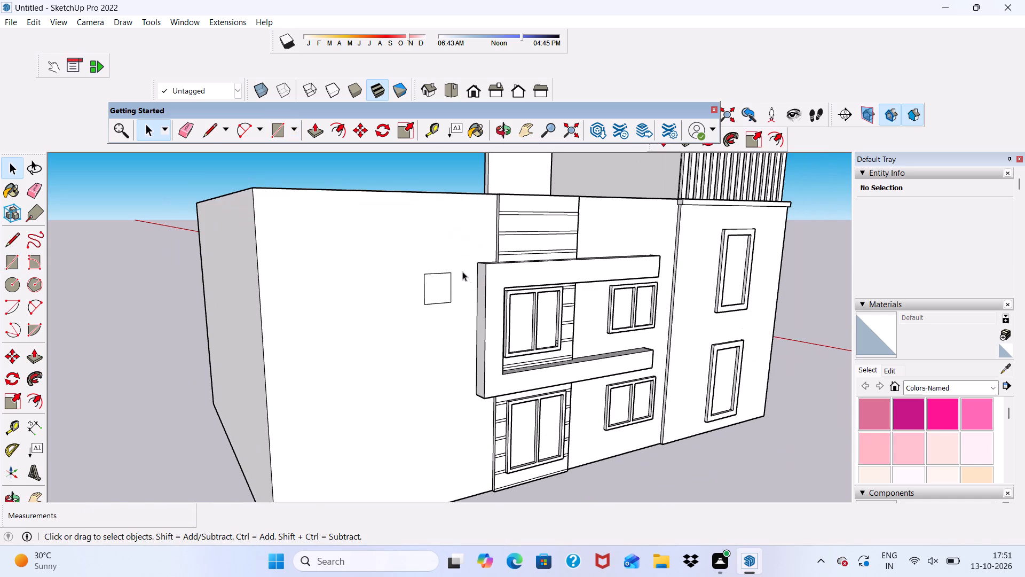
pyautogui.click(438, 286)
pyautogui.click(438, 286)
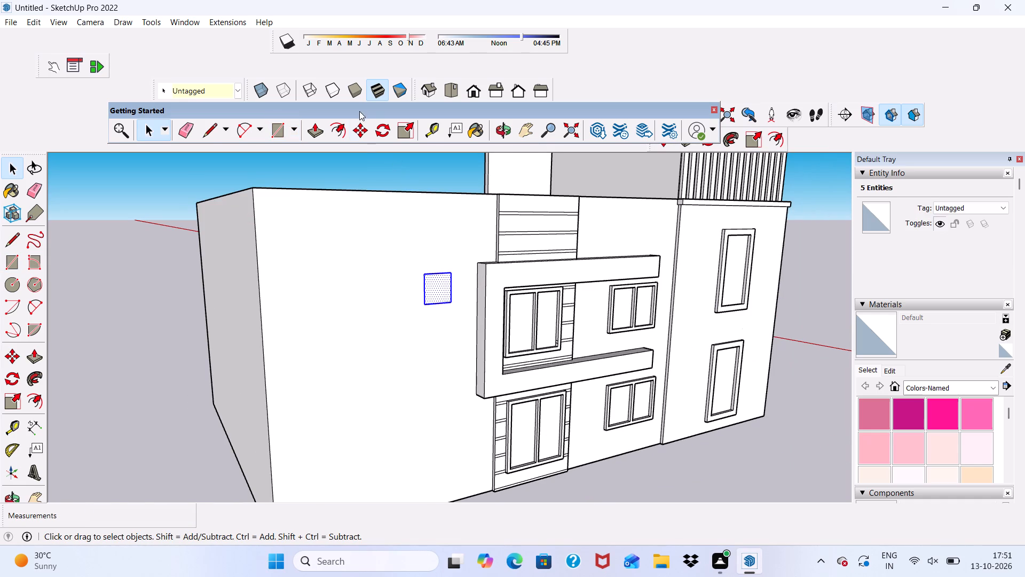
pyautogui.click(357, 120)
pyautogui.click(437, 287)
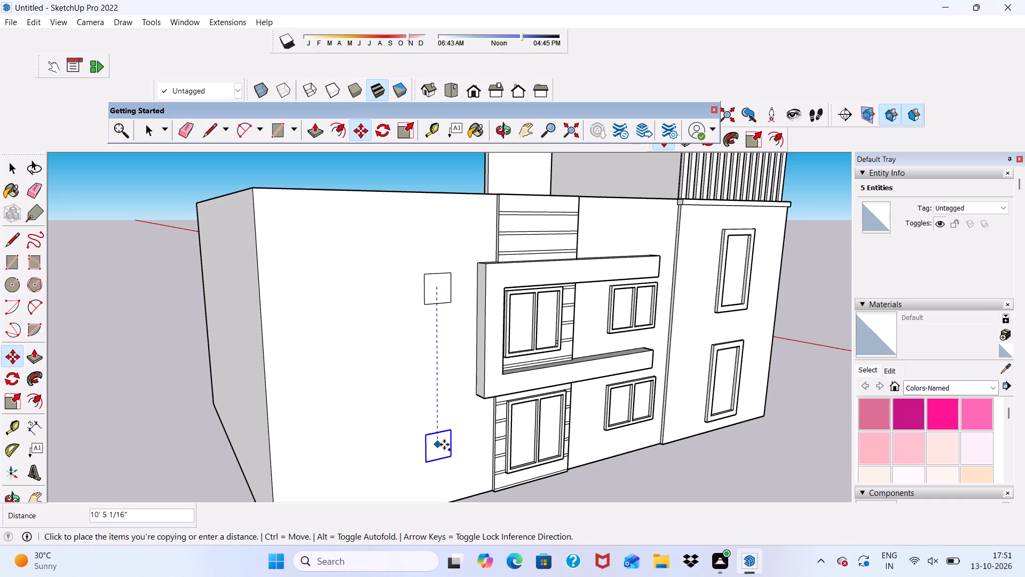
pyautogui.scroll(-5, 453, 409)
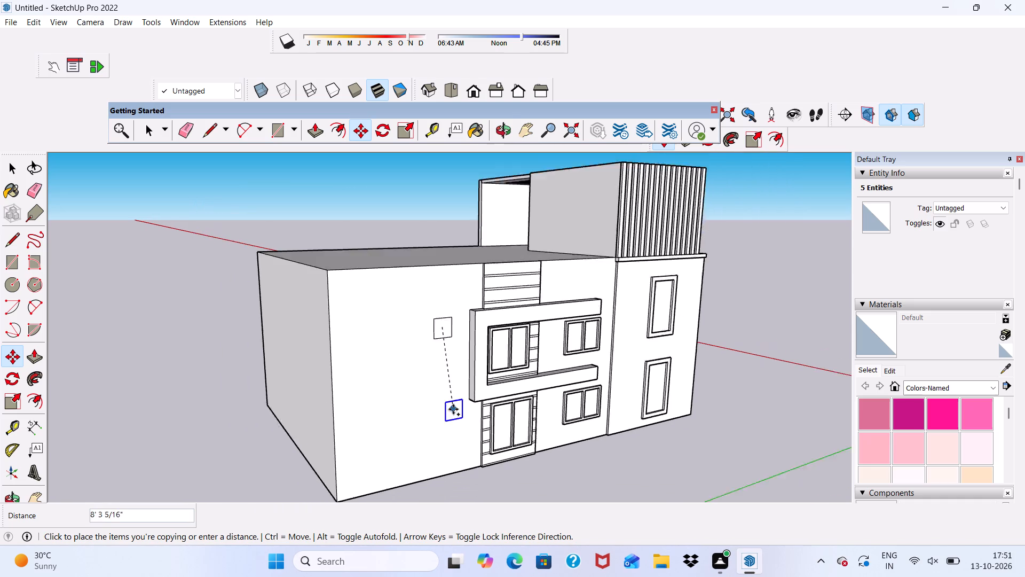
pyautogui.moveTo(453, 411); pyautogui.dragTo(345, 378, button='middle')
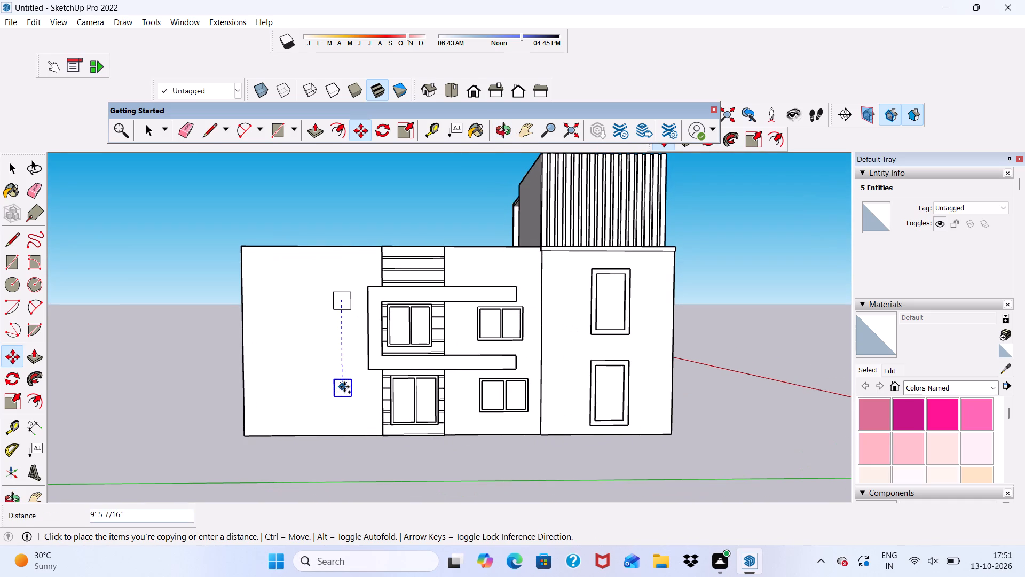
pyautogui.click(344, 387)
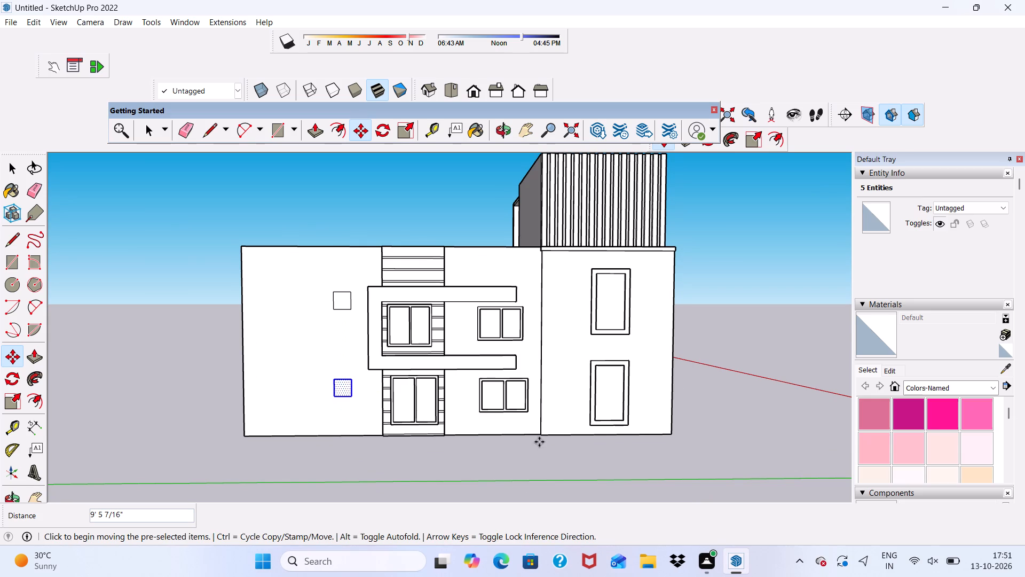
pyautogui.press('space')
pyautogui.click(798, 369)
pyautogui.scroll(-5, 685, 425)
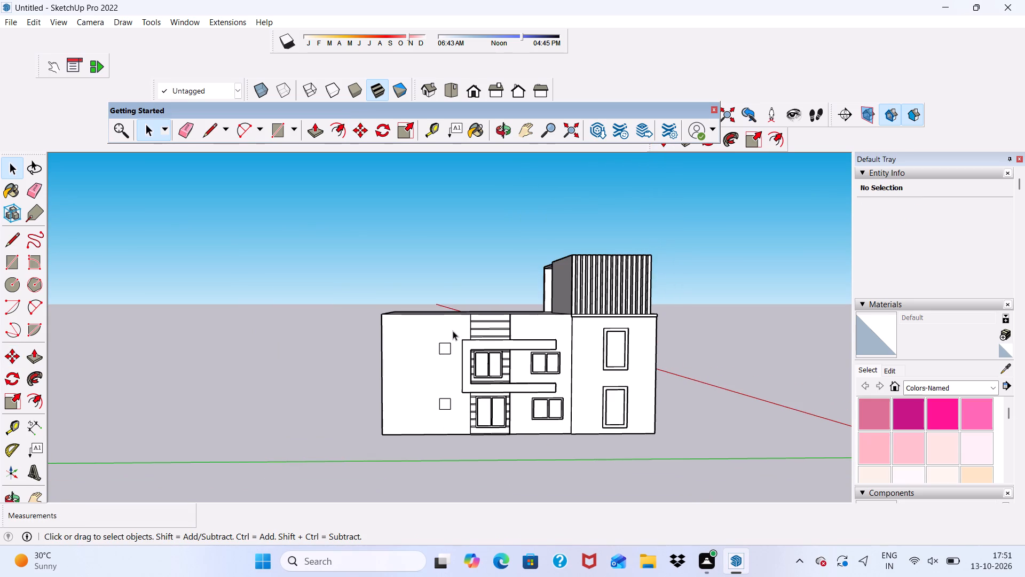
pyautogui.scroll(1, 484, 359)
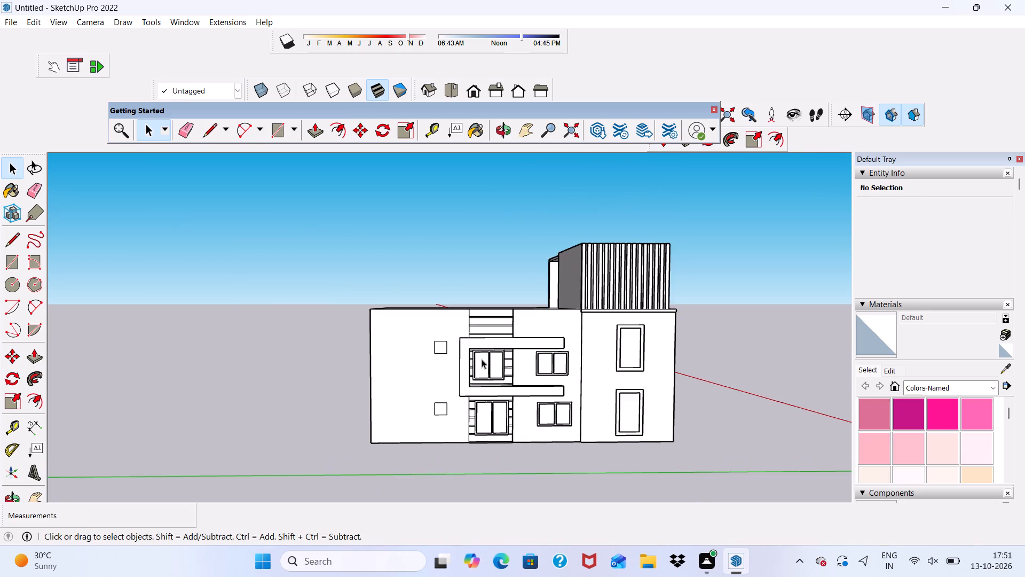
# Offset the upper-floor small window rectangle outward by 3" to form its frame outline.
pyautogui.scroll(7, 448, 394)
pyautogui.scroll(4, 342, 139)
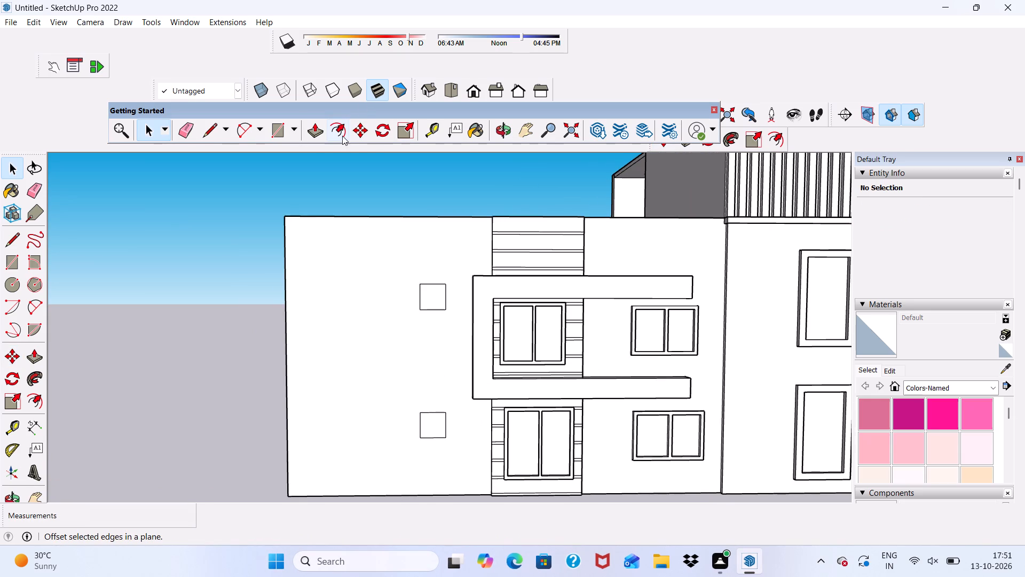
pyautogui.click(342, 132)
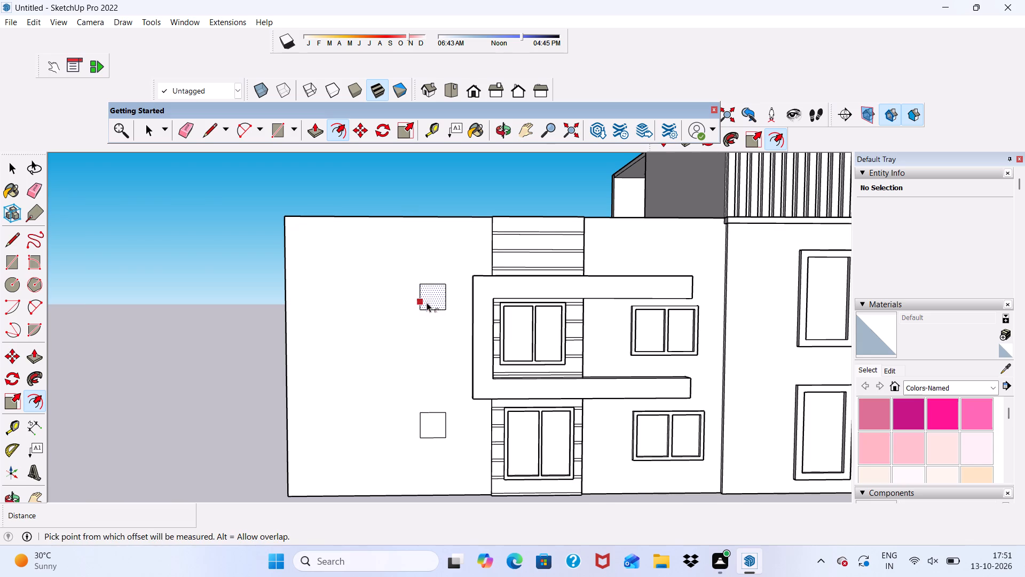
pyautogui.click(424, 300)
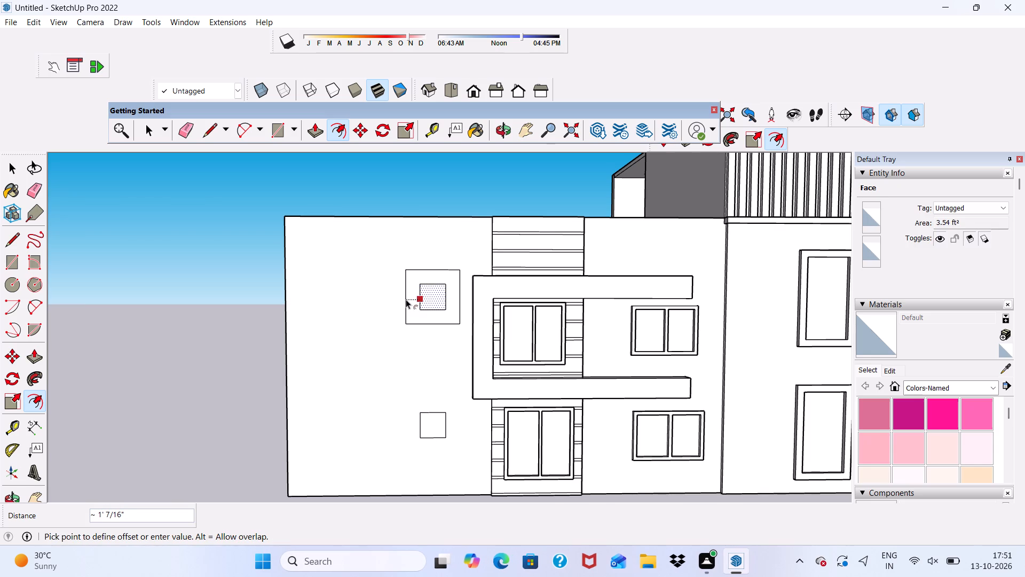
pyautogui.press('3')
pyautogui.hotkey('shift', '"')
pyautogui.press('Return')
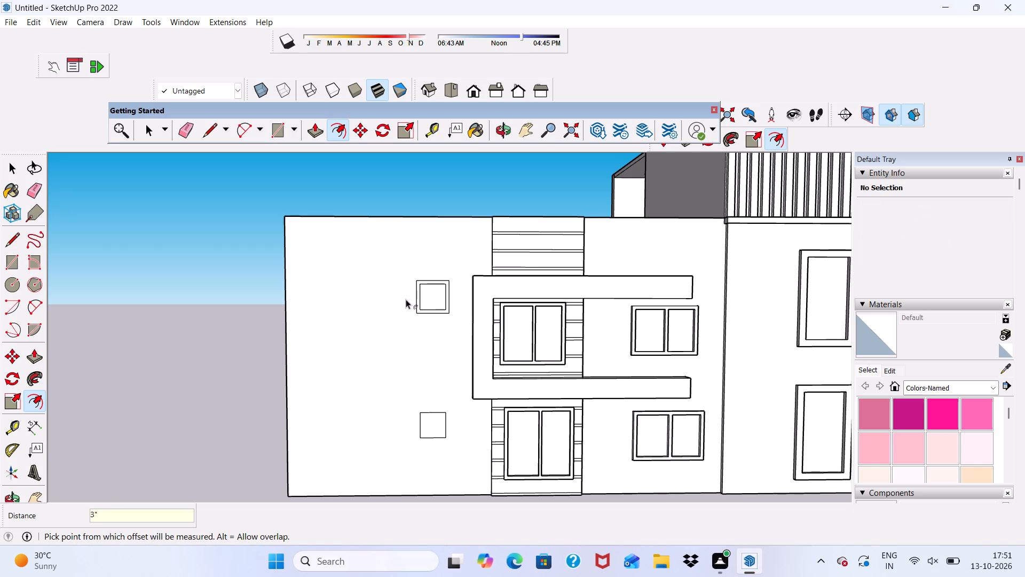
# Offset the ground-floor small window rectangle outward by 3" to form a matching frame outline.
pyautogui.scroll(5, 435, 427)
pyautogui.click(435, 427)
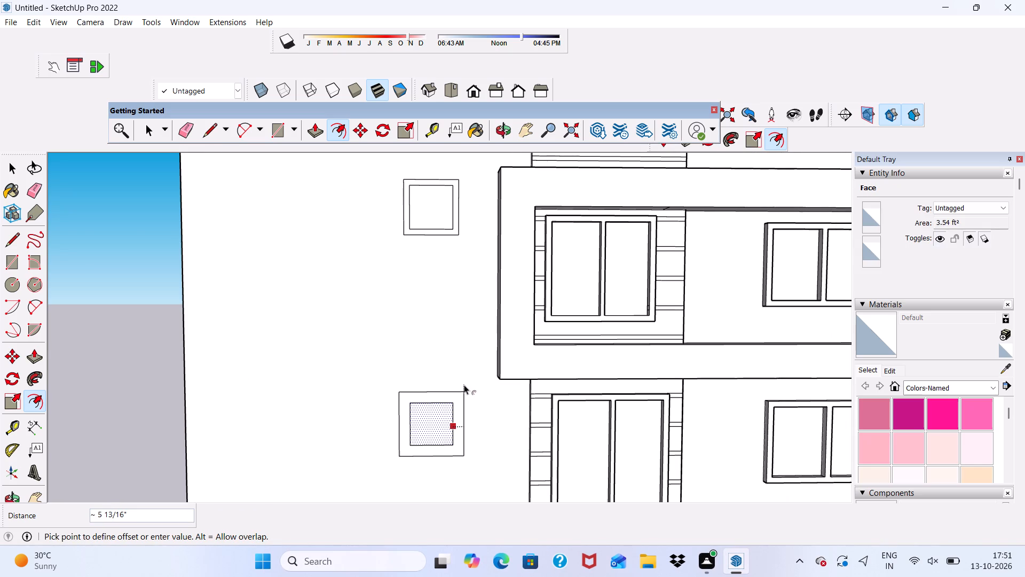
pyautogui.press('3')
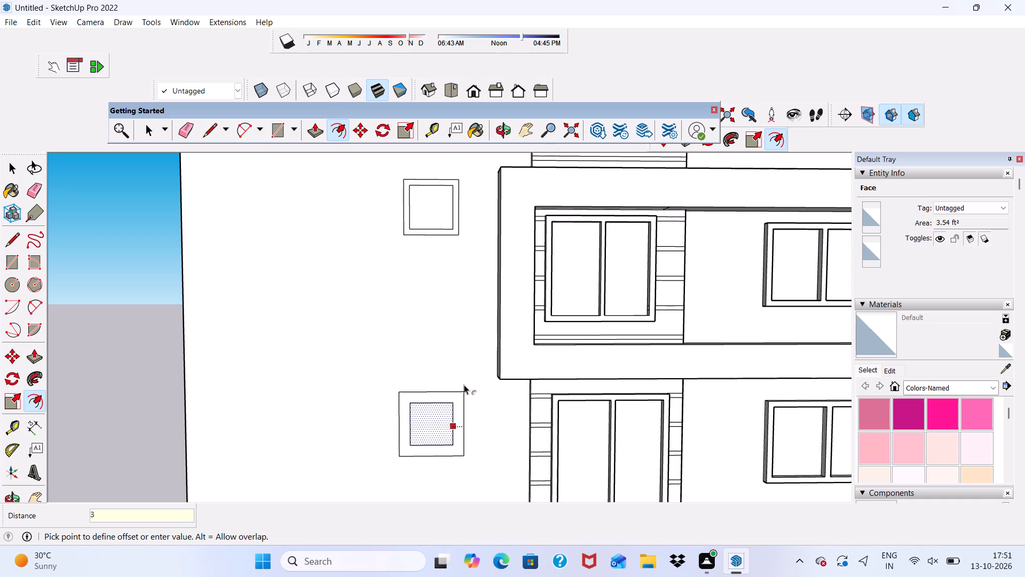
pyautogui.hotkey('shift', '"')
pyautogui.press('Return')
pyautogui.press('space')
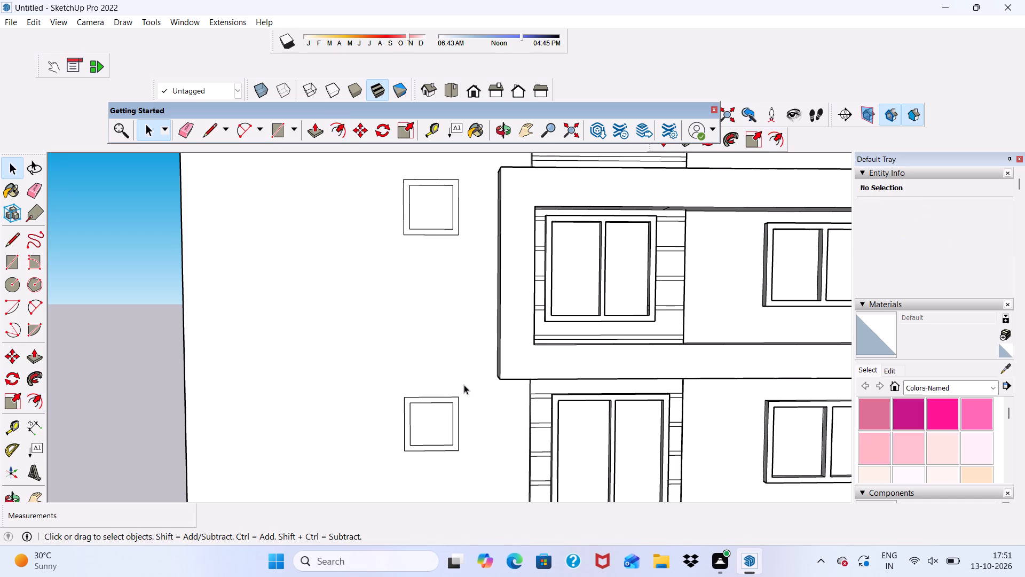
# Examine the window facade, the blank end wall and the front of the house from several angles.
pyautogui.scroll(-10, 480, 385)
pyautogui.moveTo(541, 330); pyautogui.dragTo(253, 372, button='middle')
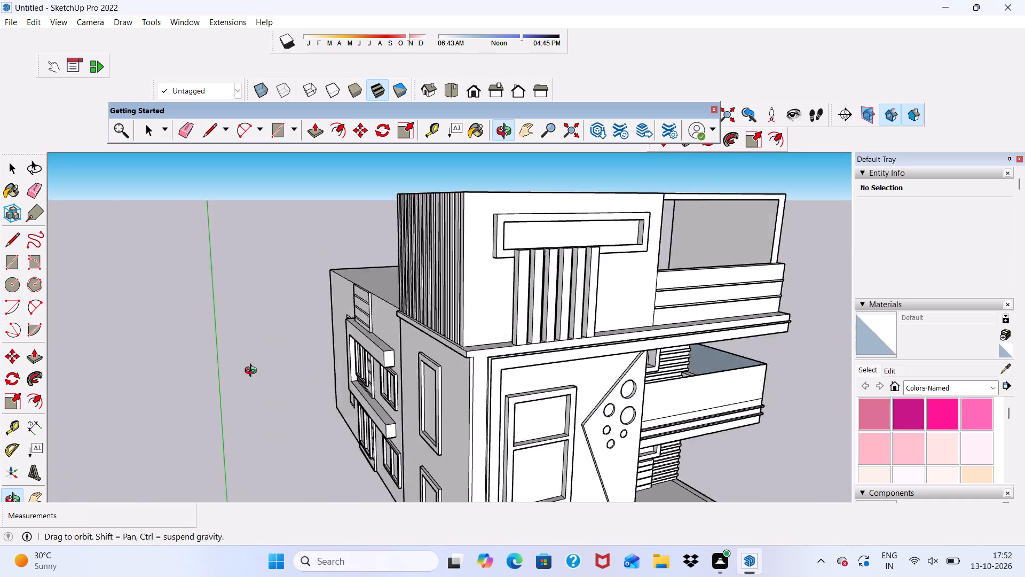
pyautogui.moveTo(253, 372); pyautogui.dragTo(746, 352, button='middle')
pyautogui.scroll(7, 769, 351)
pyautogui.scroll(-6, 743, 424)
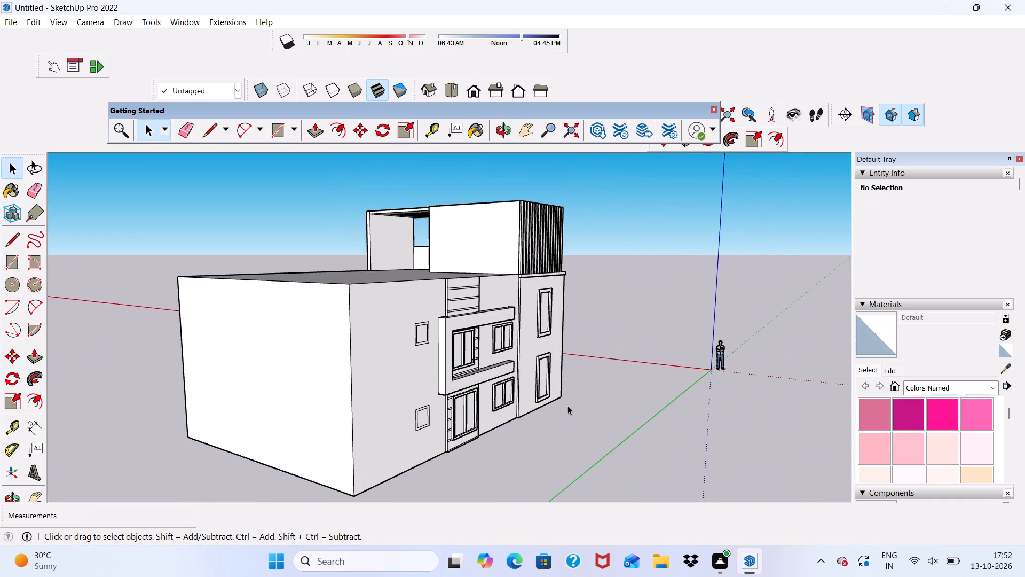
pyautogui.moveTo(567, 406); pyautogui.dragTo(56, 397, button='middle')
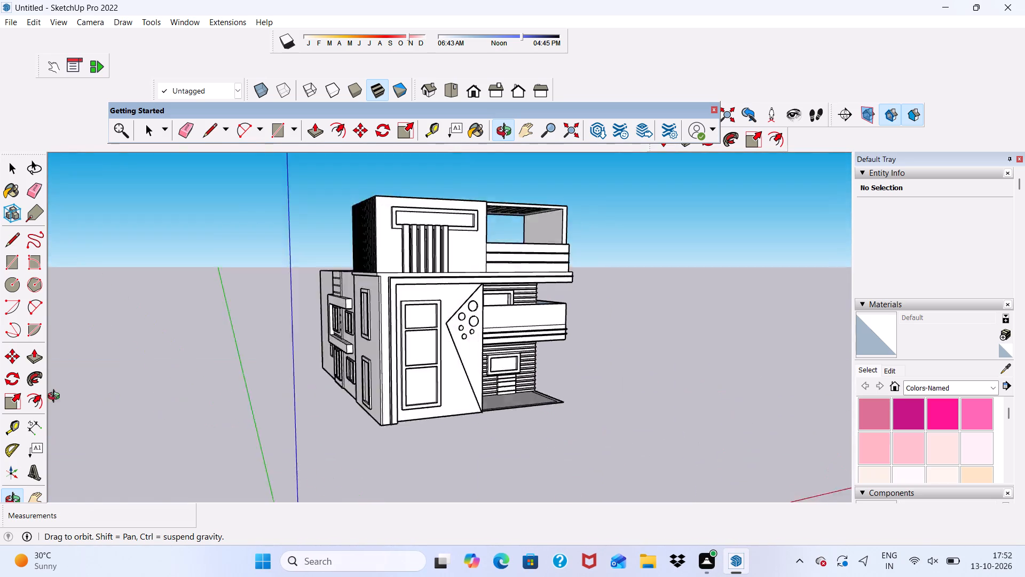
pyautogui.moveTo(56, 397); pyautogui.dragTo(435, 413, button='middle')
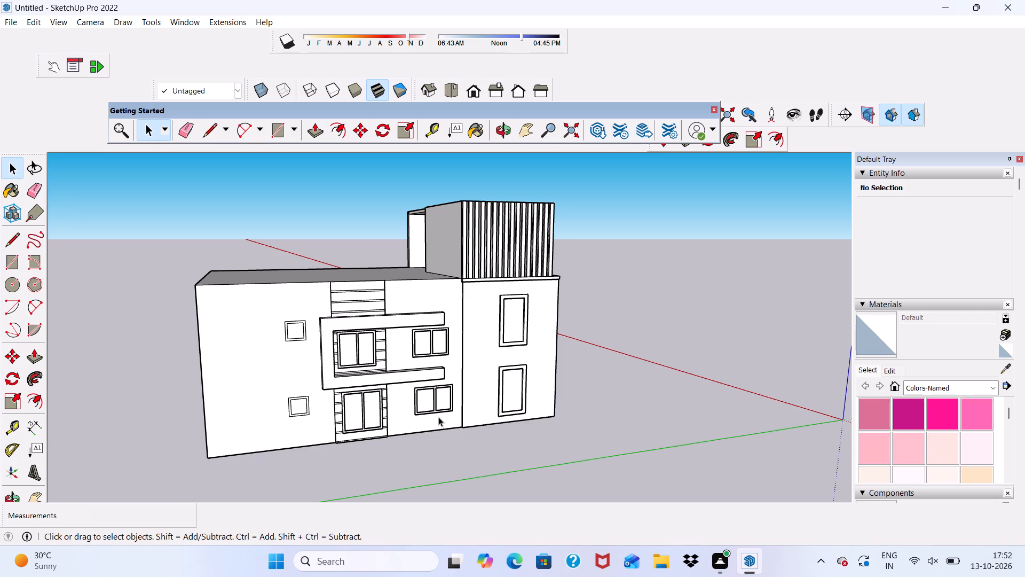
# Draw a thin horizontal rectangle about 6' 8" by 8" on the blank upper wall between the small window and the outer corner.
pyautogui.click(273, 132)
pyautogui.scroll(-6, 337, 277)
pyautogui.scroll(7, 274, 309)
pyautogui.scroll(4, 316, 340)
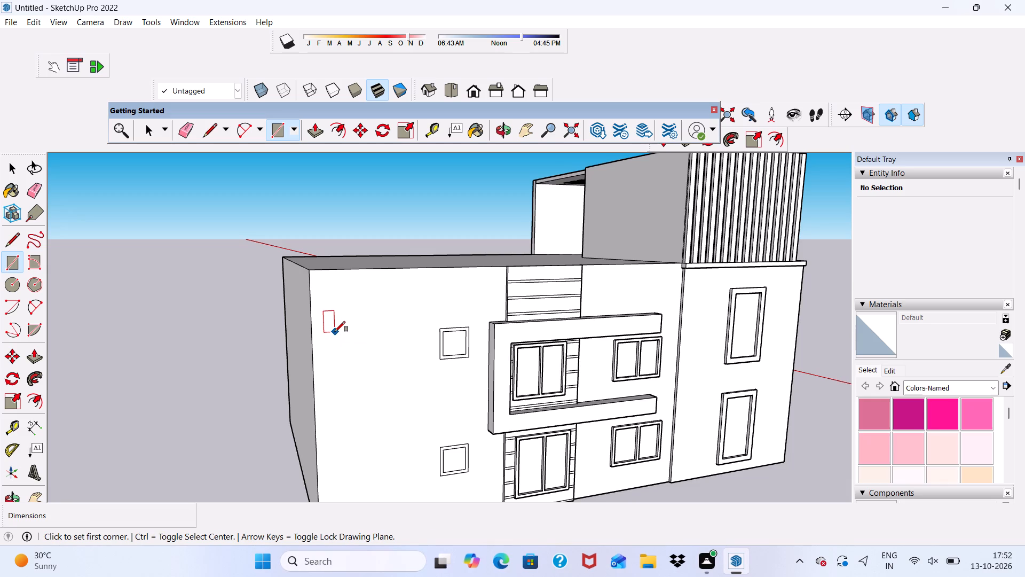
pyautogui.click(335, 332)
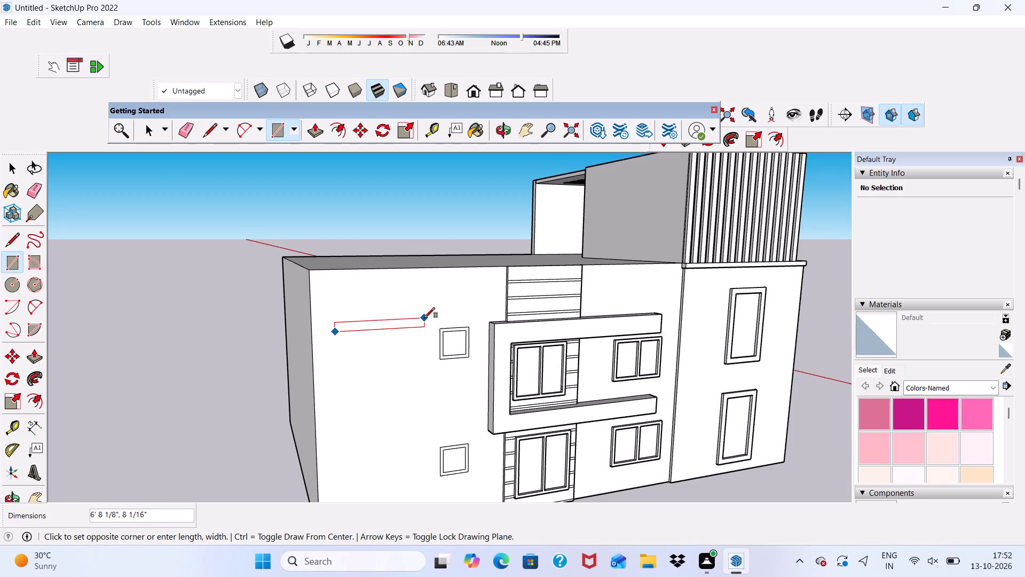
pyautogui.click(424, 318)
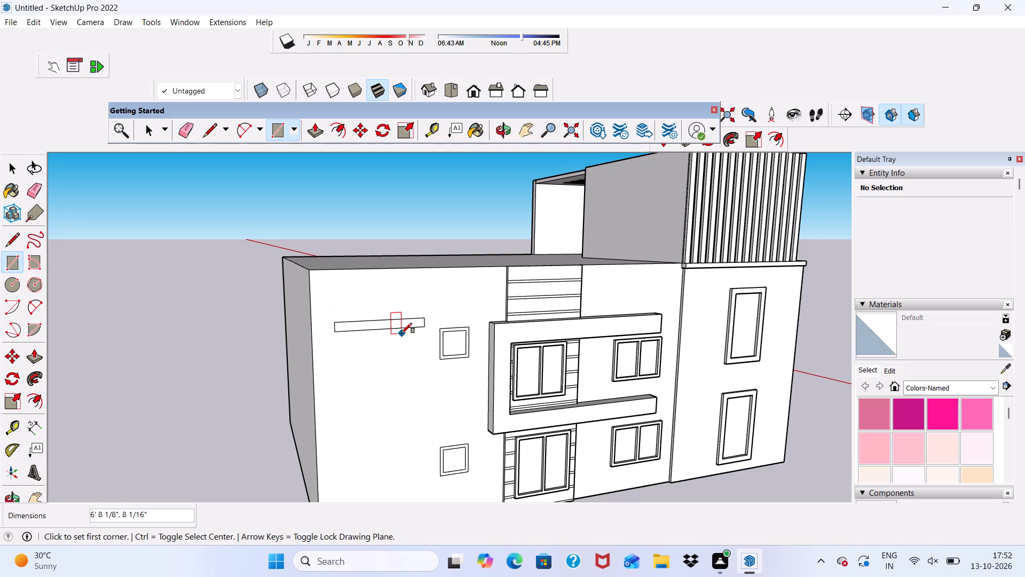
# Draw a tall rectangle about 11' 11 1/2" high and 6' 8" wide directly beneath the thin strip, matching its width.
pyautogui.click(341, 331)
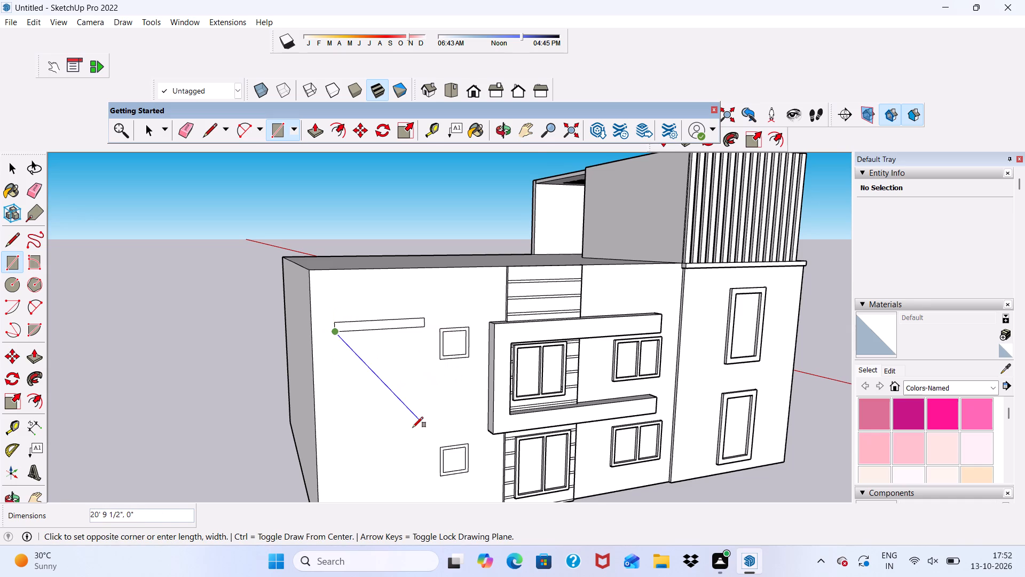
pyautogui.scroll(2, 421, 419)
pyautogui.scroll(-5, 344, 432)
pyautogui.moveTo(349, 440); pyautogui.dragTo(335, 417, button='middle')
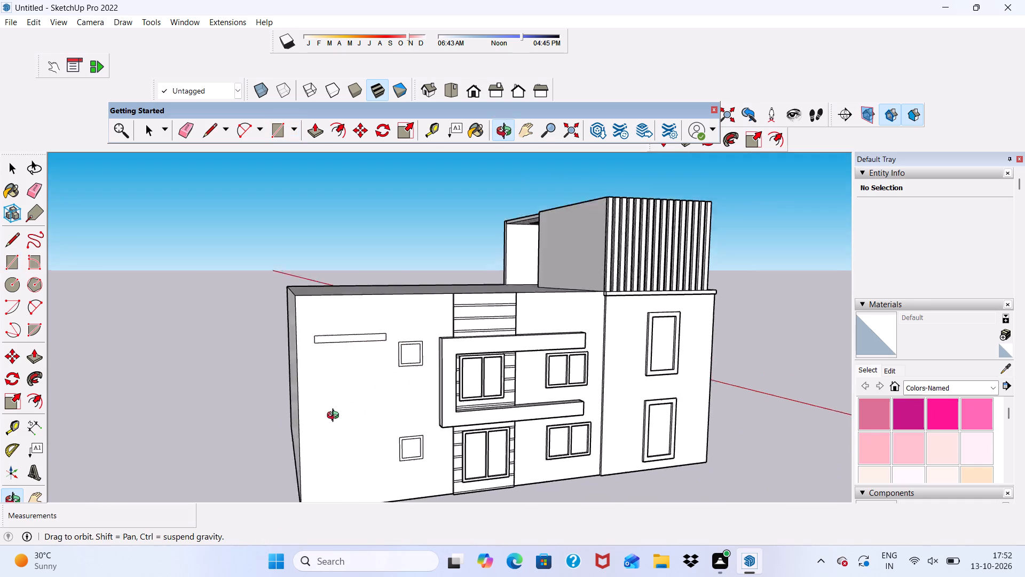
pyautogui.moveTo(335, 417); pyautogui.dragTo(279, 424, button='middle')
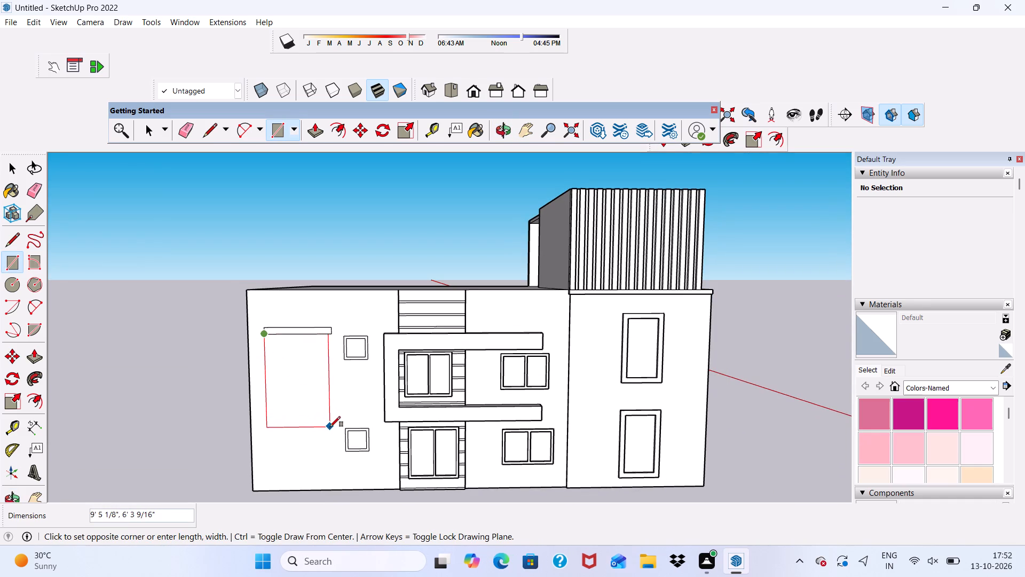
pyautogui.scroll(5, 330, 432)
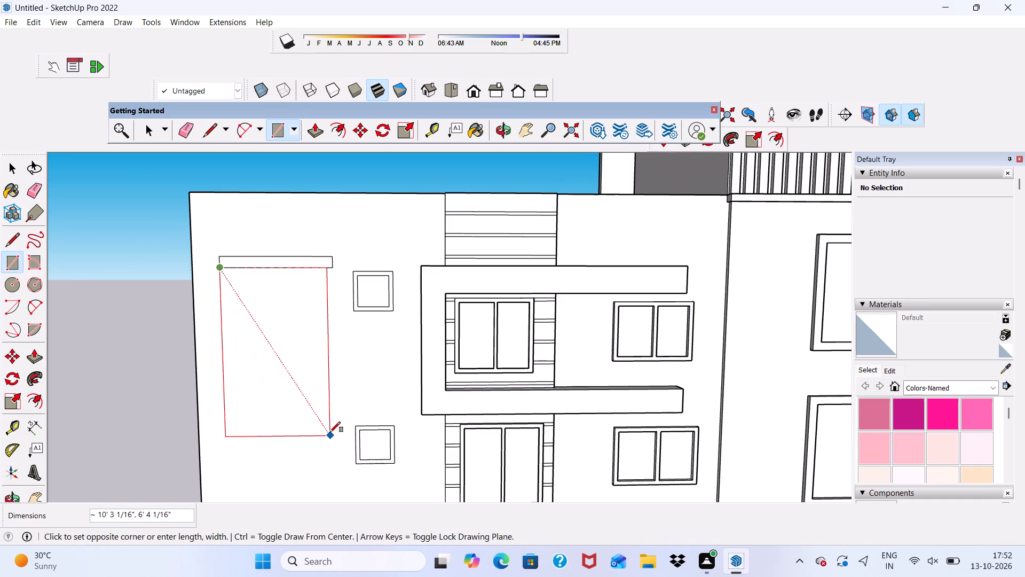
pyautogui.click(336, 463)
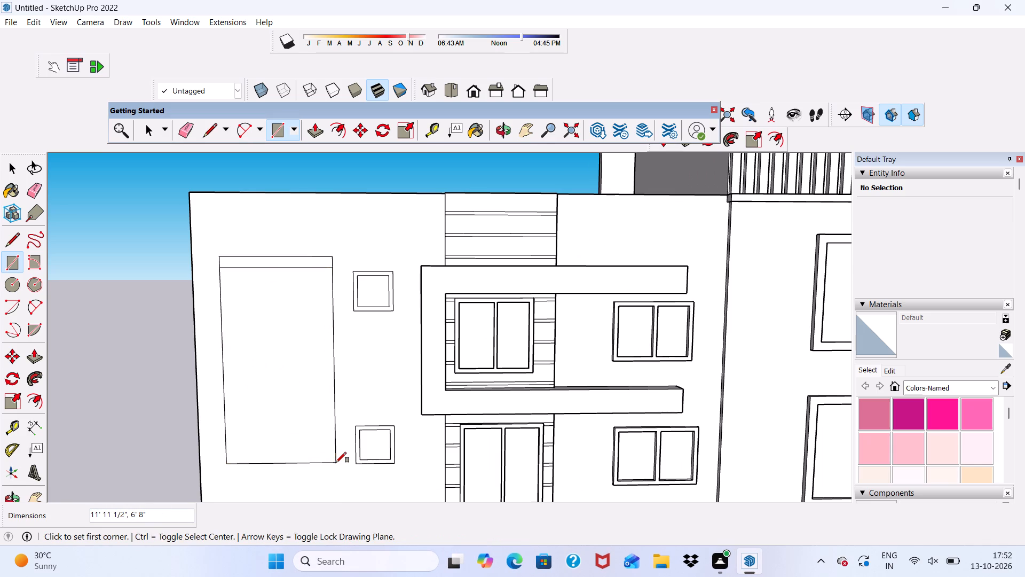
pyautogui.press('space')
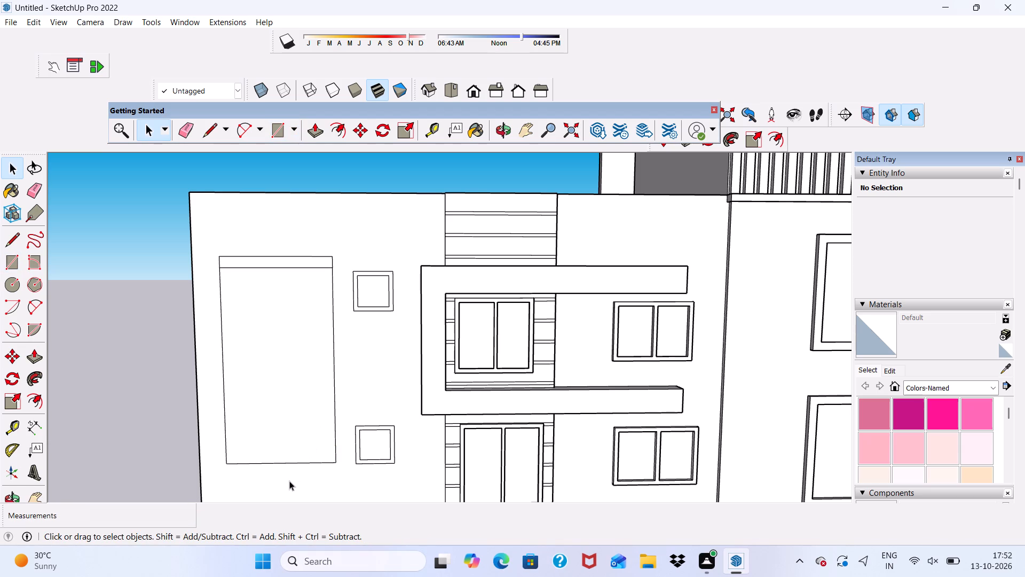
# Offset the tall rectangle's outline inward by 3" to form a frame border.
pyautogui.scroll(2, 288, 436)
pyautogui.scroll(-5, 271, 425)
pyautogui.scroll(1, 317, 412)
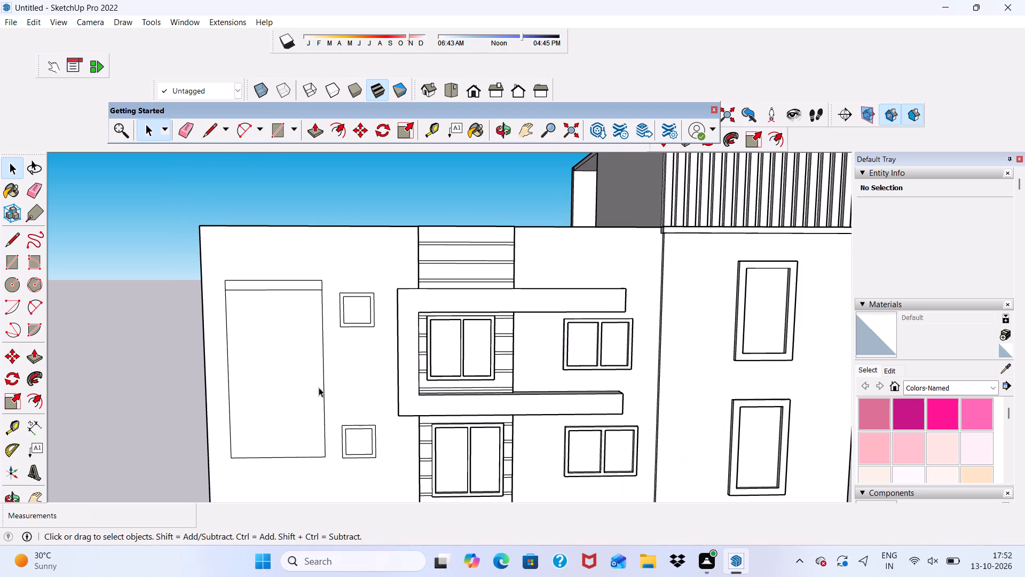
pyautogui.scroll(1, 318, 354)
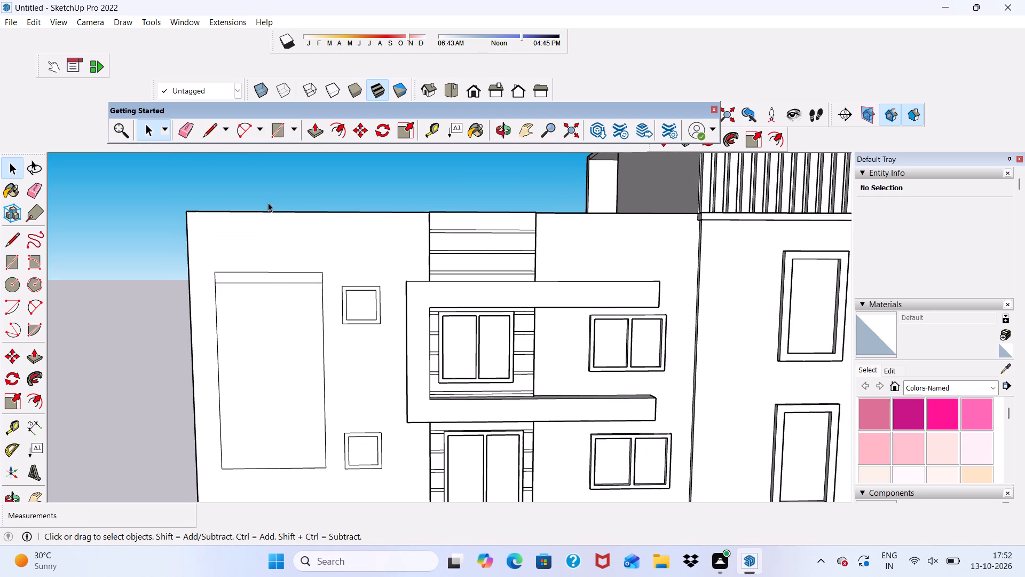
pyautogui.click(341, 134)
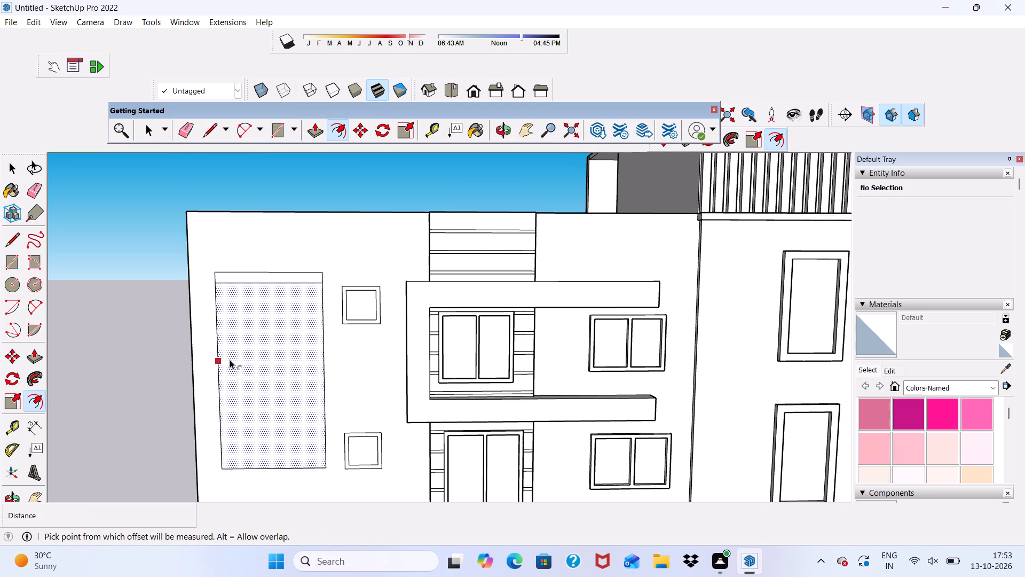
pyautogui.click(230, 360)
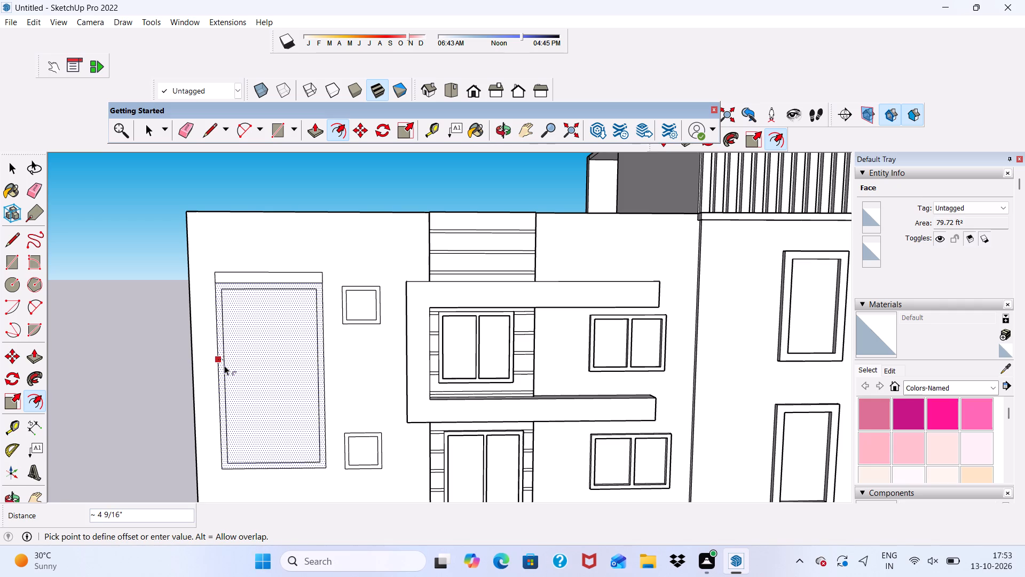
pyautogui.press('3')
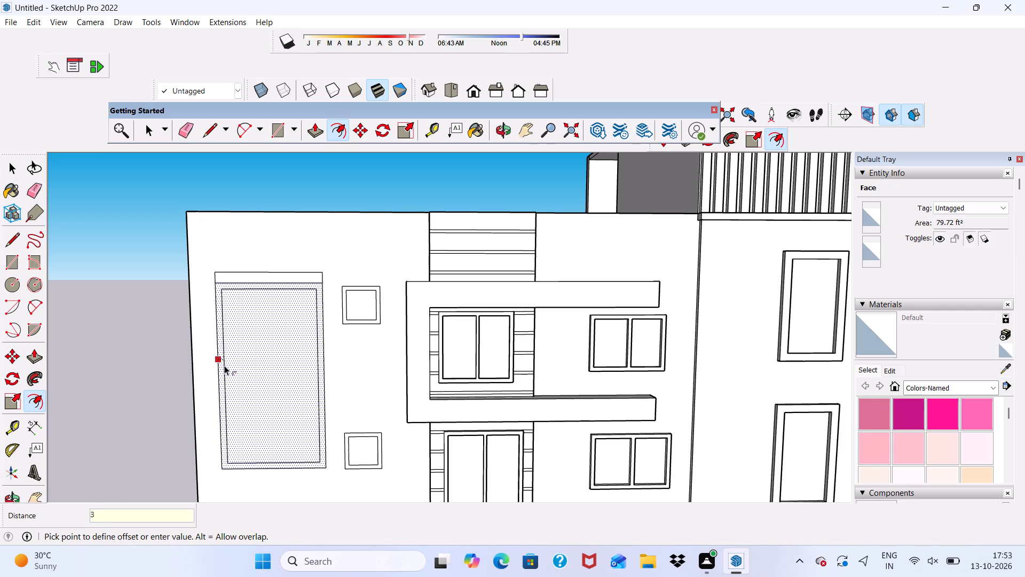
pyautogui.hotkey('shift', '"')
pyautogui.press('Return')
pyautogui.press('space')
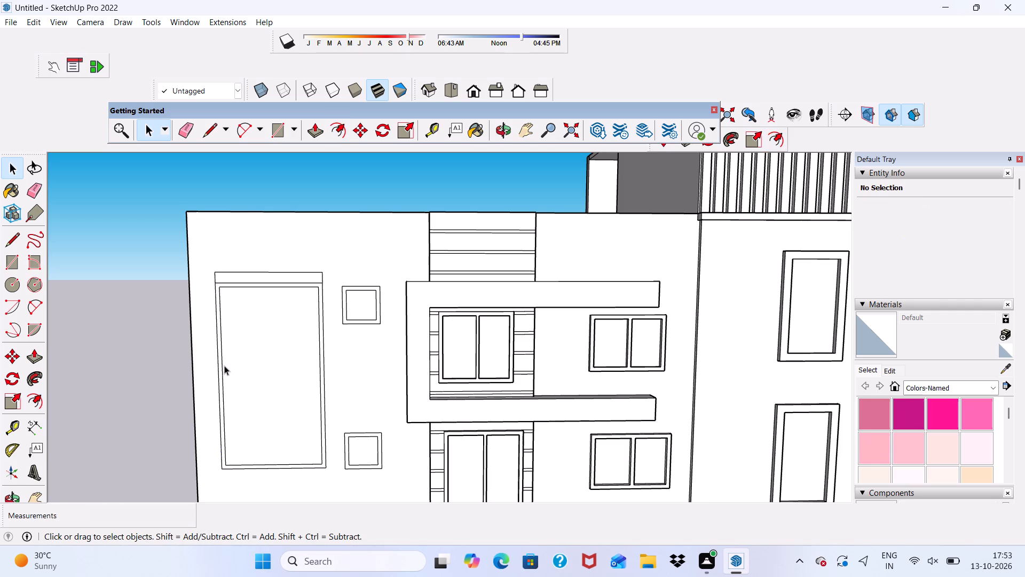
# Push/Pull the thin strip above the tall frame outward from the wall by 6".
pyautogui.scroll(-6, 224, 362)
pyautogui.scroll(12, 258, 329)
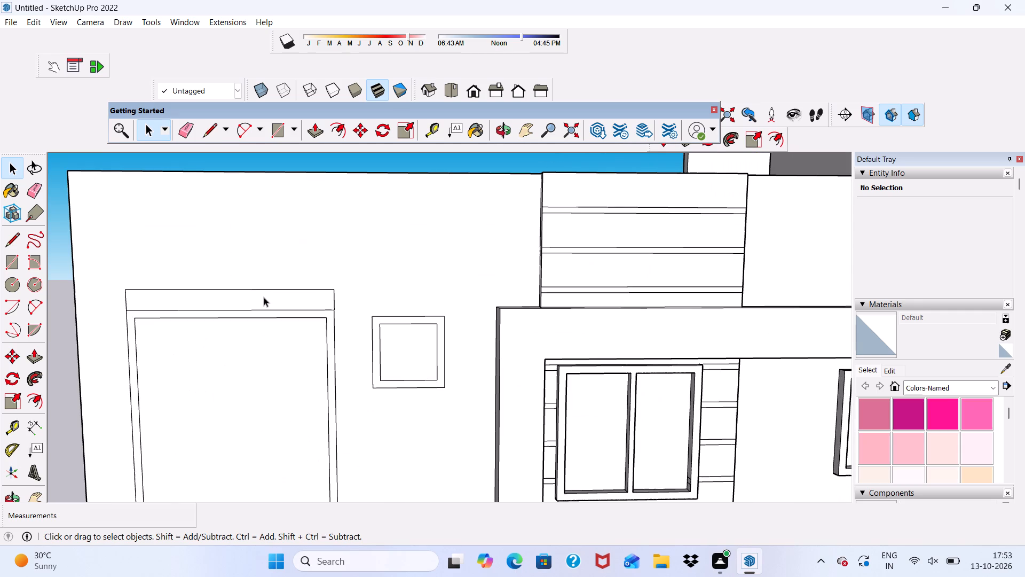
pyautogui.click(264, 298)
pyautogui.click(317, 125)
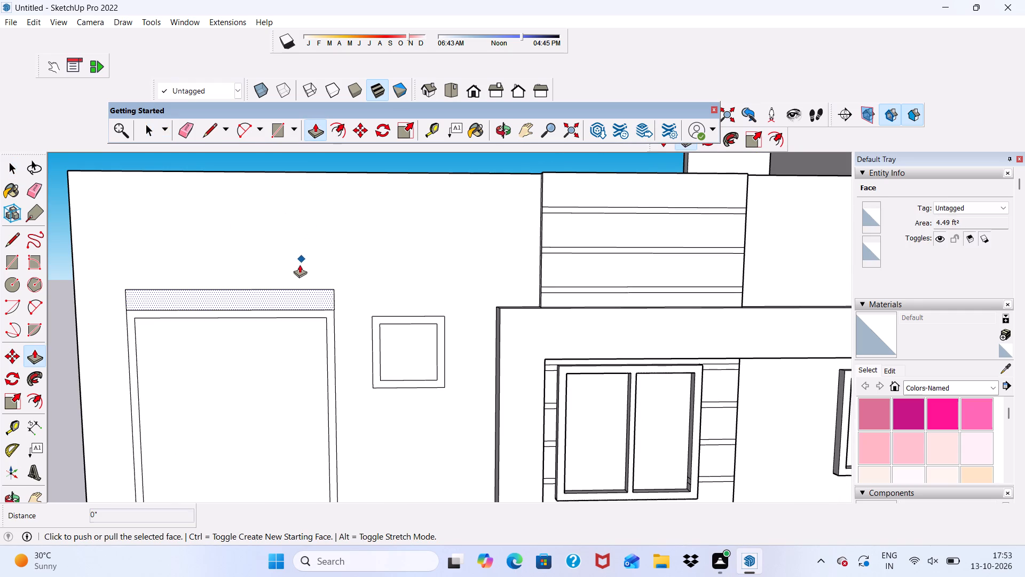
pyautogui.scroll(3, 299, 264)
pyautogui.click(280, 310)
pyautogui.scroll(-3, 270, 342)
pyautogui.moveTo(272, 347); pyautogui.dragTo(269, 353, button='middle')
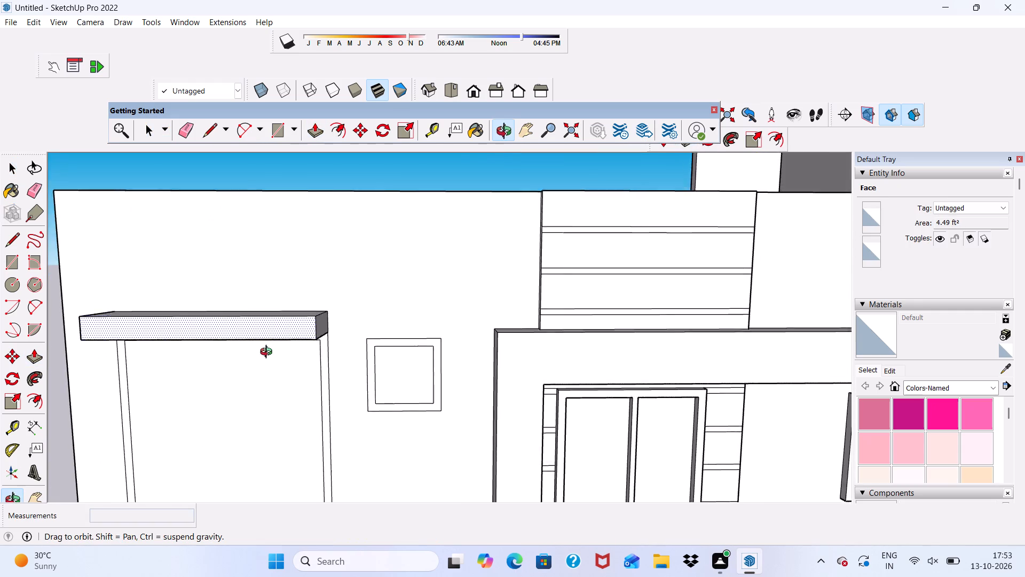
pyautogui.moveTo(269, 353); pyautogui.dragTo(136, 365, button='middle')
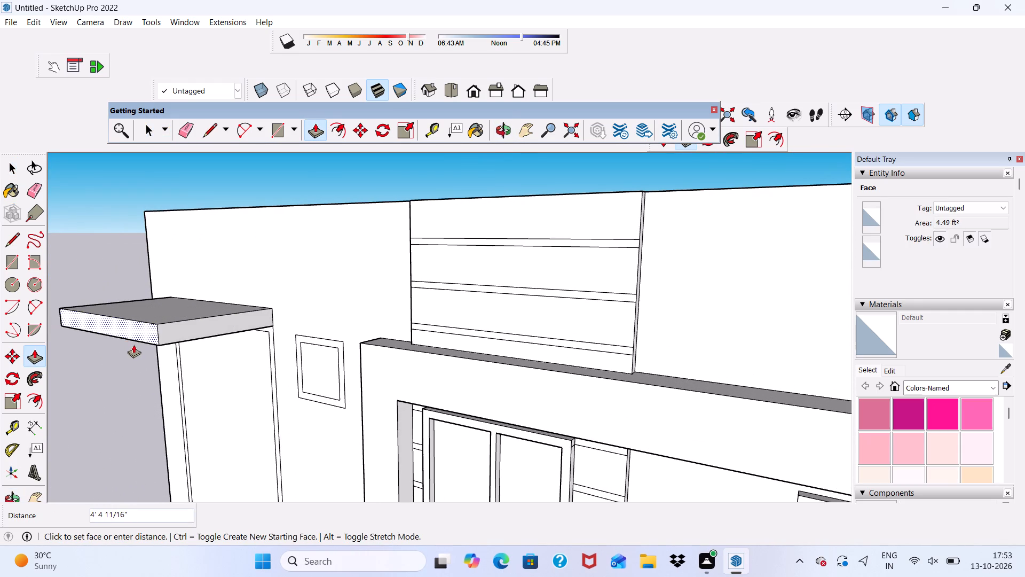
pyautogui.press('6')
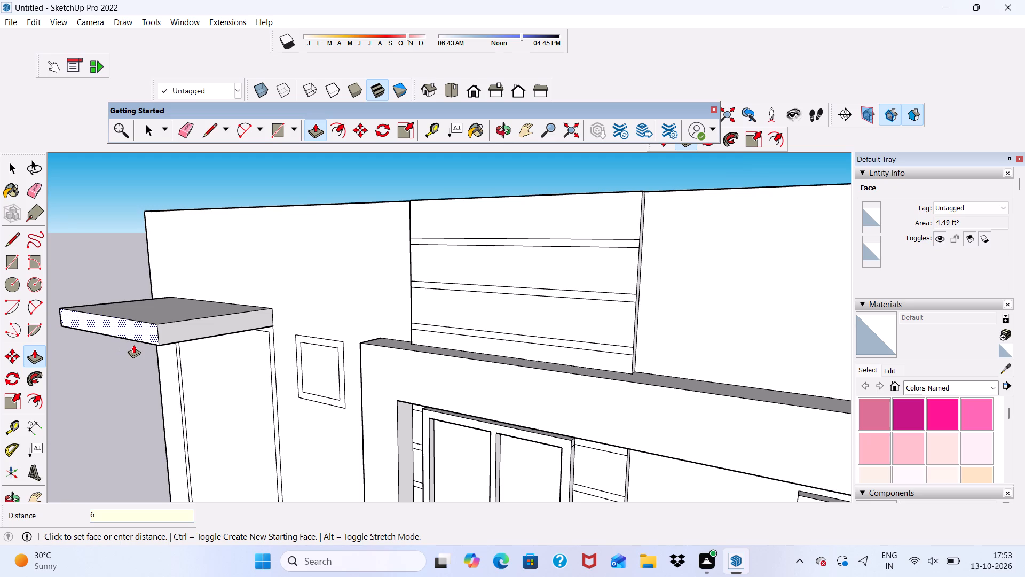
pyautogui.hotkey('shift', '"')
pyautogui.press('Return')
pyautogui.scroll(-4, 257, 557)
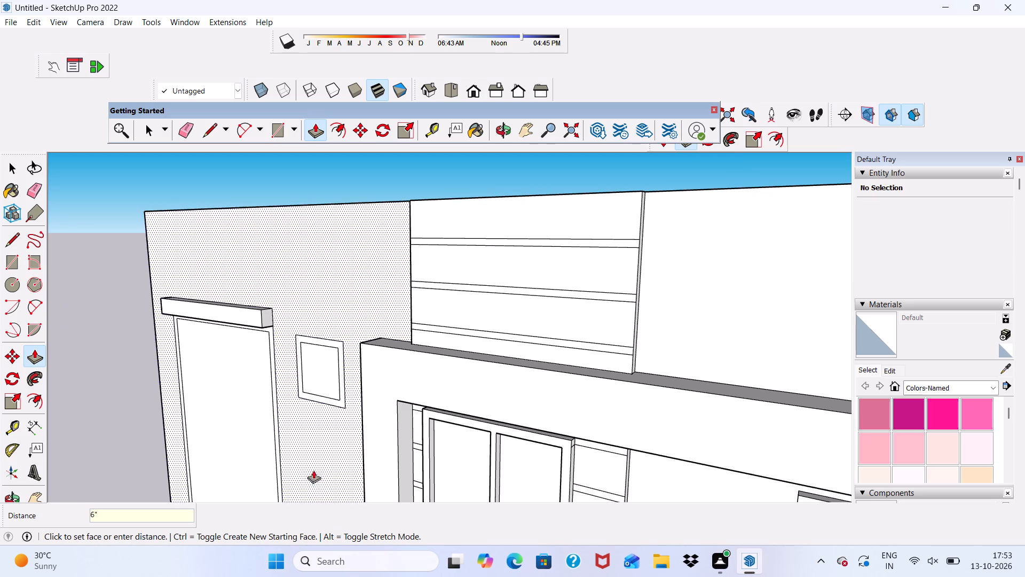
# Push/Pull the front face of the strip above the tall frame outward by a further 1'.
pyautogui.scroll(5, 239, 302)
pyautogui.click(263, 318)
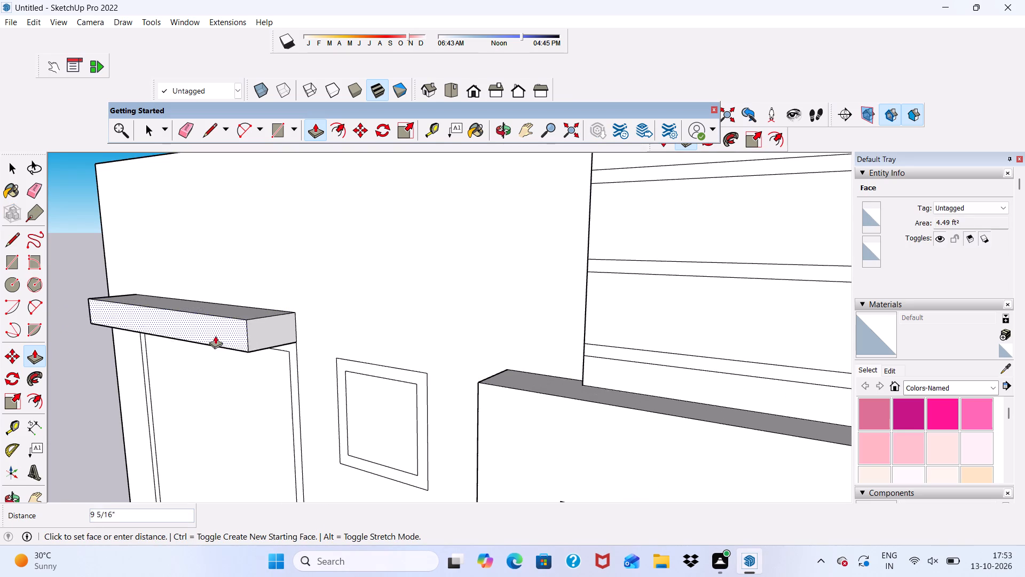
pyautogui.scroll(1, 155, 392)
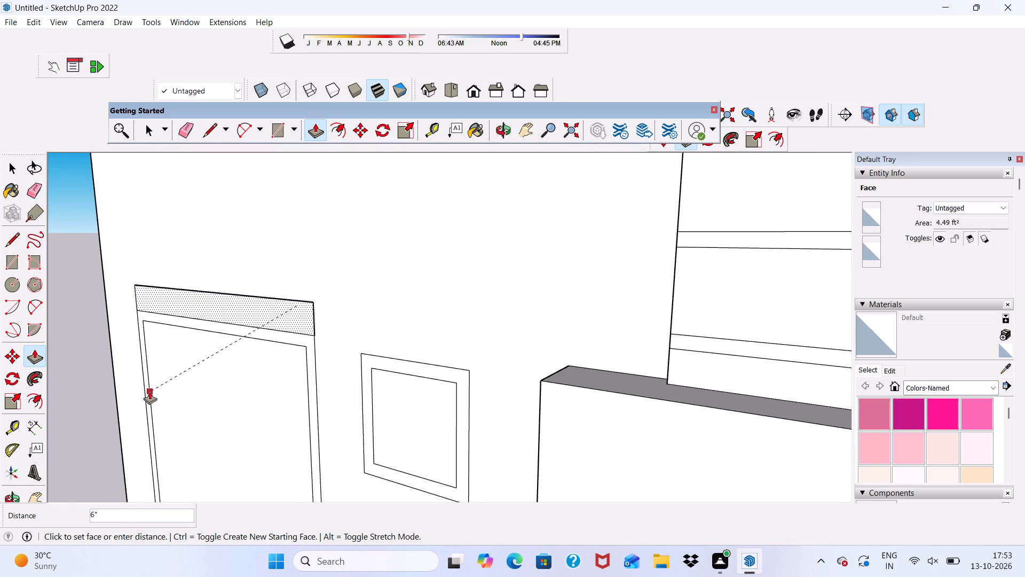
pyautogui.scroll(-4, 186, 377)
pyautogui.moveTo(240, 402); pyautogui.dragTo(160, 460, button='middle')
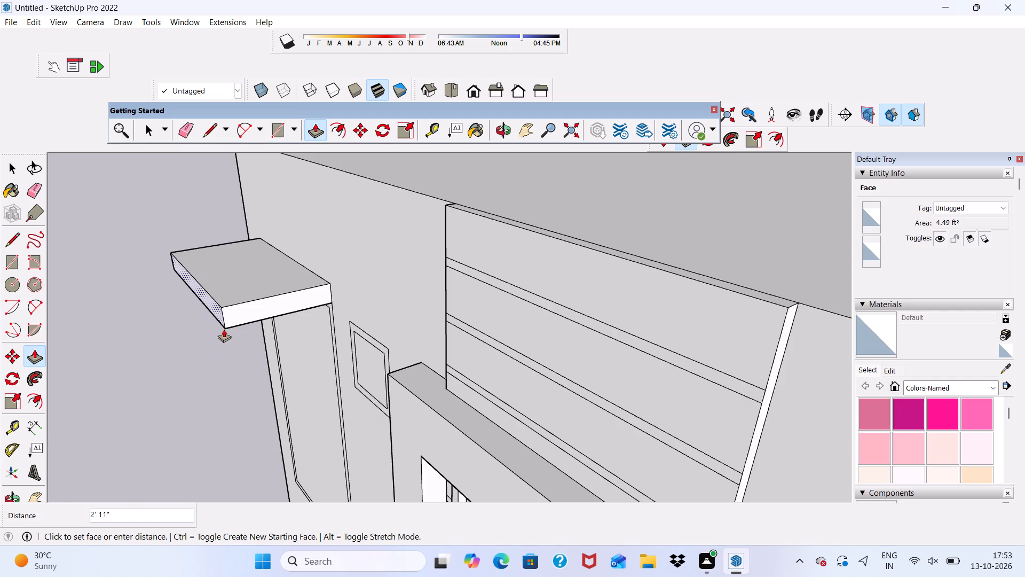
pyautogui.write("1'")
pyautogui.press('Return')
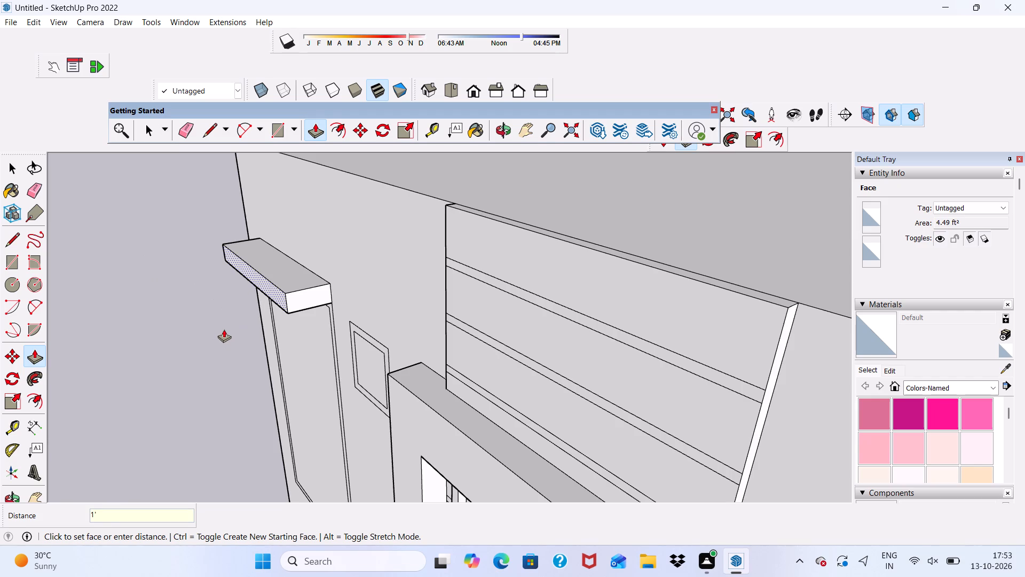
pyautogui.press('space')
# Push/Pull the strip's end face nearest the building's outer corner slightly past the tall frame's edge.
pyautogui.scroll(-6, 278, 313)
pyautogui.moveTo(295, 293); pyautogui.dragTo(387, 201, button='middle')
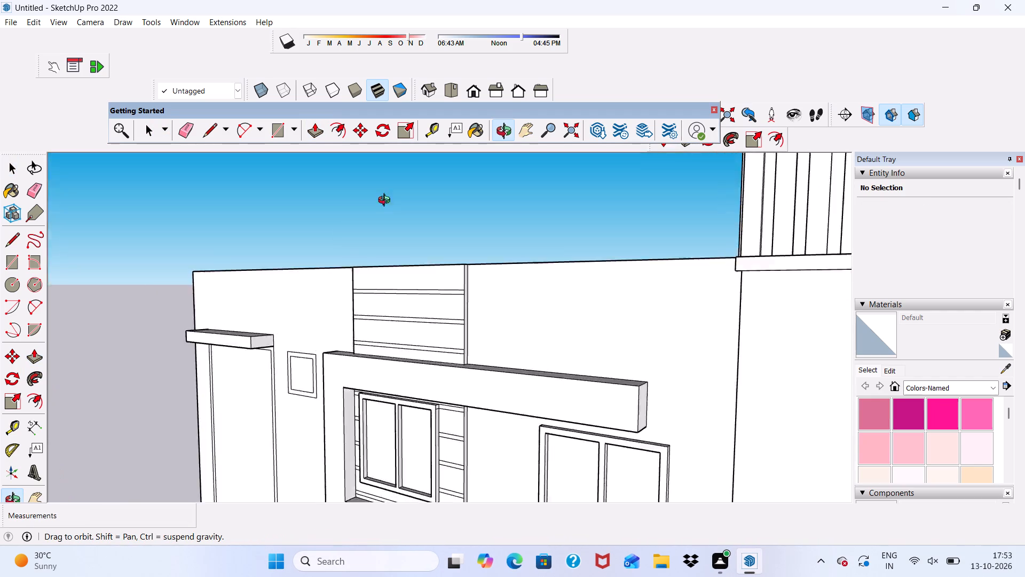
pyautogui.moveTo(387, 201); pyautogui.dragTo(247, 338, button='middle')
pyautogui.scroll(5, 288, 247)
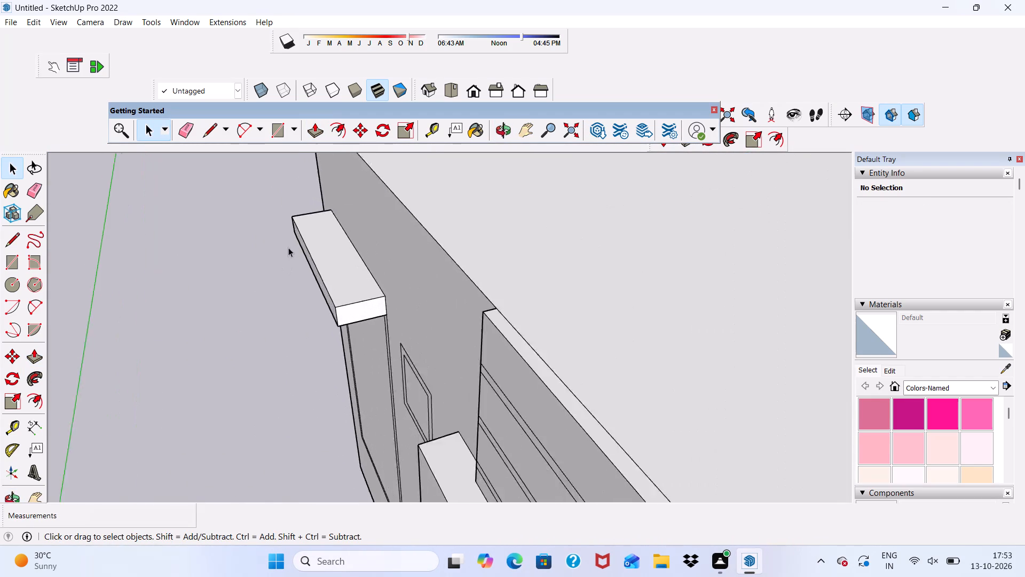
pyautogui.scroll(1, 288, 247)
pyautogui.click(314, 122)
pyautogui.scroll(-3, 321, 243)
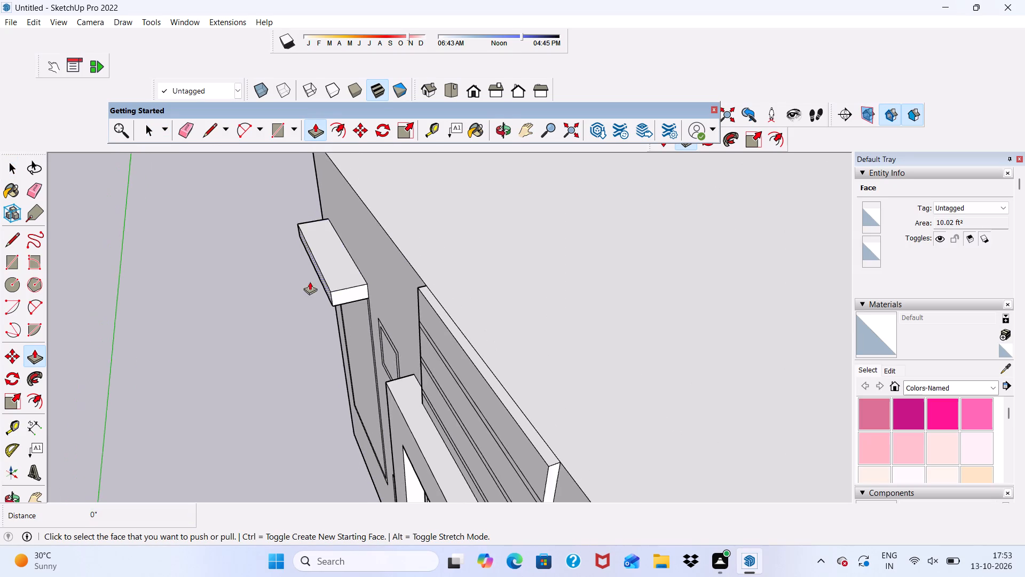
pyautogui.moveTo(328, 291); pyautogui.dragTo(613, 180, button='middle')
pyautogui.scroll(-4, 479, 202)
pyautogui.press('space')
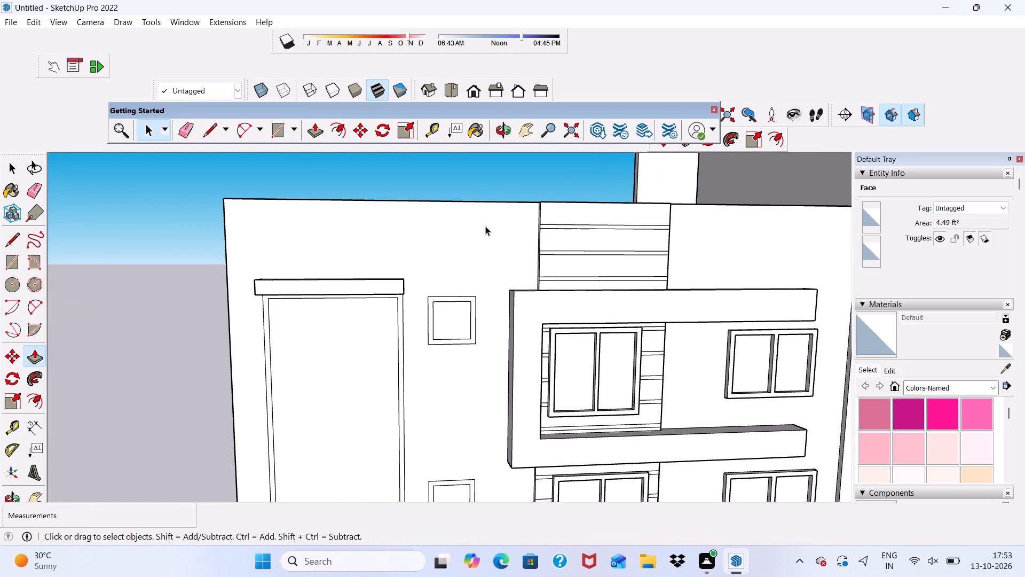
pyautogui.scroll(-6, 179, 278)
pyautogui.moveTo(215, 295); pyautogui.dragTo(366, 229, button='middle')
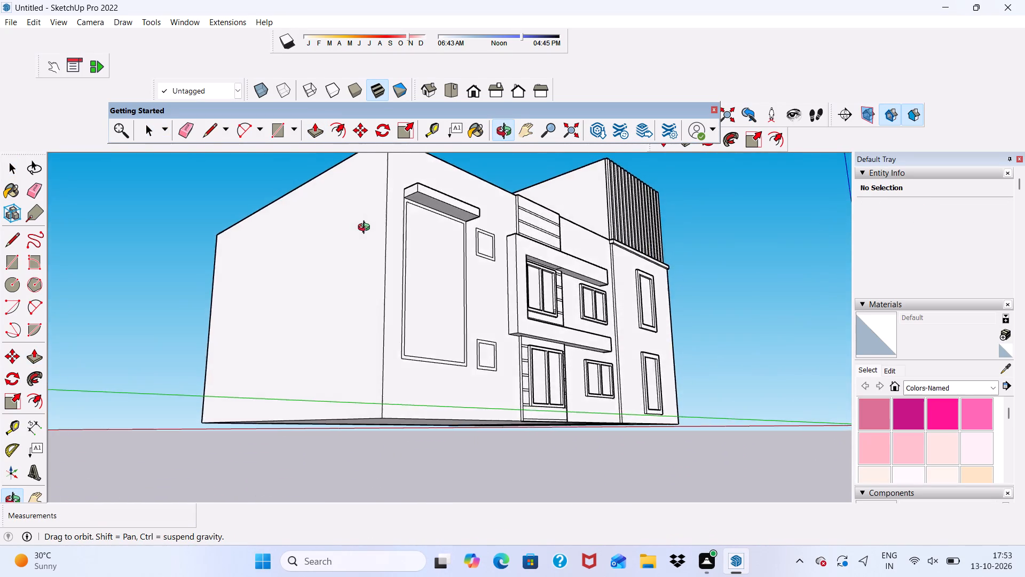
pyautogui.moveTo(366, 229); pyautogui.dragTo(353, 290, button='middle')
pyautogui.scroll(10, 367, 294)
pyautogui.click(406, 277)
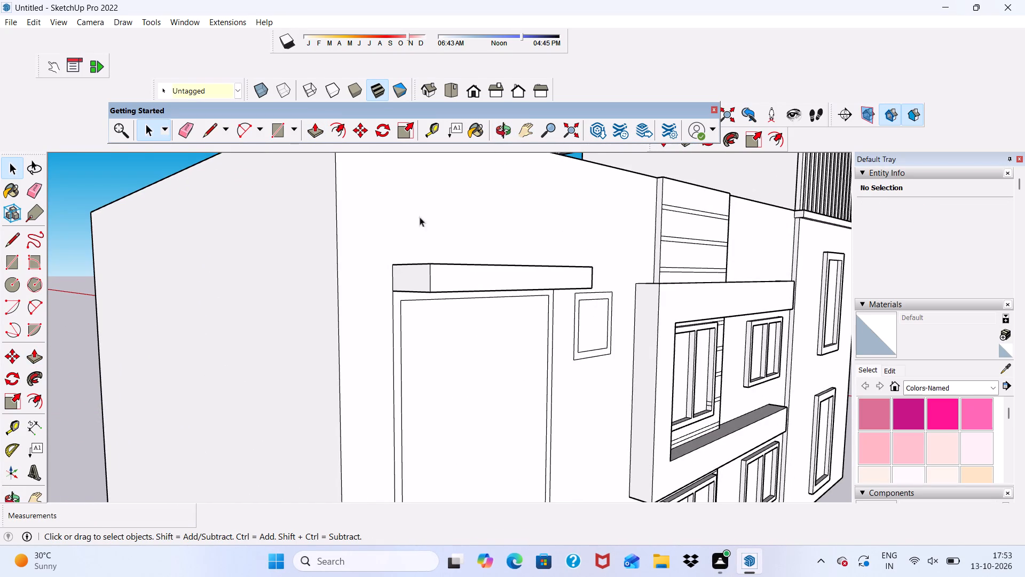
pyautogui.click(309, 129)
pyautogui.click(398, 271)
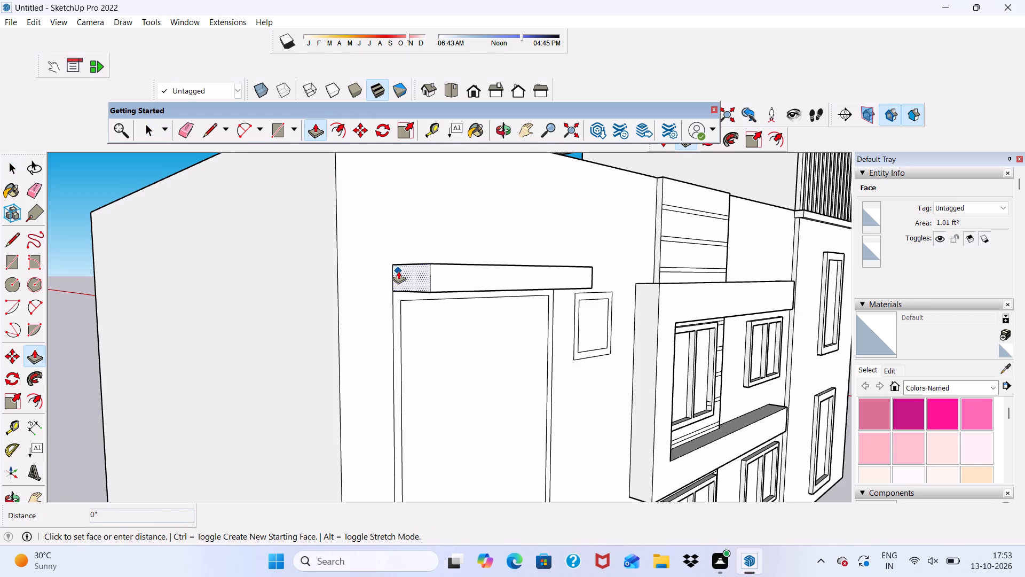
pyautogui.click(381, 272)
# Push/Pull the strip's other end face toward the small window by about 9 13/16".
pyautogui.scroll(-5, 406, 297)
pyautogui.moveTo(448, 326); pyautogui.dragTo(219, 347, button='middle')
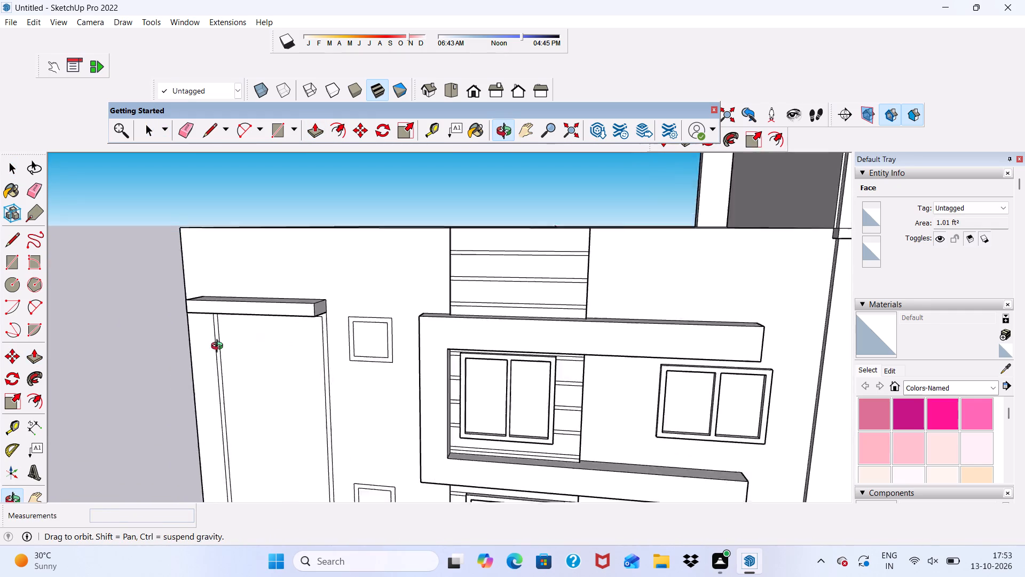
pyautogui.moveTo(219, 347); pyautogui.dragTo(193, 351, button='middle')
pyautogui.scroll(5, 334, 291)
pyautogui.scroll(5, 247, 309)
pyautogui.press('space')
pyautogui.click(263, 316)
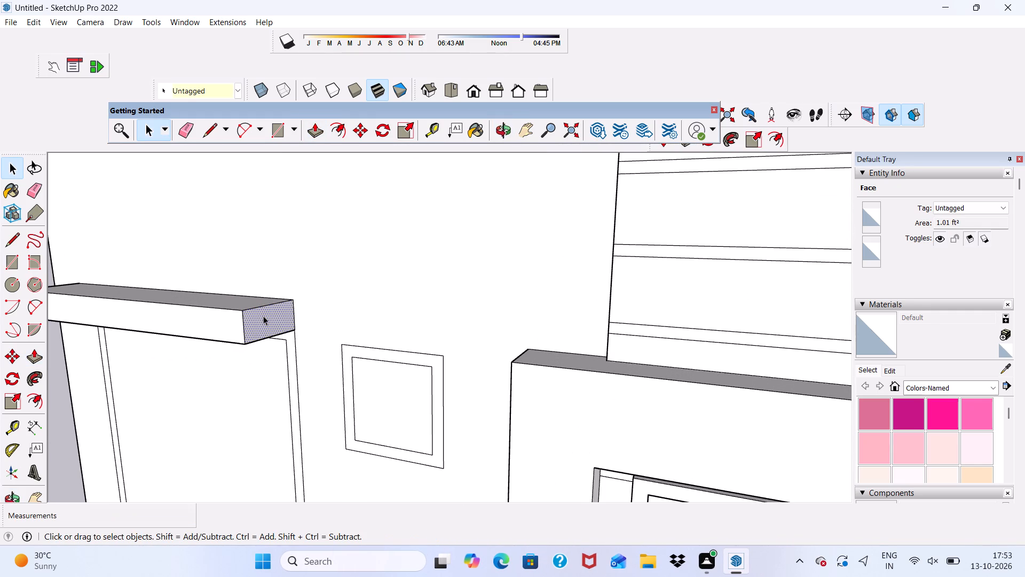
pyautogui.click(316, 126)
pyautogui.click(248, 318)
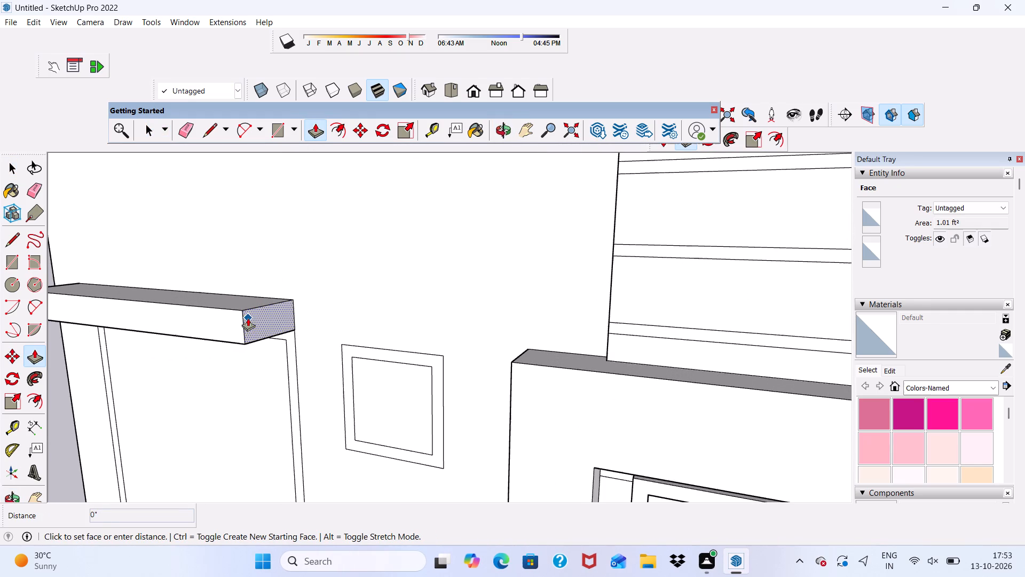
pyautogui.click(281, 314)
pyautogui.scroll(-2, 279, 300)
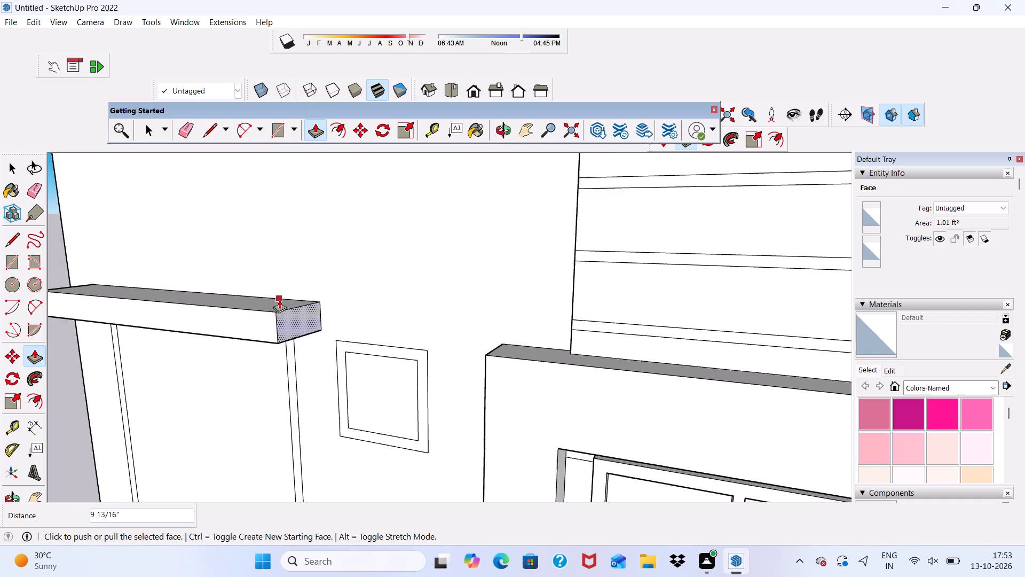
# Erase the leftover edge line across the underside of the extended strip.
pyautogui.scroll(-3, 279, 300)
pyautogui.moveTo(287, 313); pyautogui.dragTo(373, 197, button='middle')
pyautogui.scroll(2, 373, 197)
pyautogui.scroll(-5, 373, 206)
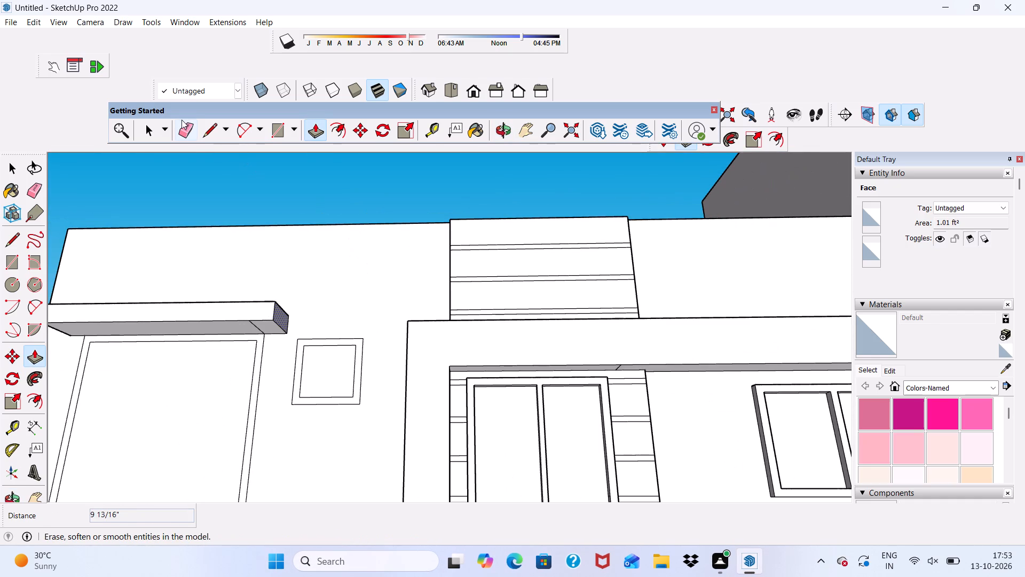
pyautogui.click(183, 128)
pyautogui.scroll(5, 221, 311)
pyautogui.scroll(6, 232, 367)
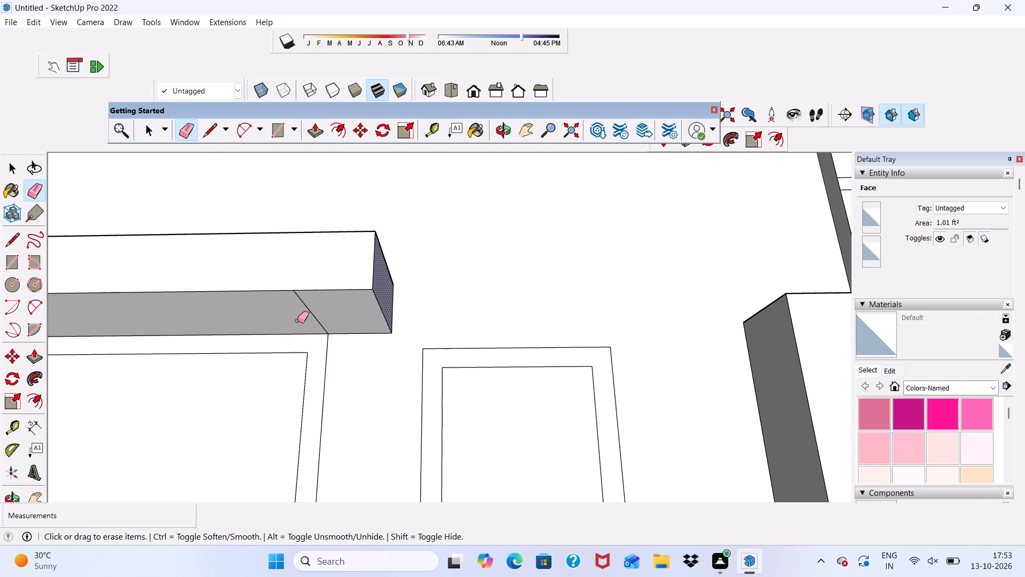
pyautogui.click(310, 310)
# Draw a vertical mullion rectangle about 3 11/16" wide and 11' 5 1/2" high down the middle of the tall frame.
pyautogui.scroll(-7, 252, 301)
pyautogui.scroll(-6, 352, 321)
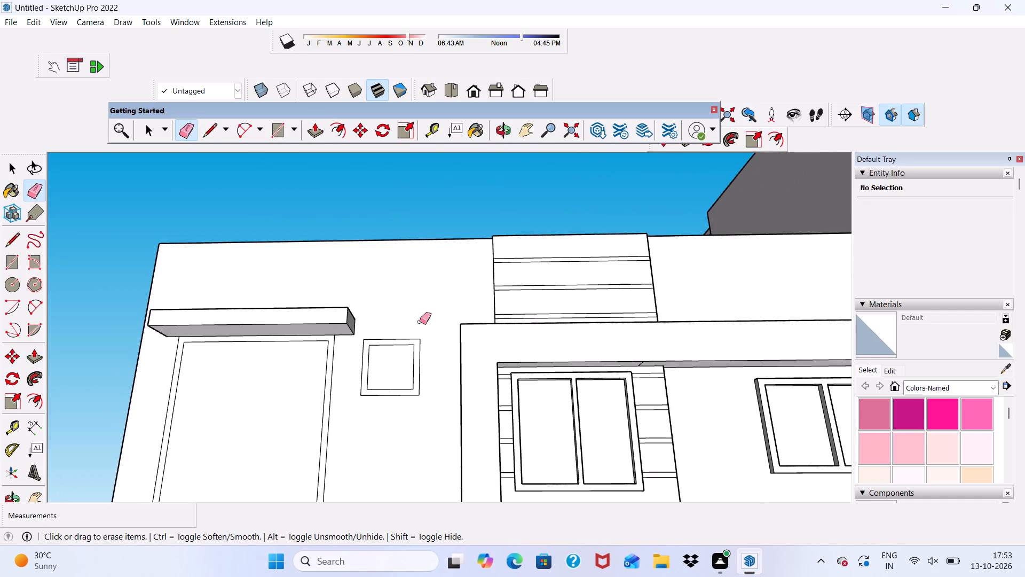
pyautogui.scroll(-3, 349, 331)
pyautogui.scroll(4, 182, 334)
pyautogui.moveTo(206, 347); pyautogui.dragTo(295, 323, button='middle')
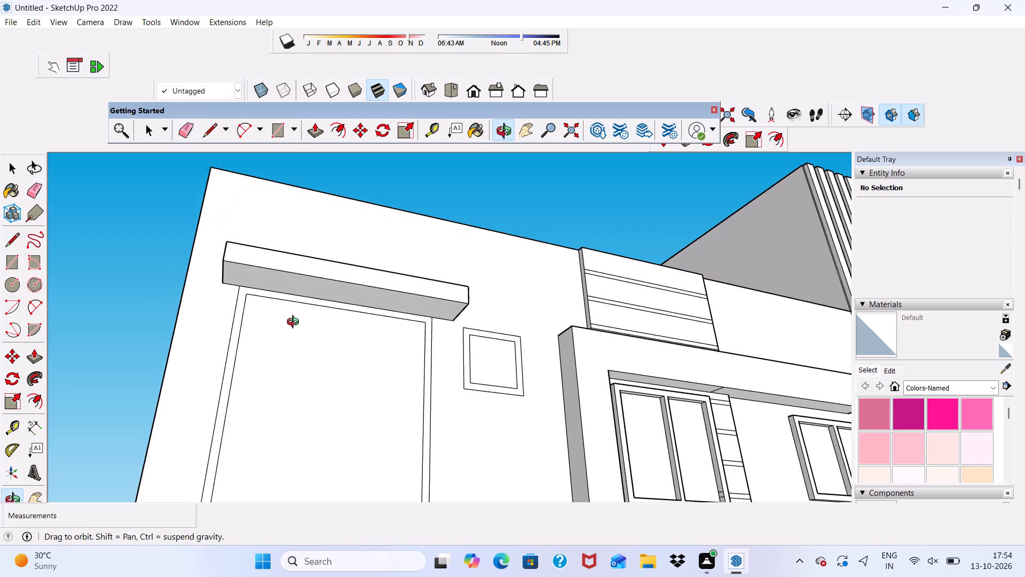
pyautogui.moveTo(295, 323); pyautogui.dragTo(253, 356, button='middle')
pyautogui.press('space')
pyautogui.scroll(3, 253, 356)
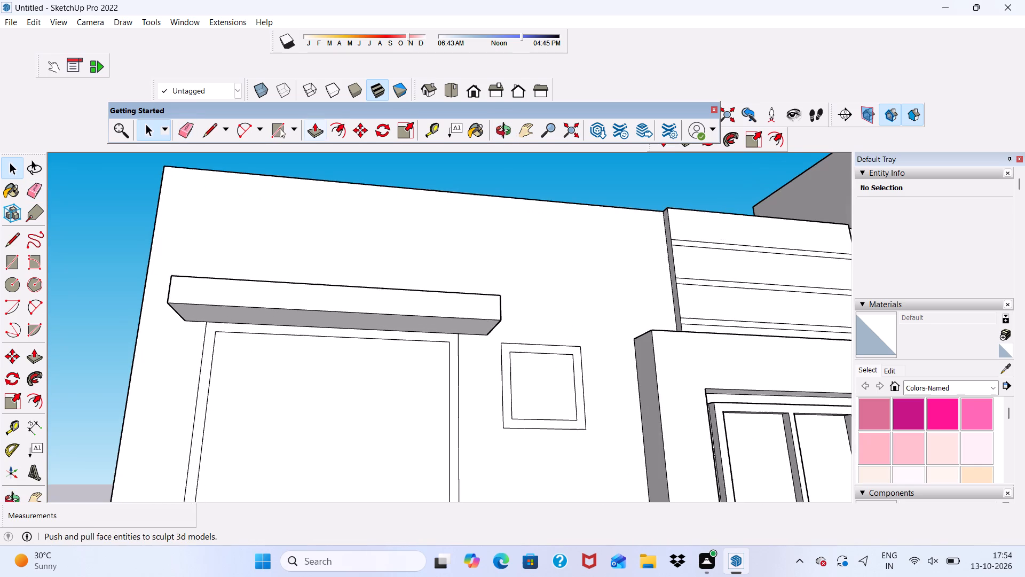
pyautogui.click(269, 129)
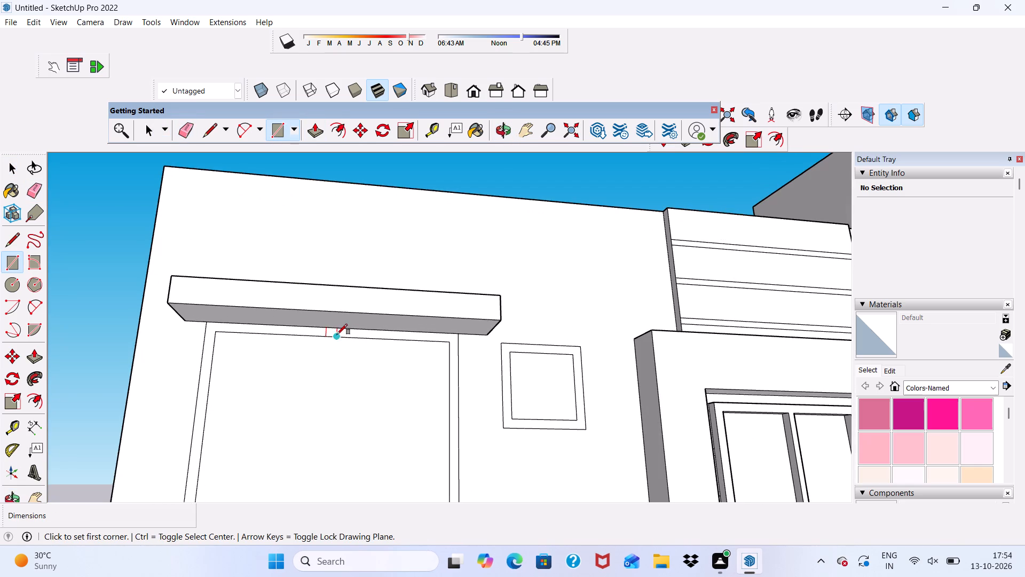
pyautogui.click(341, 338)
pyautogui.scroll(-5, 321, 321)
pyautogui.scroll(-6, 361, 267)
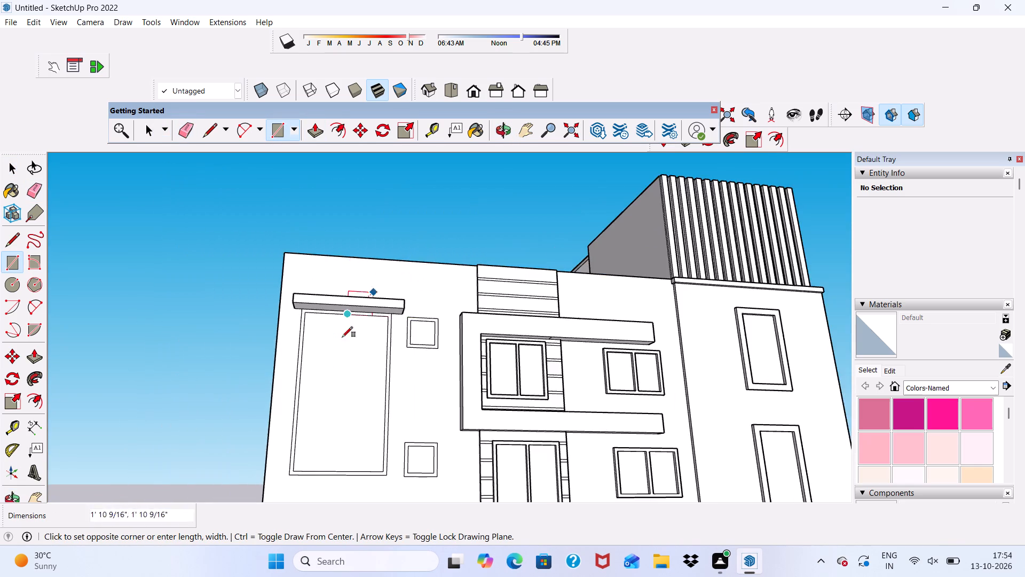
pyautogui.scroll(-4, 342, 337)
pyautogui.scroll(16, 333, 457)
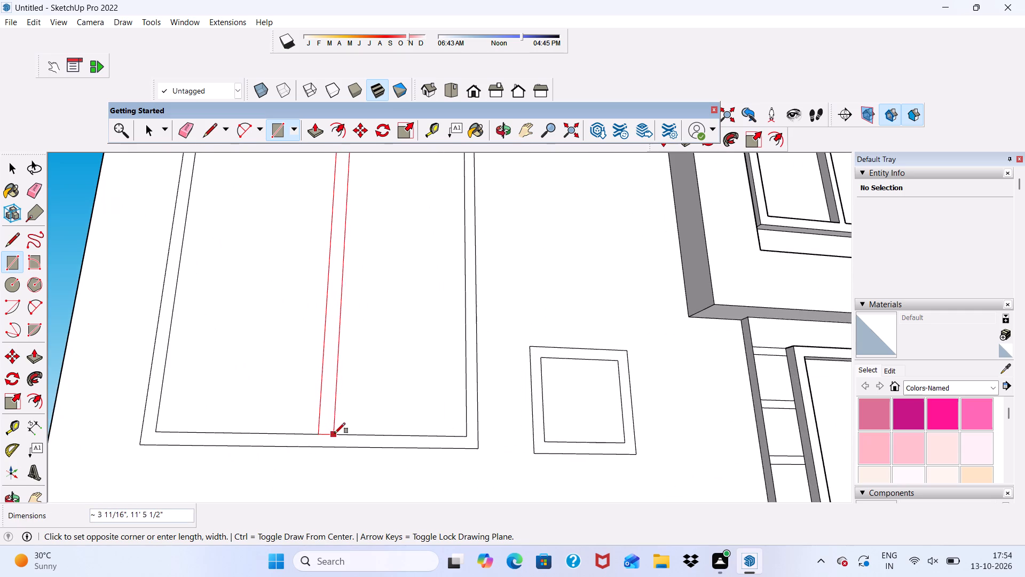
pyautogui.click(336, 432)
pyautogui.scroll(-11, 321, 447)
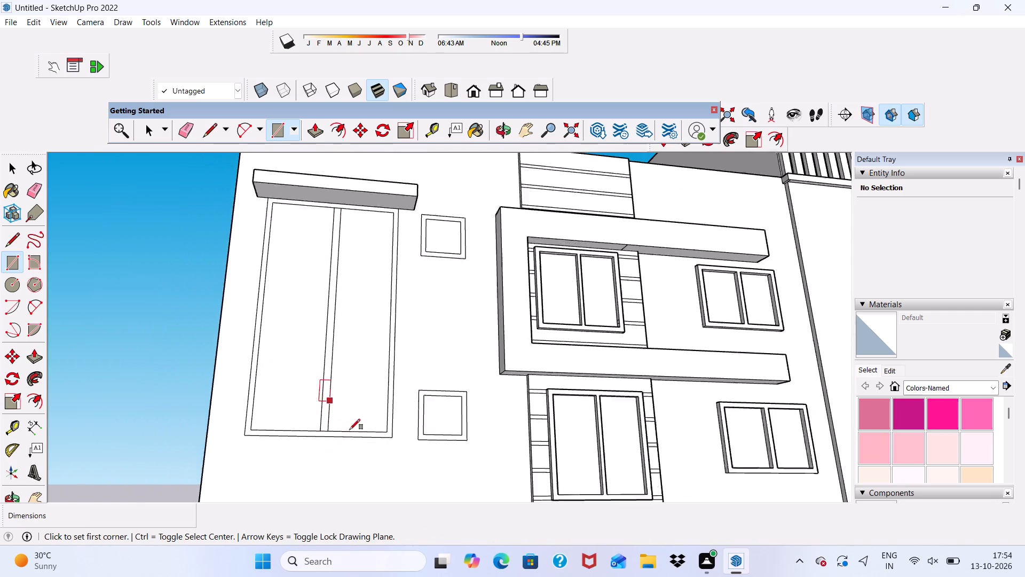
pyautogui.scroll(6, 307, 185)
pyautogui.press('space')
pyautogui.press('space')
pyautogui.press('space')
pyautogui.press('space')
pyautogui.press('space')
pyautogui.press('space')
pyautogui.press('space')
pyautogui.press('space')
pyautogui.press('space')
pyautogui.press('space')
pyautogui.press('space')
pyautogui.press('space')
pyautogui.press('space')
pyautogui.press('space')
pyautogui.press('space')
pyautogui.press('space')
pyautogui.press('space')
pyautogui.press('space')
pyautogui.press('space')
pyautogui.press('space')
# Erase the short edges at the mullion's top and bottom so it merges with the tall frame's border.
pyautogui.click(195, 128)
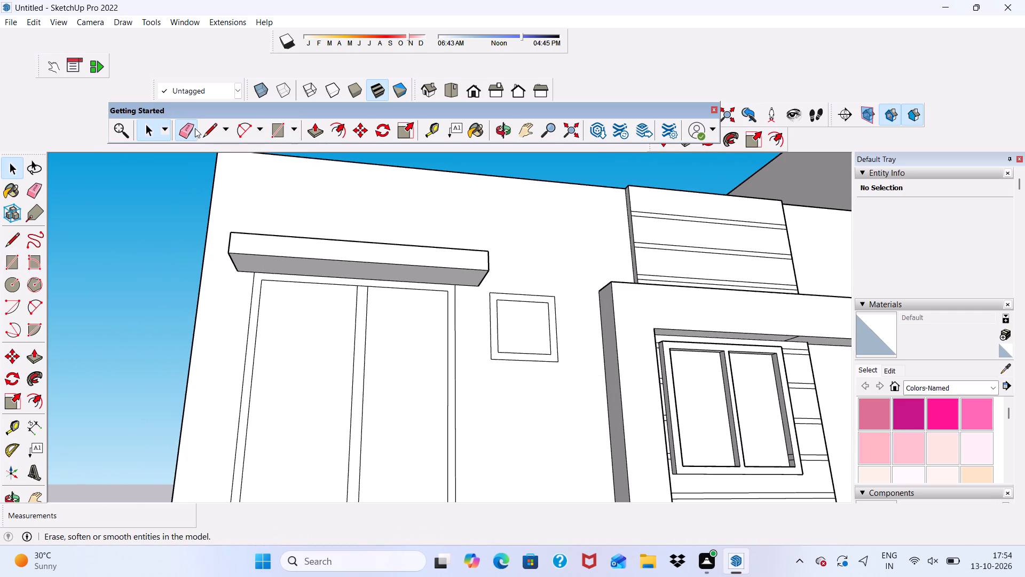
pyautogui.scroll(3, 316, 299)
pyautogui.scroll(5, 395, 276)
pyautogui.moveTo(377, 284); pyautogui.dragTo(377, 301)
pyautogui.scroll(-7, 374, 259)
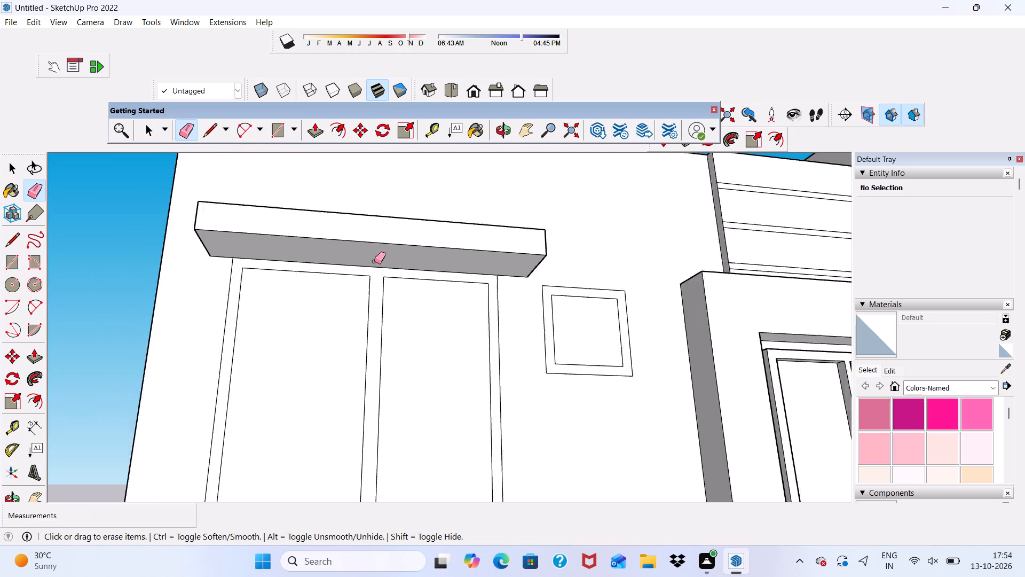
pyautogui.scroll(-1, 374, 261)
pyautogui.scroll(-7, 375, 304)
pyautogui.scroll(-4, 390, 350)
pyautogui.scroll(-5, 424, 322)
pyautogui.scroll(9, 381, 446)
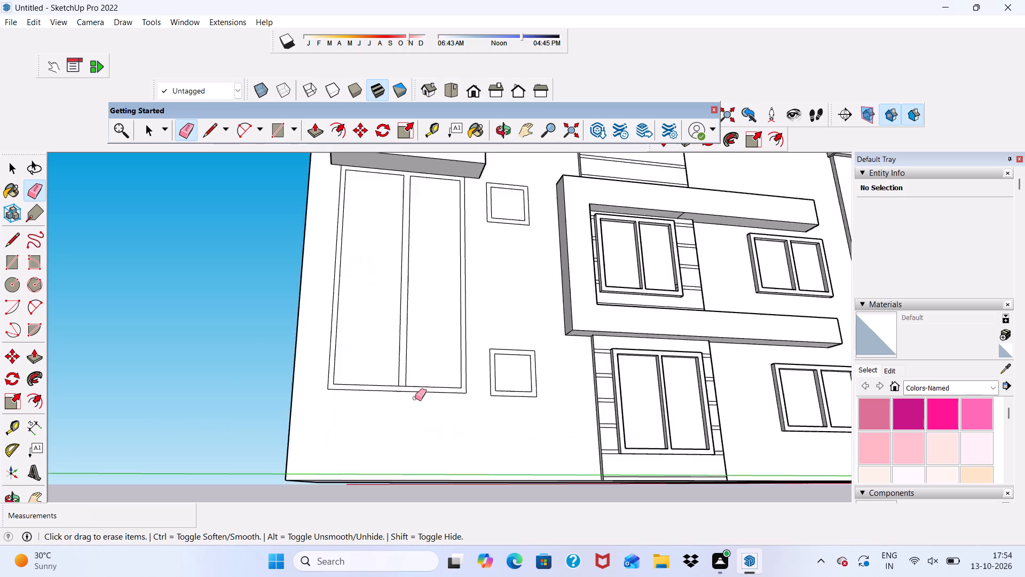
pyautogui.scroll(15, 415, 398)
pyautogui.moveTo(395, 373); pyautogui.dragTo(390, 391)
pyautogui.scroll(-5, 375, 403)
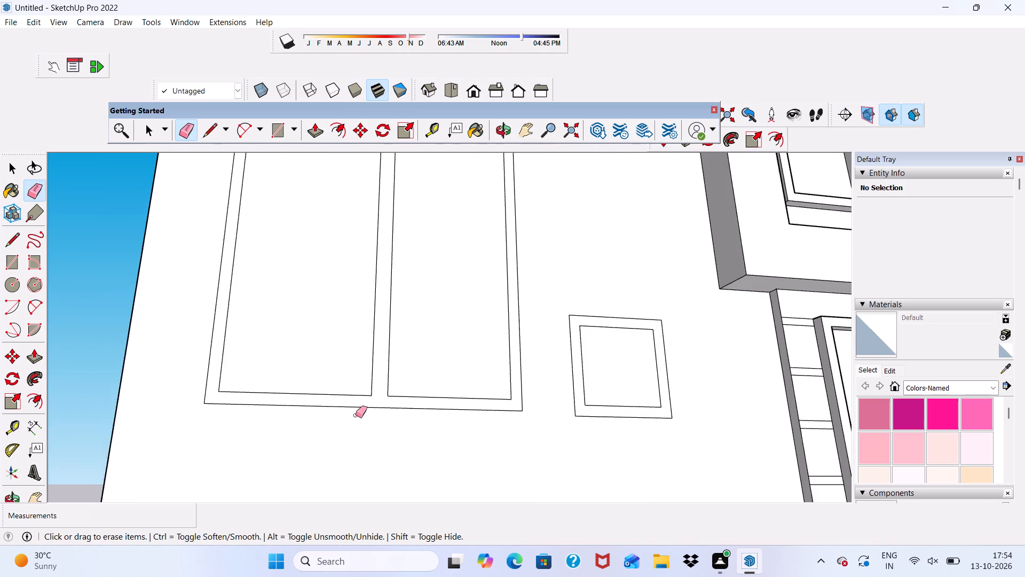
pyautogui.scroll(-5, 356, 415)
pyautogui.press('space')
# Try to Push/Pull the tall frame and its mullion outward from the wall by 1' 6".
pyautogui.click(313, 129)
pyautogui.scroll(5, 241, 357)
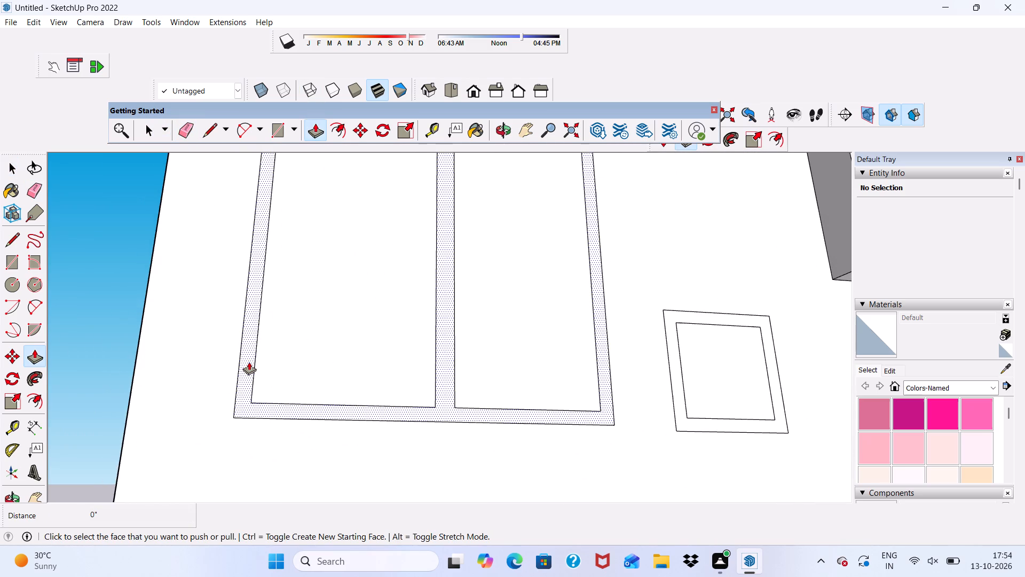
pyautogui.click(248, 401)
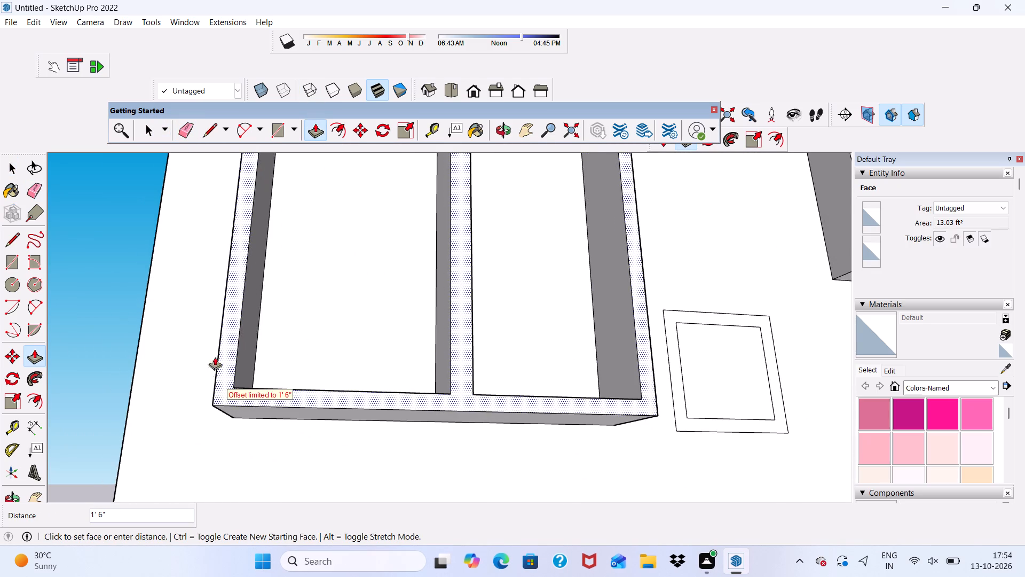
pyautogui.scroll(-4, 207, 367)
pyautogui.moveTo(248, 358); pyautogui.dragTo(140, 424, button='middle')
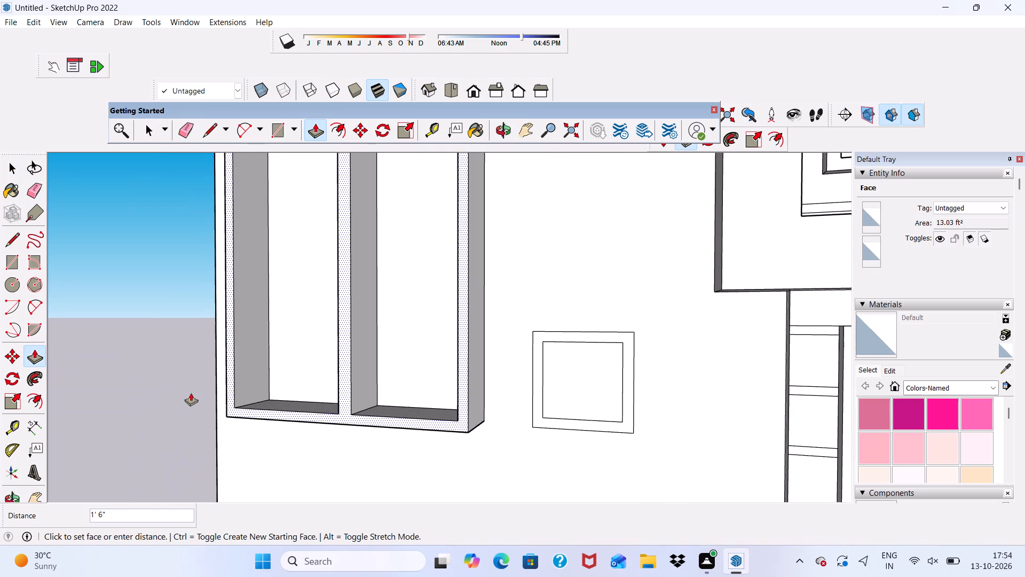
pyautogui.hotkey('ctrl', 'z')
# Push/Pull the tall frame and its mullion outward from the wall by 3".
pyautogui.scroll(5, 284, 400)
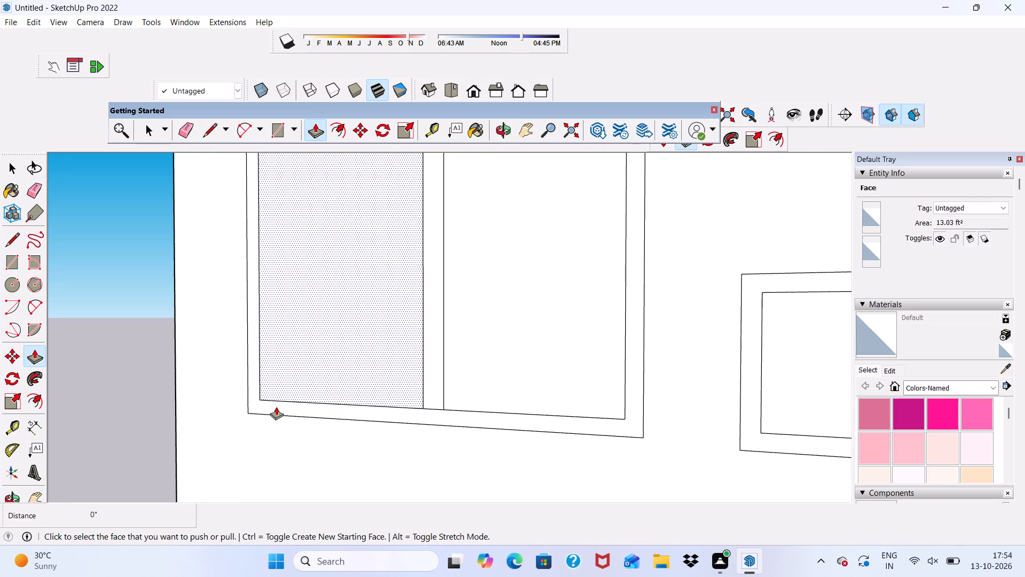
pyautogui.click(276, 407)
pyautogui.write('3"')
pyautogui.press('Return')
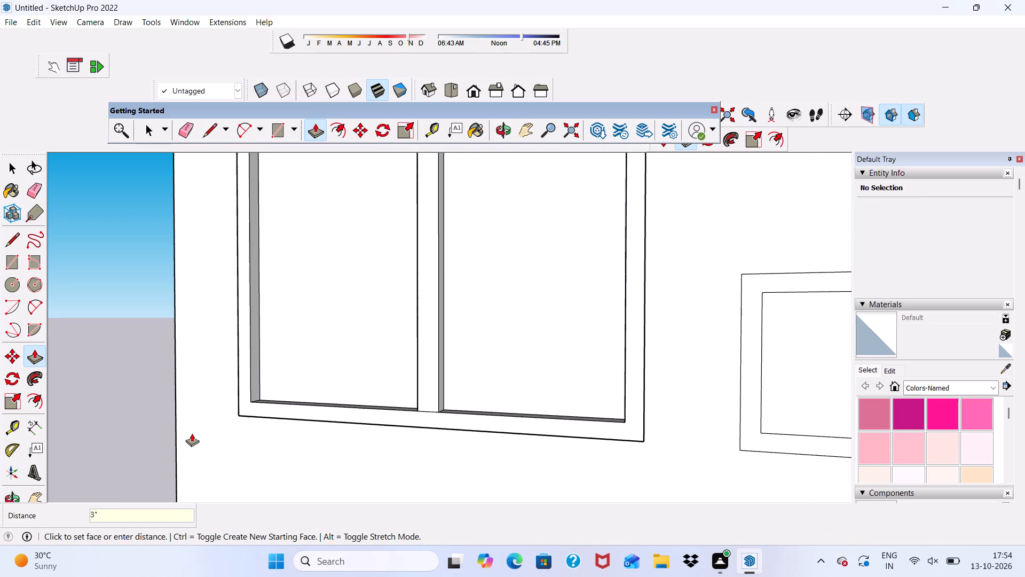
pyautogui.press('space')
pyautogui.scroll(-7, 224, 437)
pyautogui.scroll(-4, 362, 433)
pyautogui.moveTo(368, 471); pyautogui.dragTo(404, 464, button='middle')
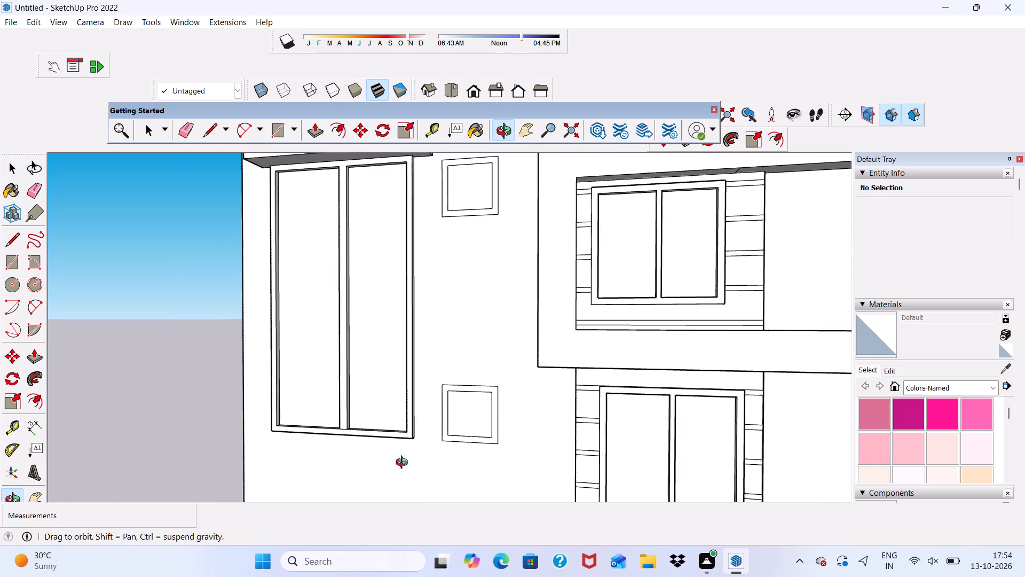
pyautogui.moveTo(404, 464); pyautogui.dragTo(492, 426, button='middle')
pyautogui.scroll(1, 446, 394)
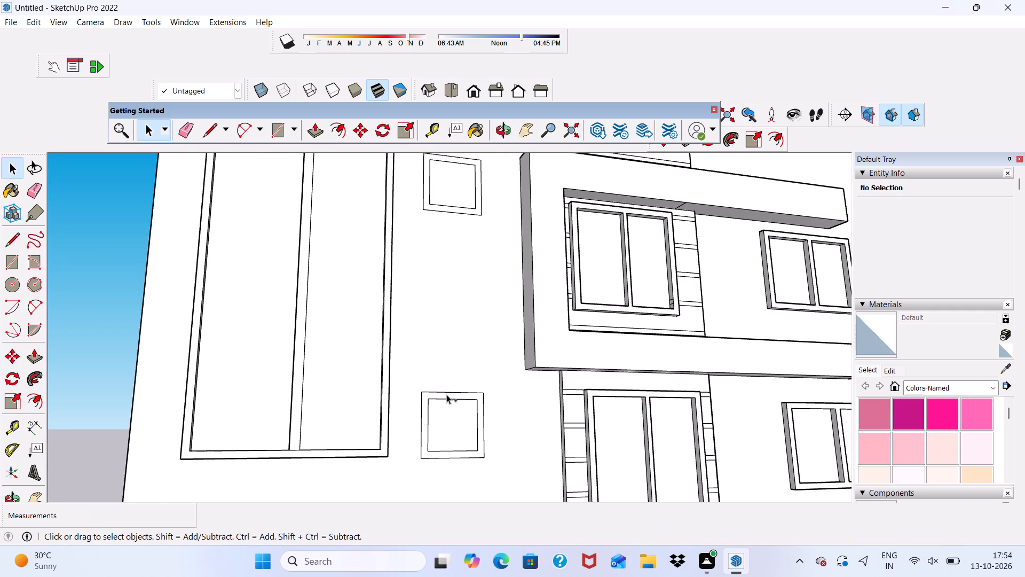
# Undo the tall frame's extrusion, the erased mullion end edges and the full-height mullion rectangle.
pyautogui.hotkey('ctrl', 'z')
pyautogui.hotkey('ctrl', 'z')
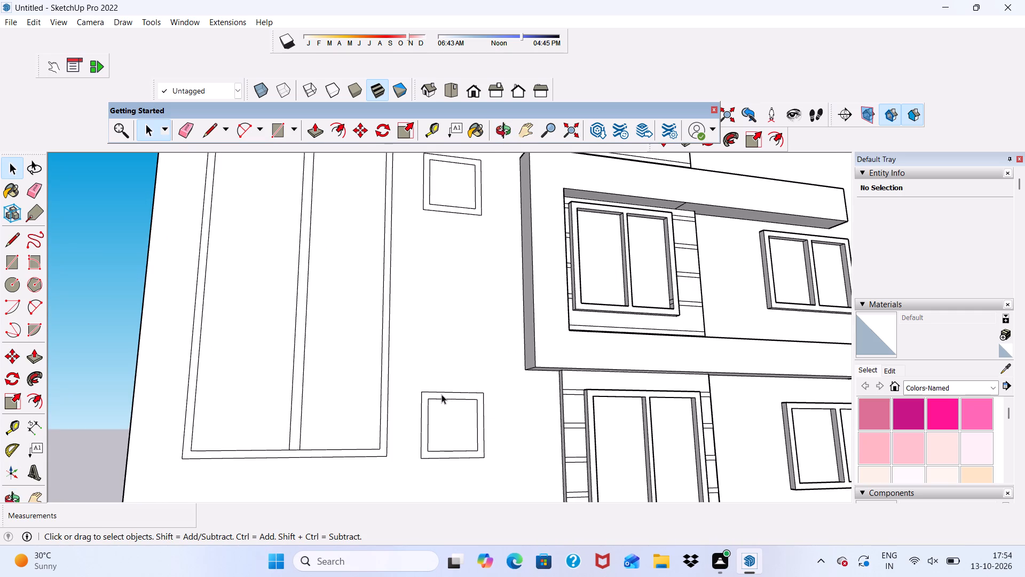
pyautogui.hotkey('ctrl', 'z')
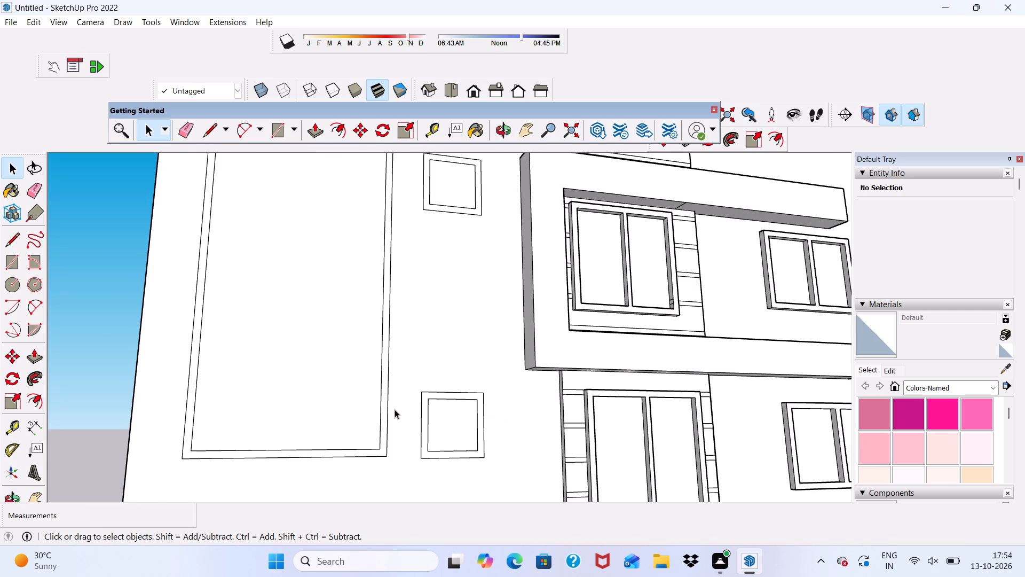
pyautogui.press('space')
# Draw a horizontal crossbar rectangle about 3 3/4" high and 6' 2" wide between the tall frame's inner side edges.
pyautogui.scroll(-4, 212, 294)
pyautogui.scroll(-6, 322, 316)
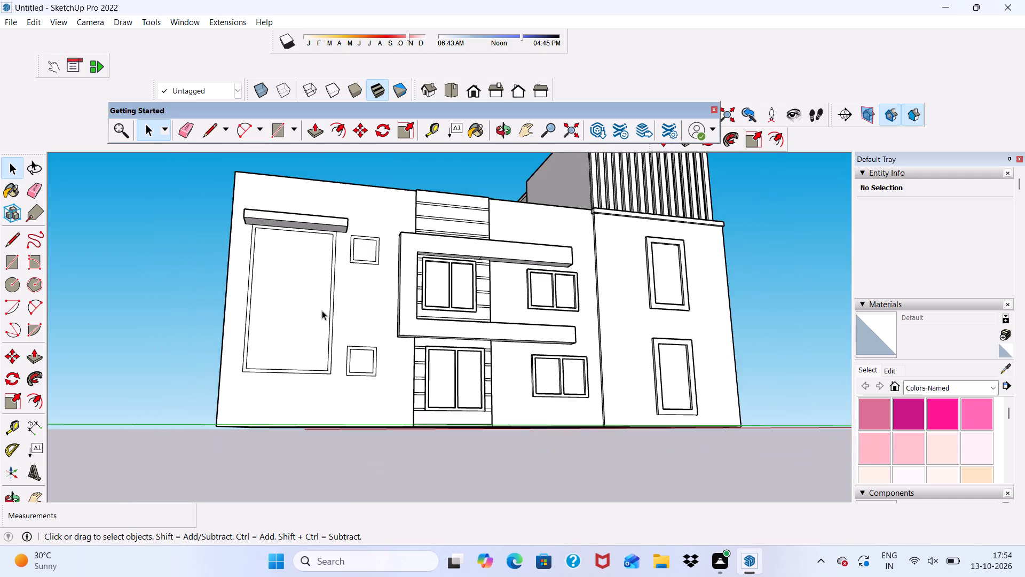
pyautogui.scroll(6, 296, 165)
pyautogui.click(286, 133)
pyautogui.scroll(3, 242, 363)
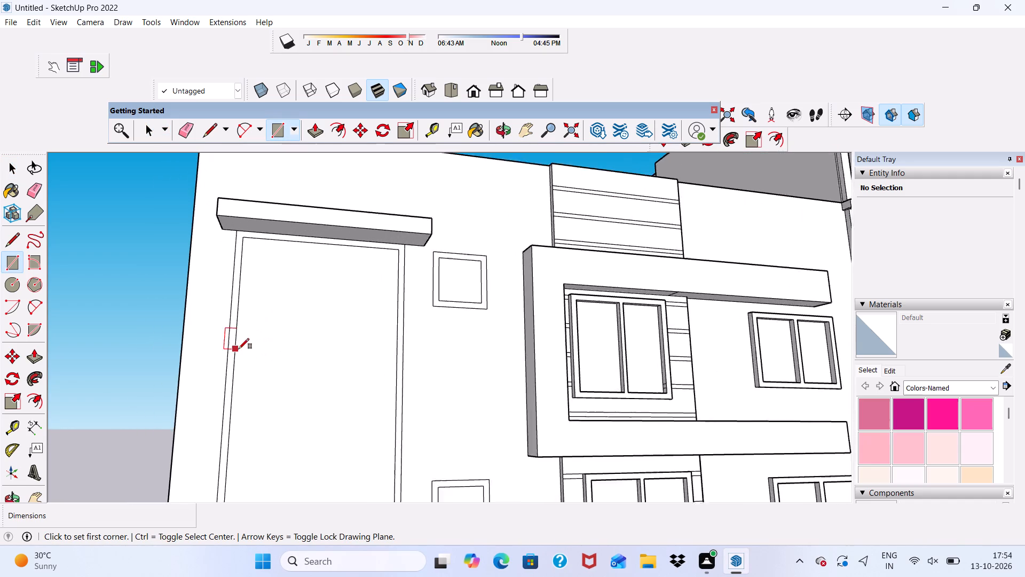
pyautogui.scroll(1, 239, 349)
pyautogui.click(235, 342)
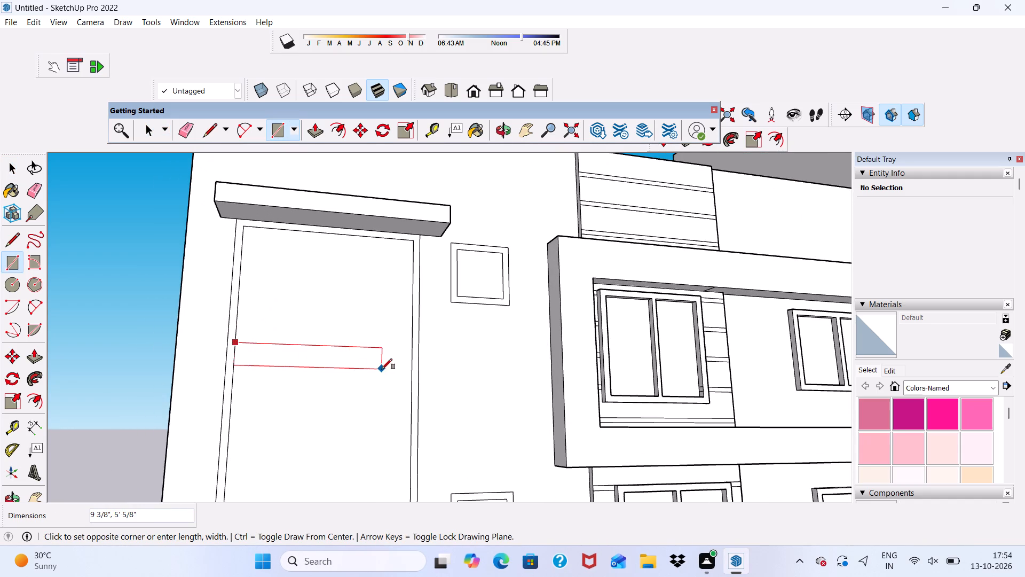
pyautogui.scroll(3, 411, 368)
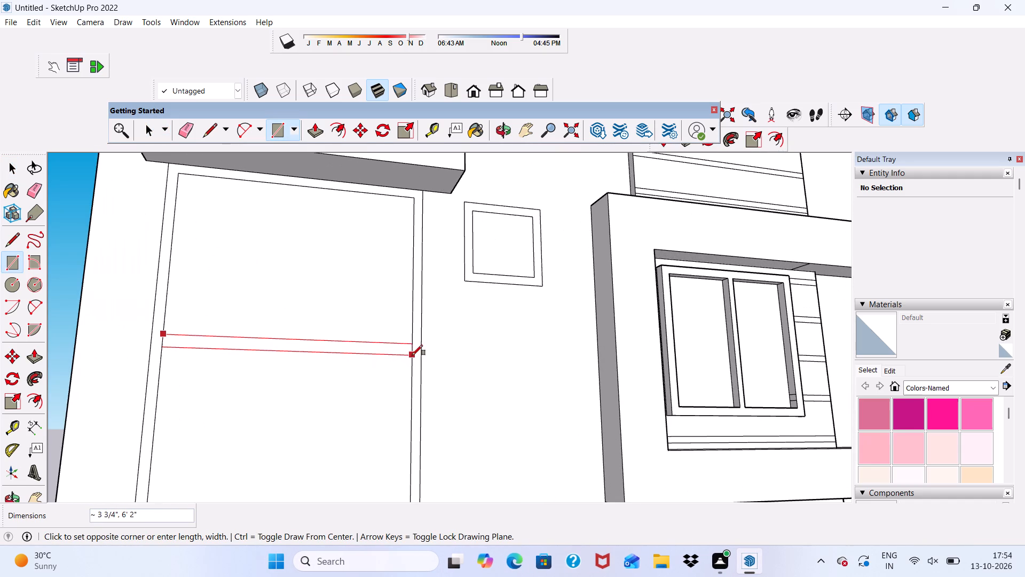
pyautogui.click(411, 357)
pyautogui.scroll(1, 411, 357)
pyautogui.press('space')
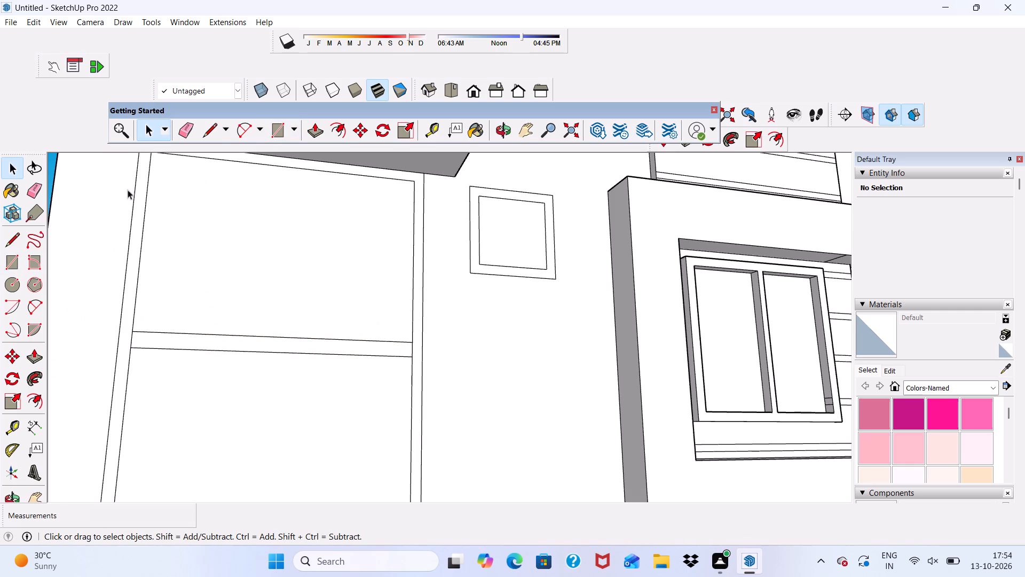
# Draw a 3" line extending the crossbar's lower edge across the tall frame's left border.
pyautogui.click(182, 127)
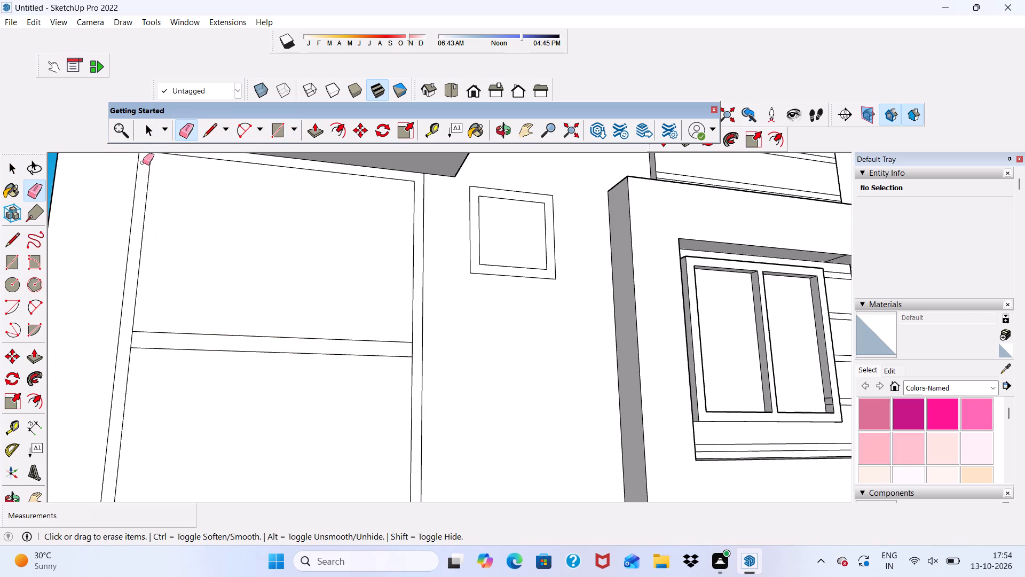
pyautogui.press('space')
pyautogui.click(219, 127)
pyautogui.scroll(4, 132, 379)
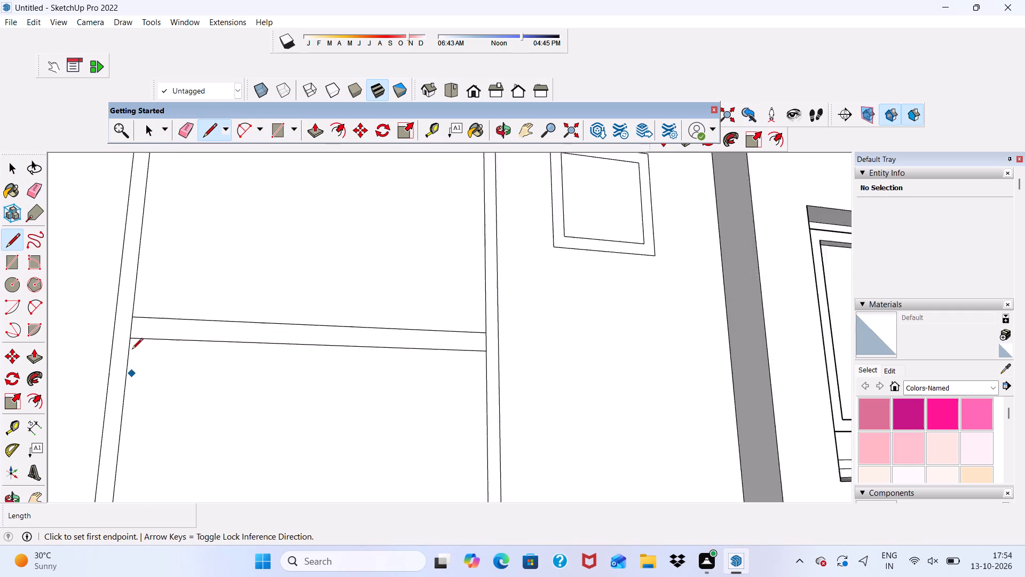
pyautogui.scroll(1, 132, 350)
pyautogui.click(131, 335)
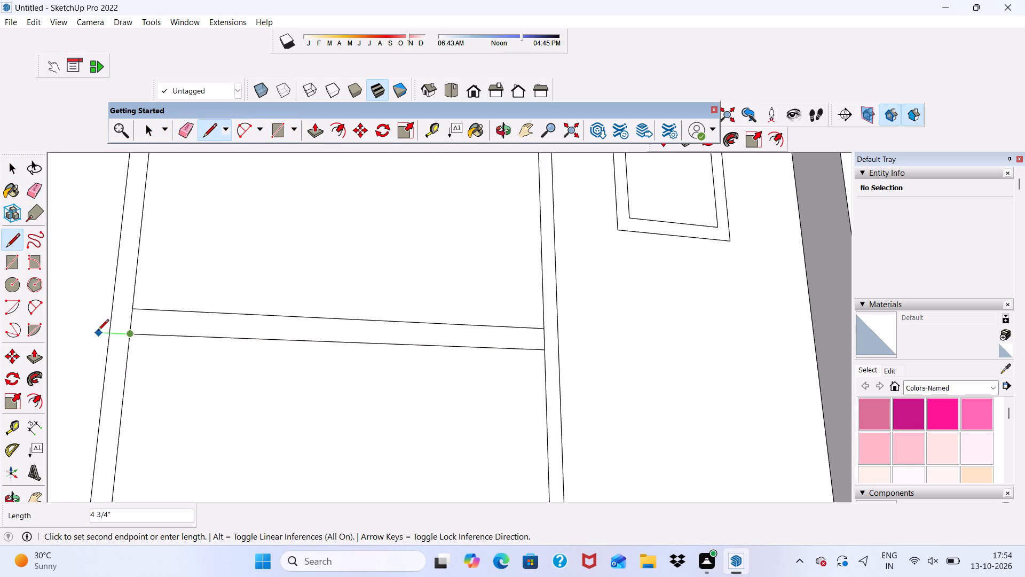
pyautogui.scroll(9, 104, 352)
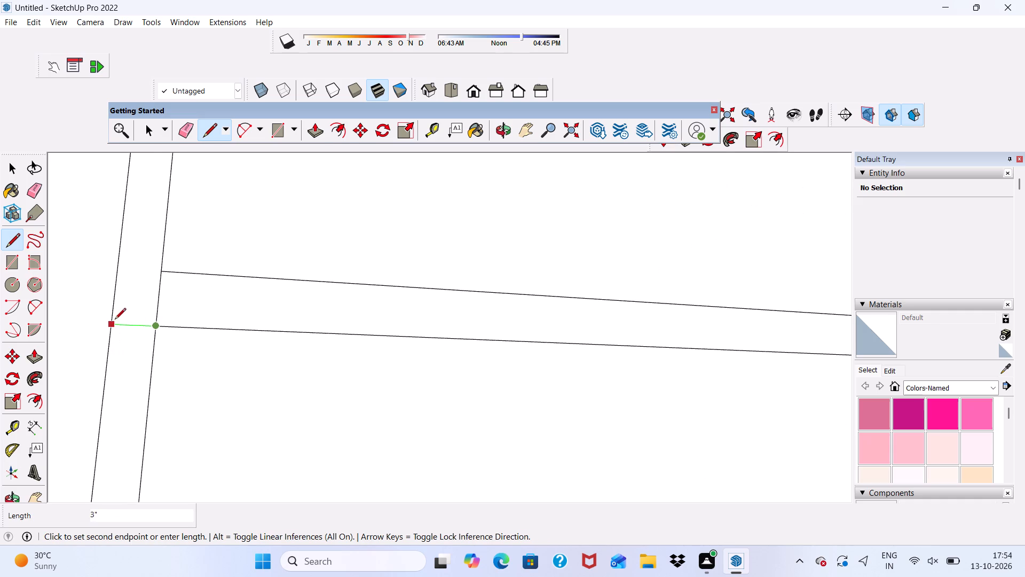
pyautogui.scroll(-1, 122, 314)
pyautogui.click(109, 325)
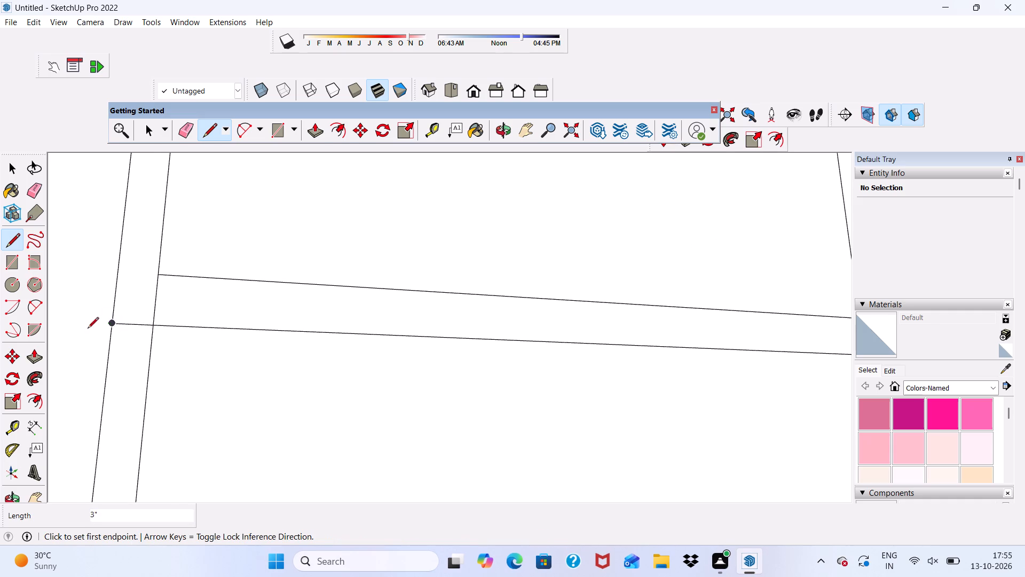
# Draw a 3" line extending the crossbar's lower edge across the tall frame's right border.
pyautogui.scroll(-7, 78, 339)
pyautogui.scroll(-4, 305, 360)
pyautogui.scroll(6, 493, 386)
pyautogui.scroll(5, 527, 355)
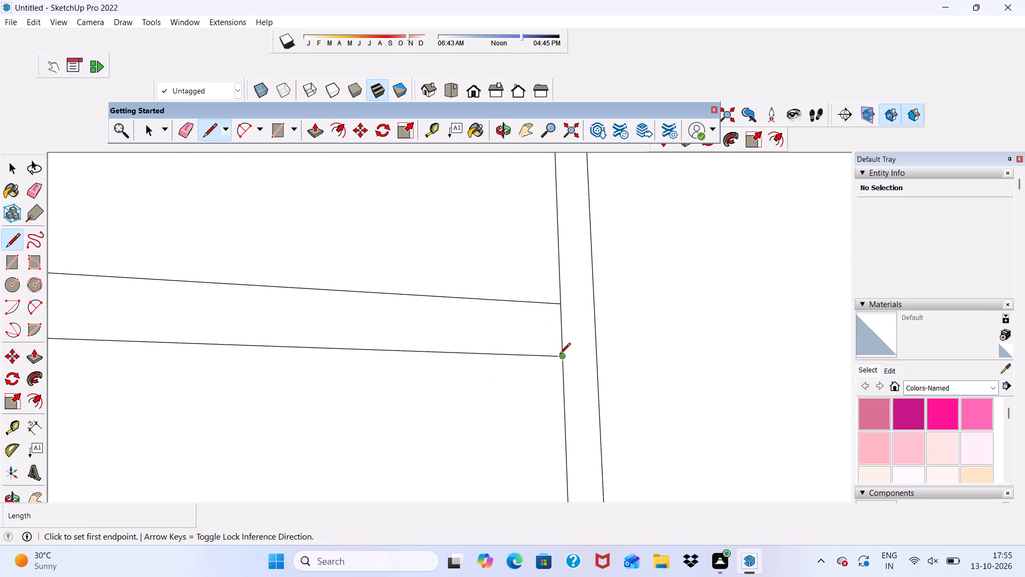
pyautogui.click(564, 357)
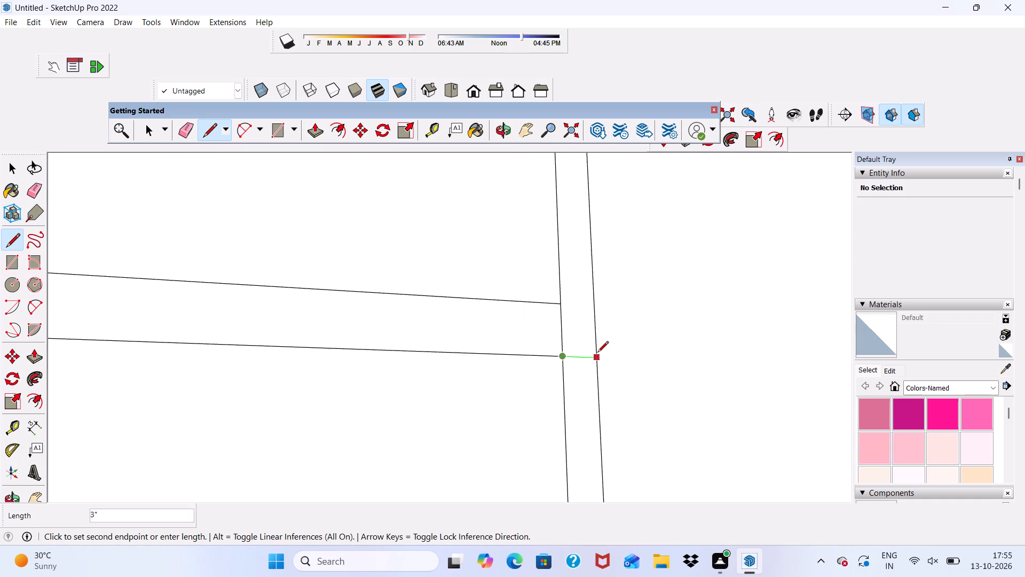
pyautogui.click(597, 360)
pyautogui.scroll(-6, 595, 352)
pyautogui.press('space')
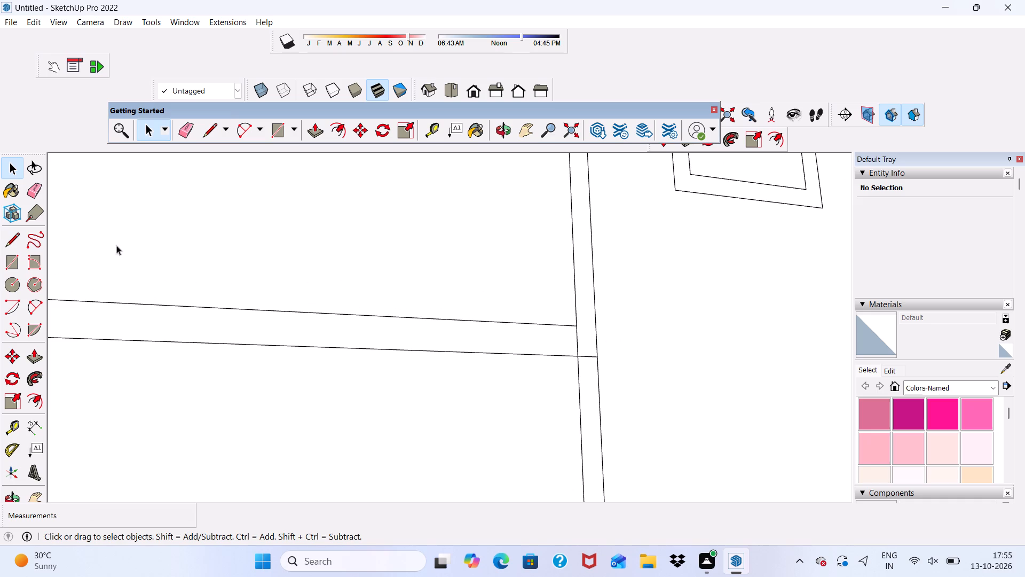
# Erase the short vertical edges at both ends of the crossbar so it merges with the upper frame border.
pyautogui.click(183, 130)
pyautogui.scroll(4, 455, 362)
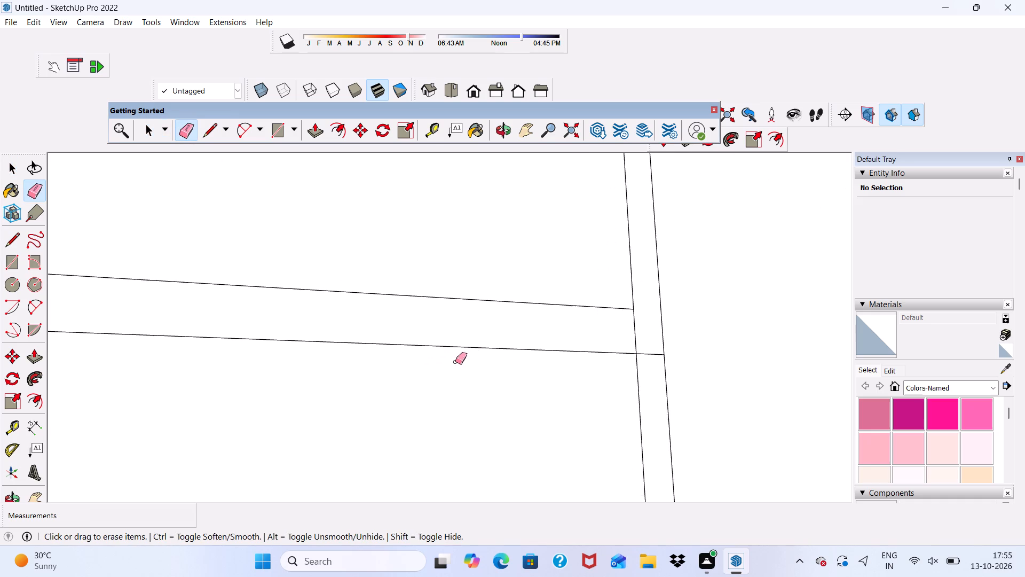
pyautogui.click(634, 327)
pyautogui.scroll(-11, 635, 319)
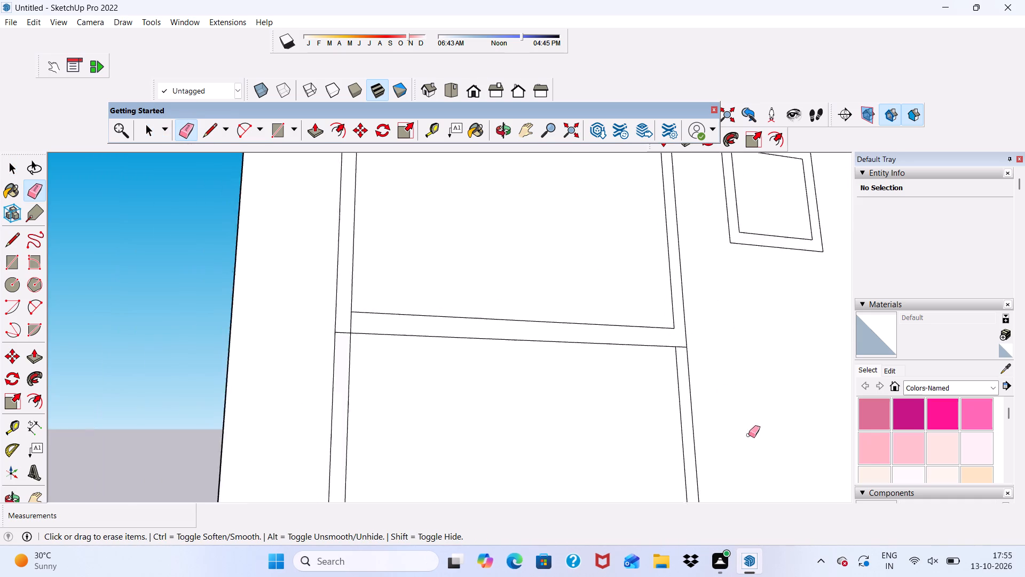
pyautogui.scroll(-1, 748, 435)
pyautogui.scroll(7, 305, 360)
pyautogui.scroll(-6, 507, 340)
pyautogui.scroll(1, 718, 325)
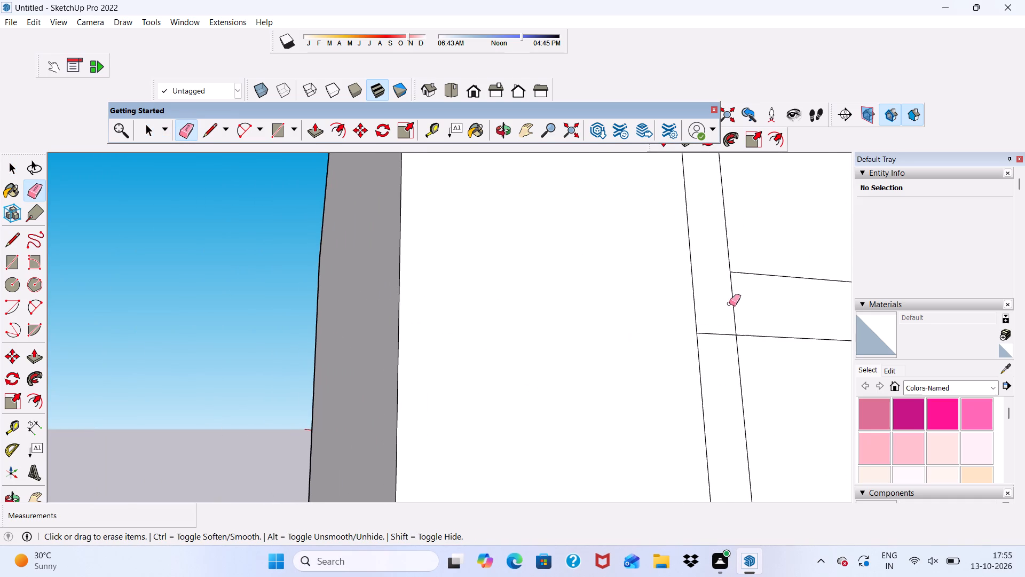
pyautogui.moveTo(742, 299); pyautogui.dragTo(730, 304)
pyautogui.scroll(-2, 530, 334)
pyautogui.press('space')
pyautogui.scroll(-11, 632, 315)
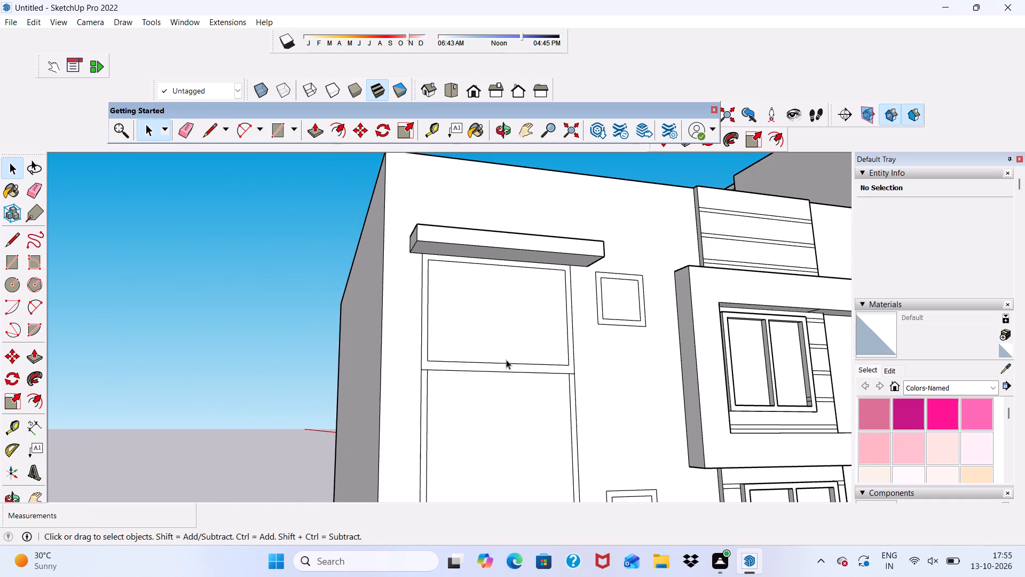
pyautogui.scroll(4, 457, 342)
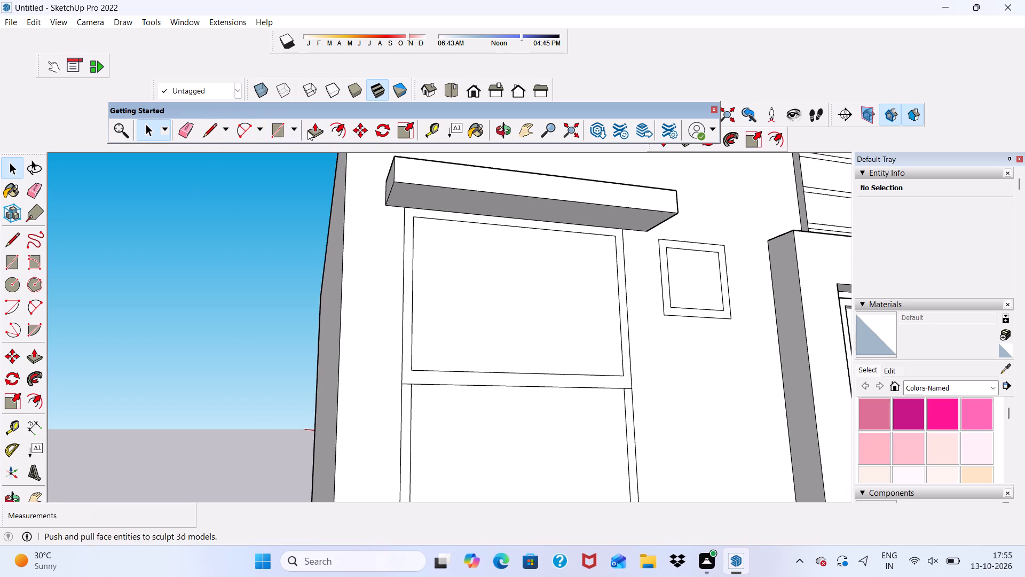
# Draw a vertical mullion rectangle about 3 1/8" wide and 4' 2 7/16" high down the middle of the upper window section.
pyautogui.click(280, 135)
pyautogui.scroll(4, 534, 212)
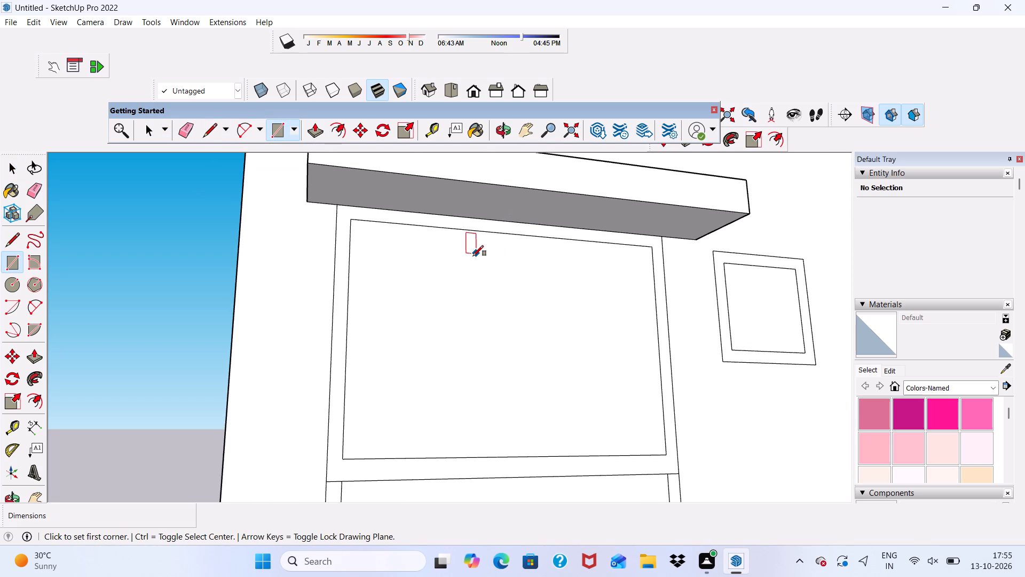
pyautogui.click(512, 236)
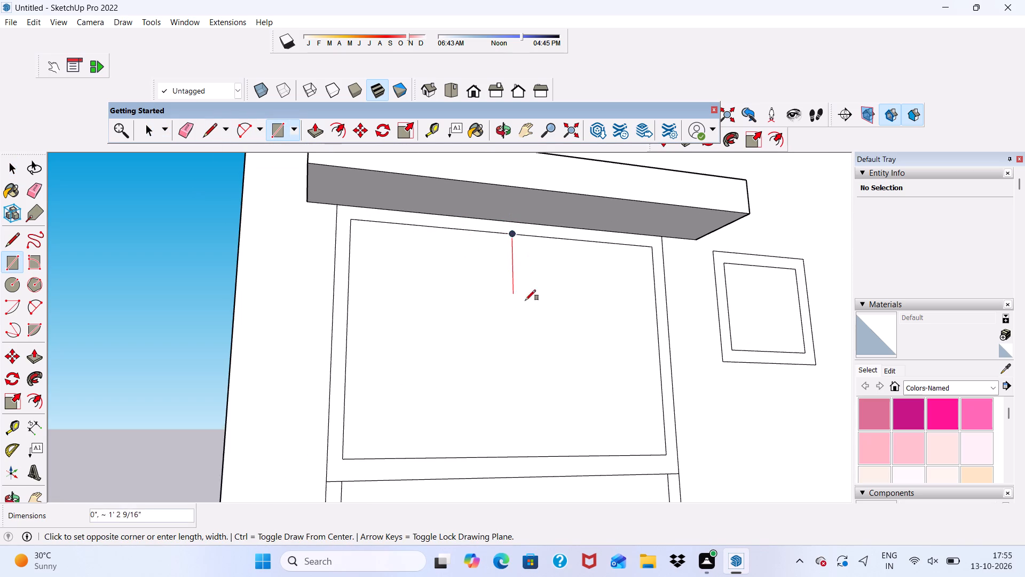
pyautogui.click(530, 457)
pyautogui.press('space')
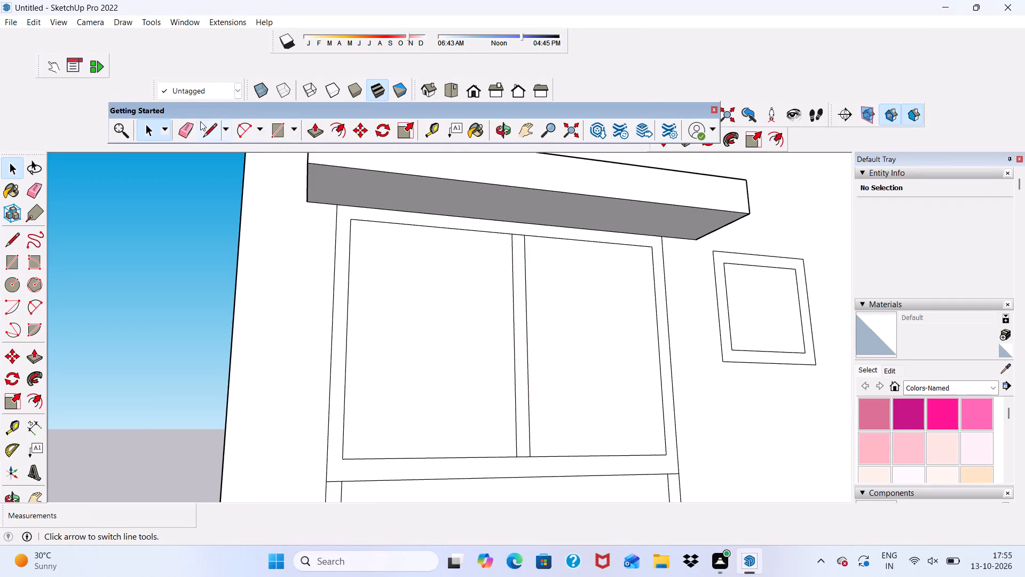
# Erase the short edges at the mullion's bottom and top so it merges with the upper window's frame.
pyautogui.click(188, 129)
pyautogui.scroll(4, 478, 460)
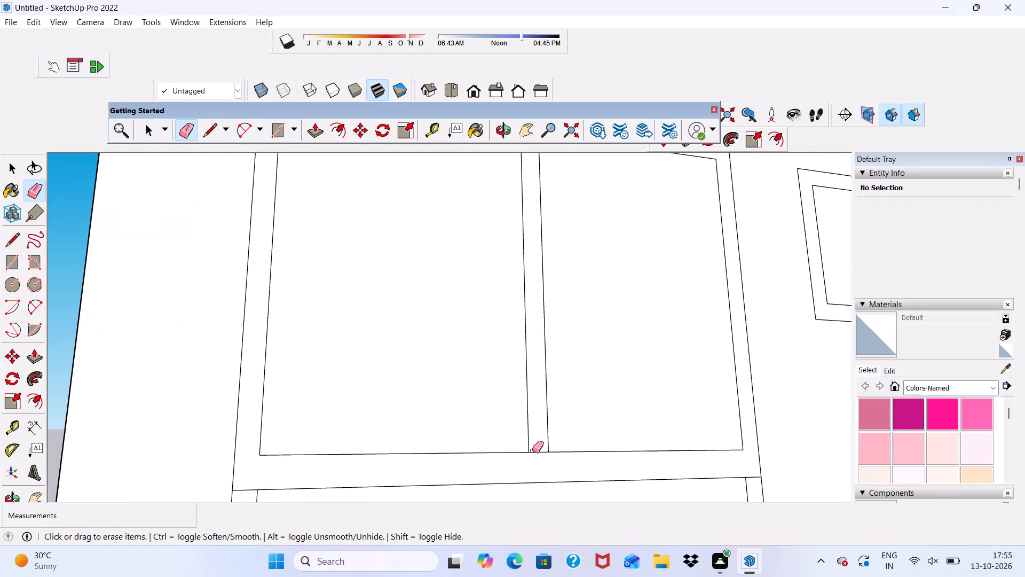
pyautogui.click(532, 450)
pyautogui.moveTo(536, 448); pyautogui.dragTo(537, 462)
pyautogui.scroll(-5, 527, 466)
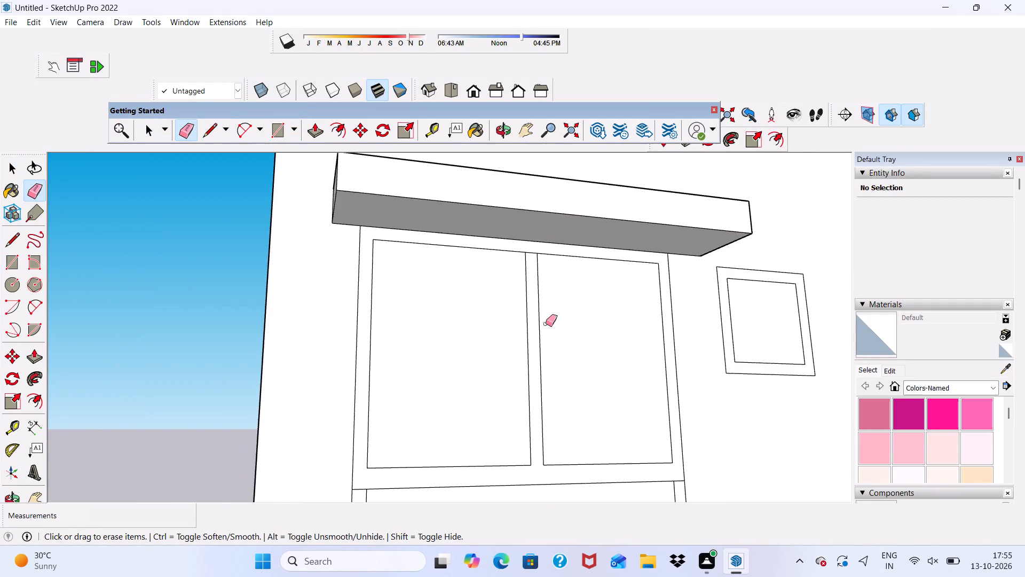
pyautogui.scroll(5, 527, 195)
pyautogui.scroll(4, 540, 314)
pyautogui.moveTo(529, 264); pyautogui.dragTo(530, 278)
pyautogui.press('space')
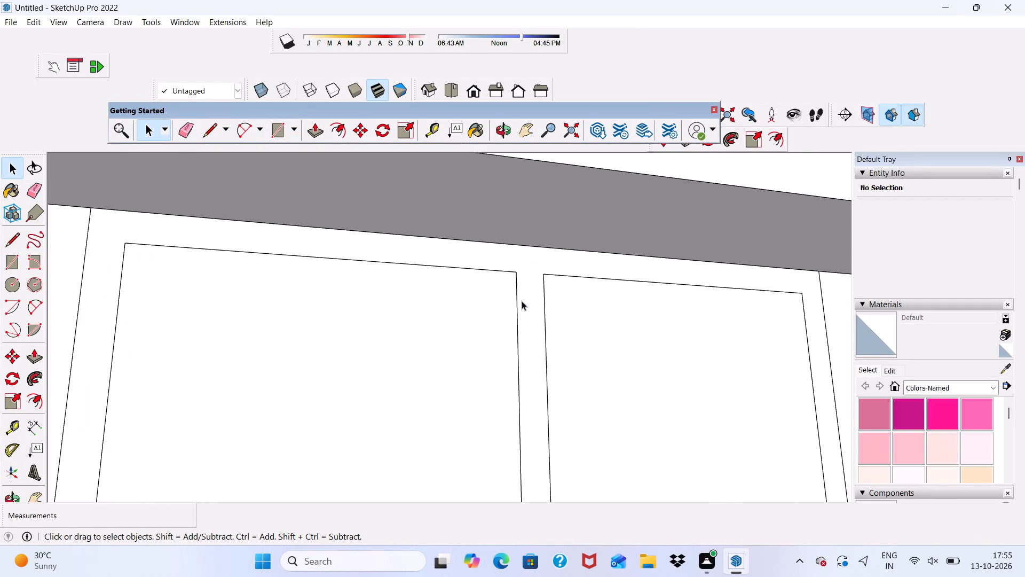
# Push/Pull the upper two-pane window frame outward from the wall by 3".
pyautogui.doubleClick(522, 301)
pyautogui.scroll(-12, 265, 198)
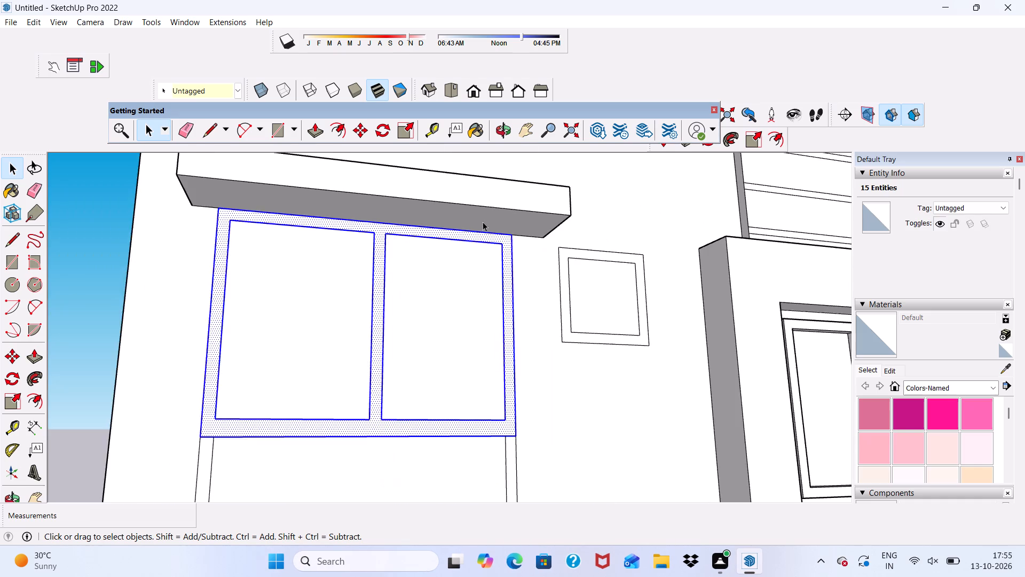
pyautogui.scroll(-6, 480, 210)
pyautogui.click(321, 130)
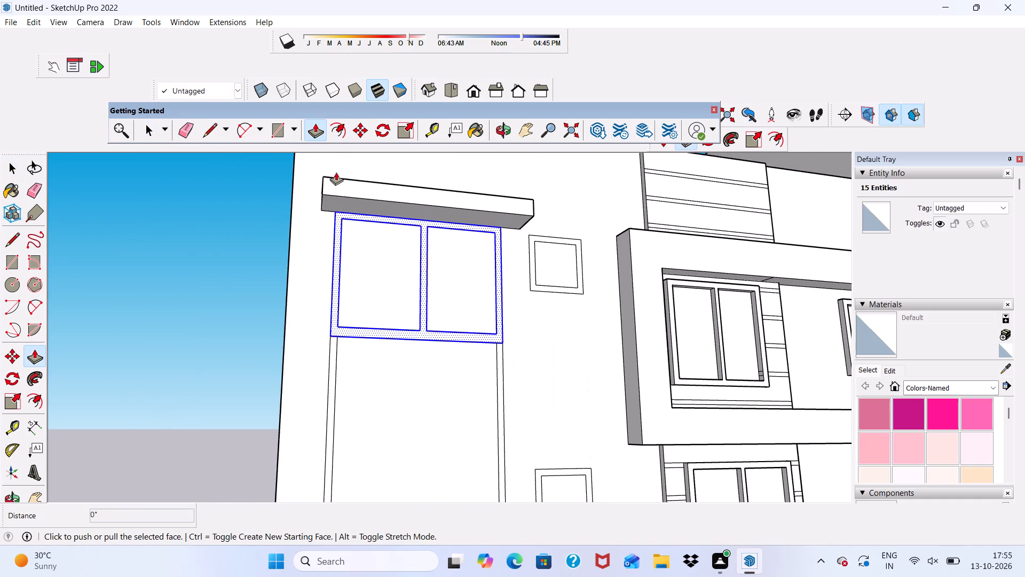
pyautogui.scroll(6, 359, 320)
pyautogui.scroll(5, 318, 340)
pyautogui.click(310, 340)
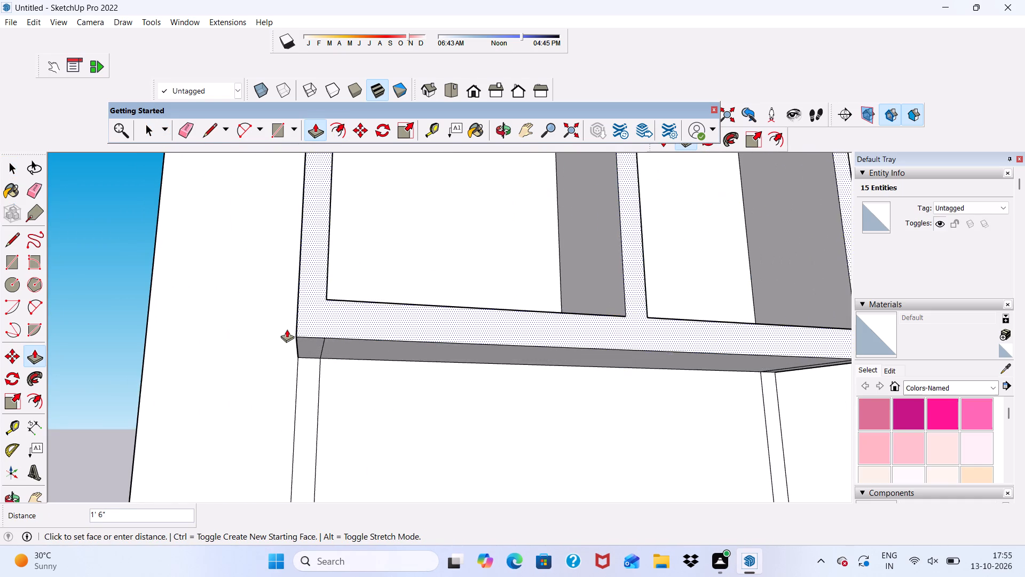
pyautogui.press('3')
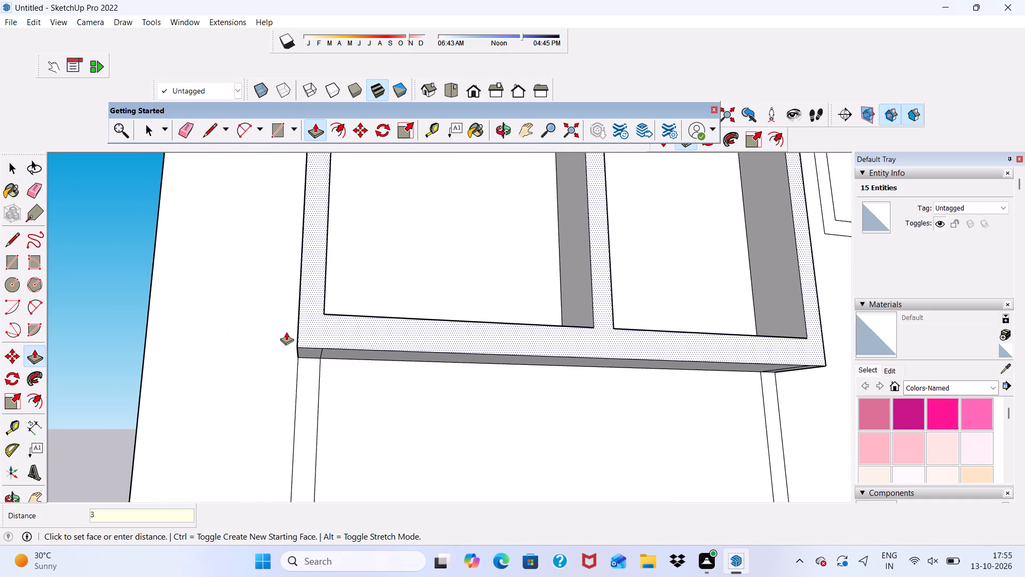
pyautogui.hotkey('shift', '"')
pyautogui.press('Return')
pyautogui.press('space')
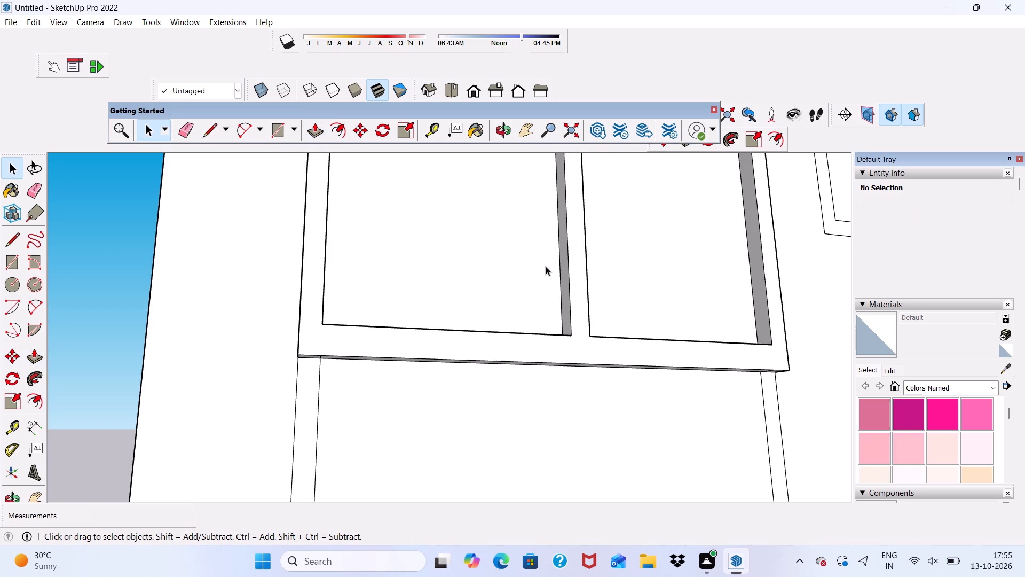
# Erase the short dividing edge near the left end of the raised two-pane window frame's underside.
pyautogui.scroll(-6, 588, 252)
pyautogui.scroll(-6, 550, 332)
pyautogui.moveTo(588, 336); pyautogui.dragTo(338, 338, button='middle')
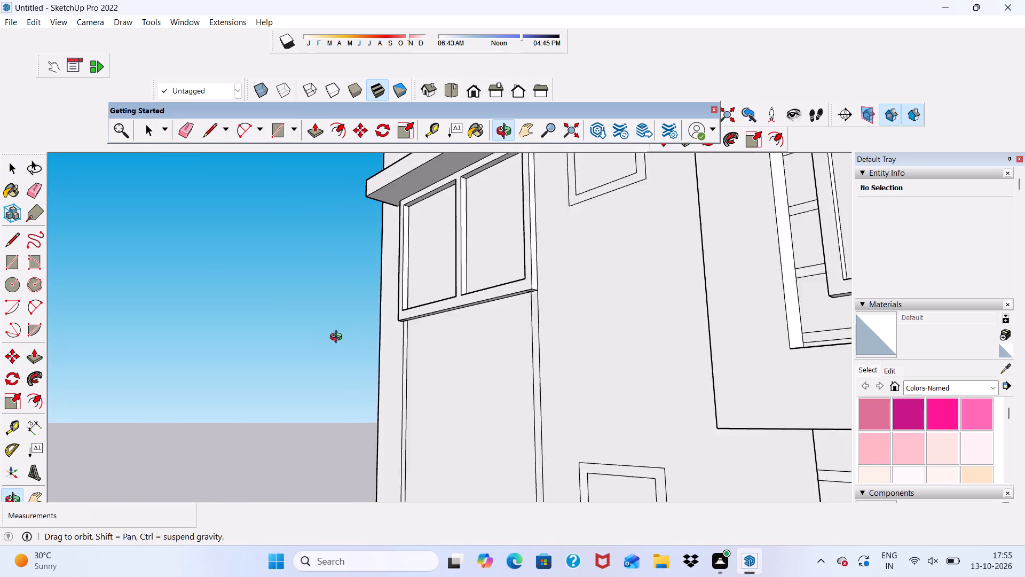
pyautogui.moveTo(338, 338); pyautogui.dragTo(490, 263, button='middle')
pyautogui.scroll(6, 506, 258)
pyautogui.scroll(-1, 414, 299)
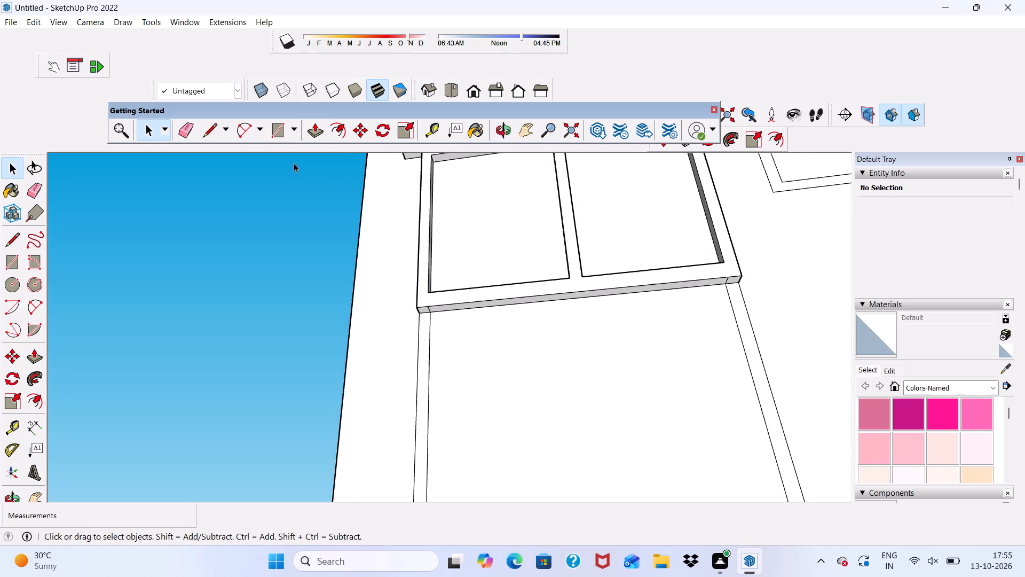
pyautogui.click(184, 128)
pyautogui.scroll(12, 471, 331)
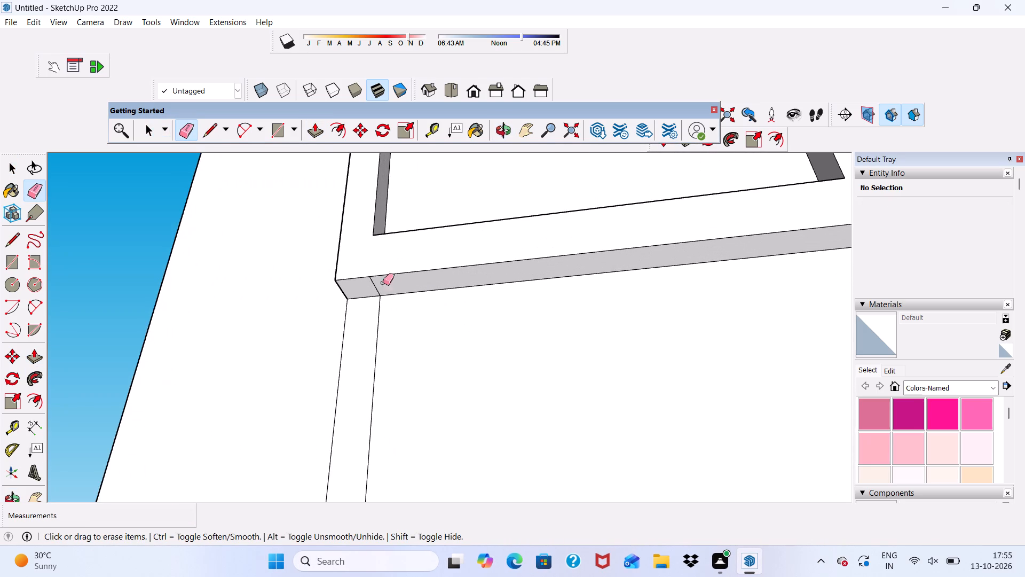
pyautogui.click(370, 281)
pyautogui.scroll(-12, 309, 293)
pyautogui.scroll(2, 673, 315)
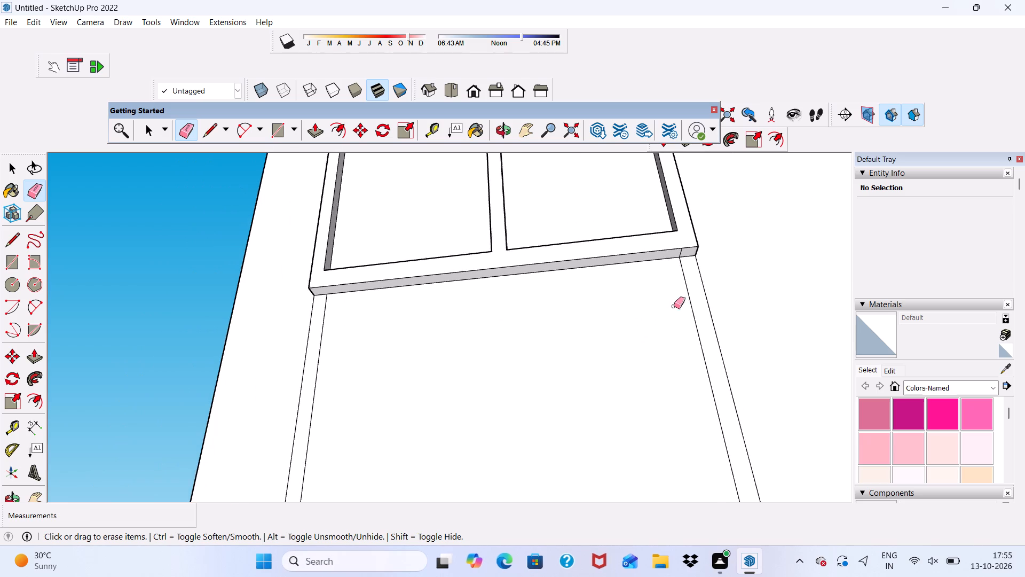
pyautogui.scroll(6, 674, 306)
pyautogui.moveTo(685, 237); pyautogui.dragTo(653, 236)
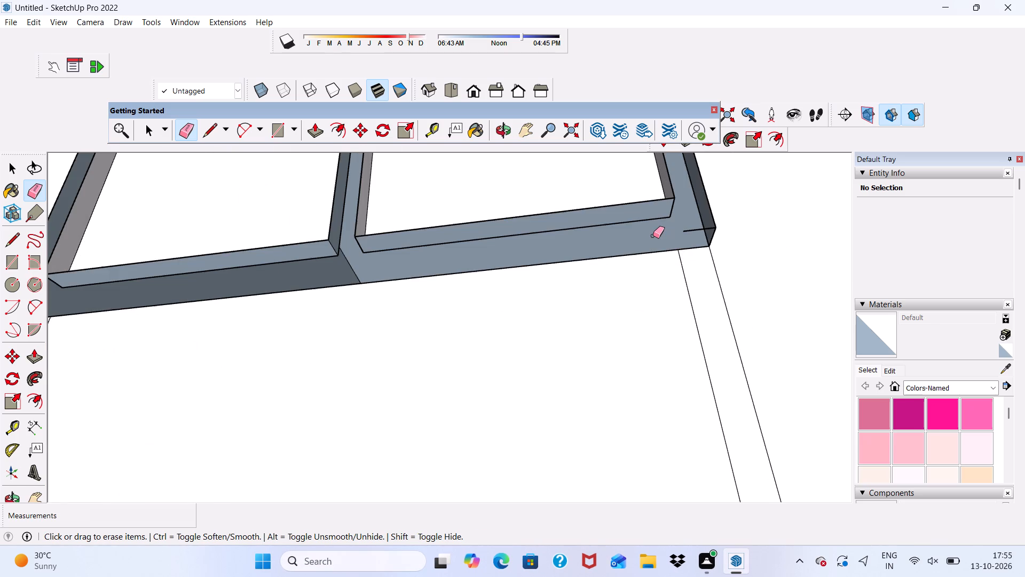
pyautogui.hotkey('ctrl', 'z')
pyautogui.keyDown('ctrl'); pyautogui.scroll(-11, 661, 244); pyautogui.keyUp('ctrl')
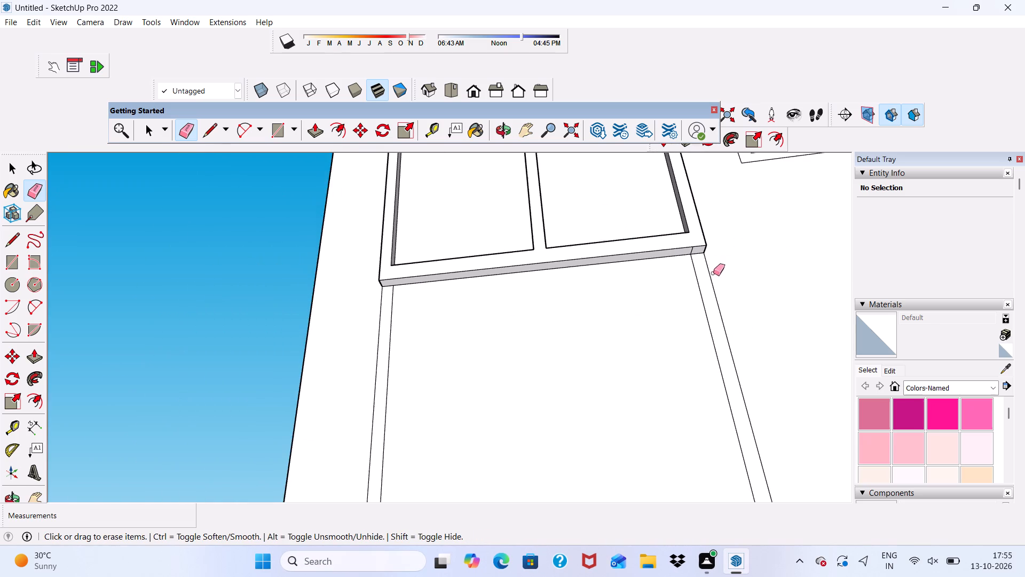
# Erase the short dividing edge near the right end of the raised frame's underside.
pyautogui.scroll(6, 697, 272)
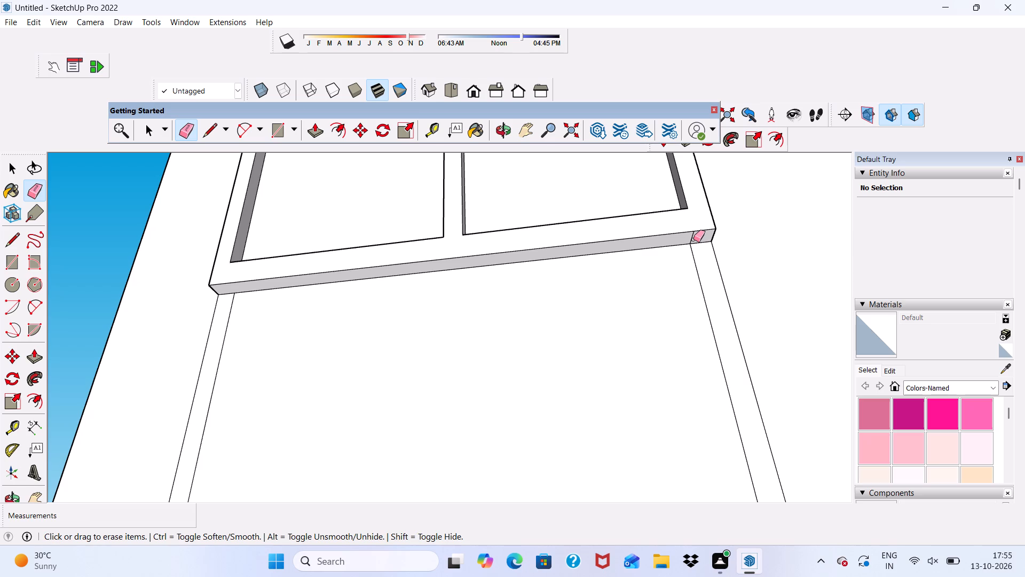
pyautogui.click(693, 239)
pyautogui.moveTo(690, 238); pyautogui.dragTo(695, 239)
pyautogui.press('space')
pyautogui.scroll(-5, 695, 239)
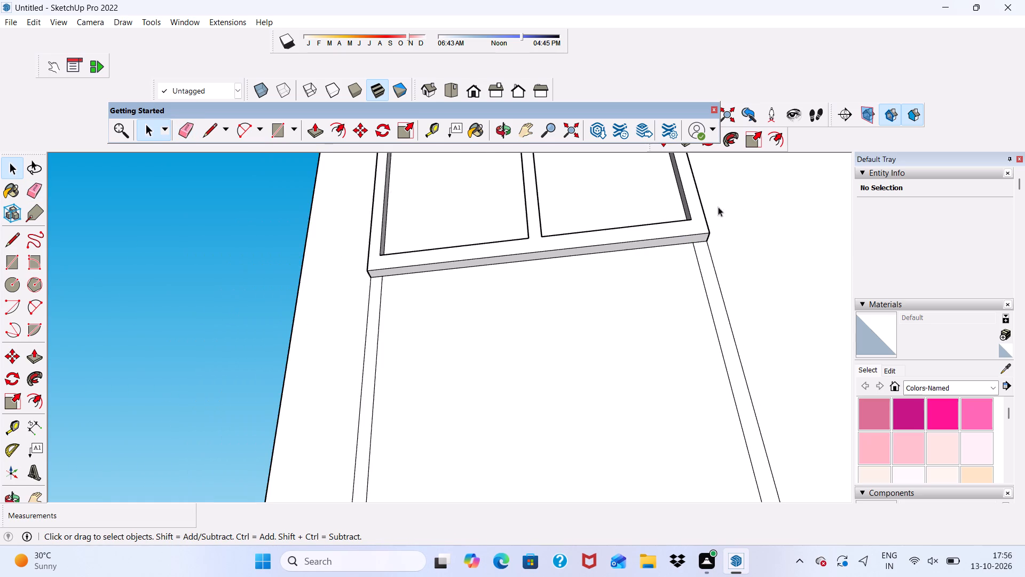
# Push/Pull the lower section's frame face outward by 3" so it is flush with the upper two-pane frame.
pyautogui.scroll(-12, 681, 209)
pyautogui.moveTo(680, 170); pyautogui.dragTo(665, 314, button='middle')
pyautogui.scroll(6, 474, 350)
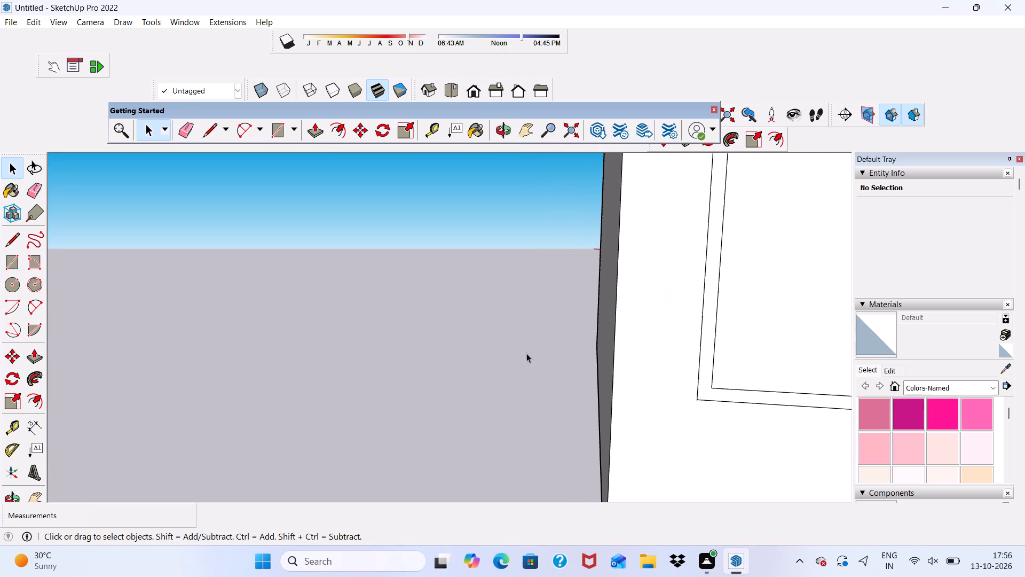
pyautogui.click(706, 379)
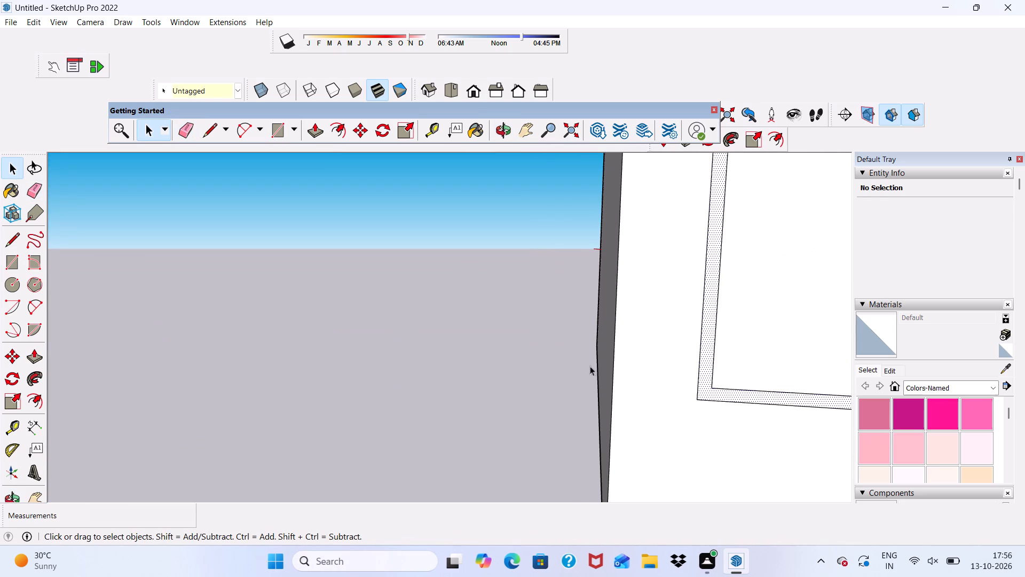
pyautogui.click(311, 130)
pyautogui.scroll(3, 716, 416)
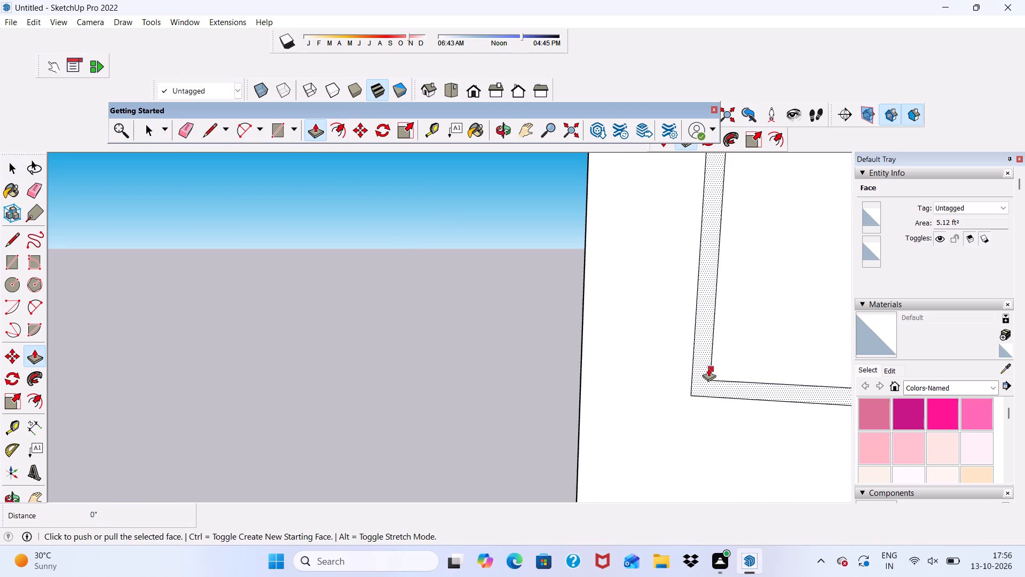
pyautogui.click(706, 364)
pyautogui.scroll(-5, 725, 392)
pyautogui.moveTo(723, 408); pyautogui.dragTo(709, 423, button='middle')
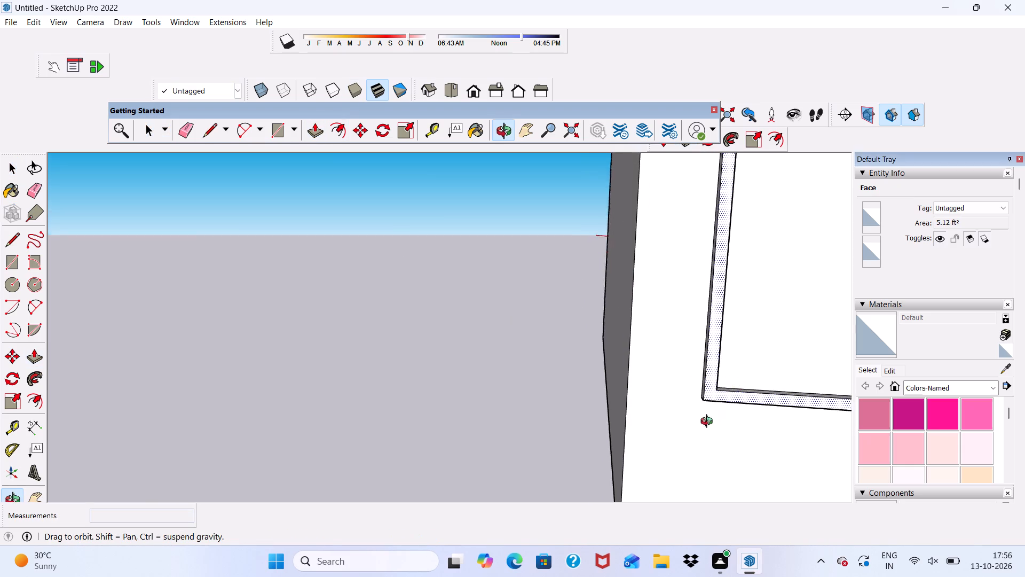
pyautogui.moveTo(709, 423); pyautogui.dragTo(633, 426, button='middle')
pyautogui.scroll(-7, 637, 409)
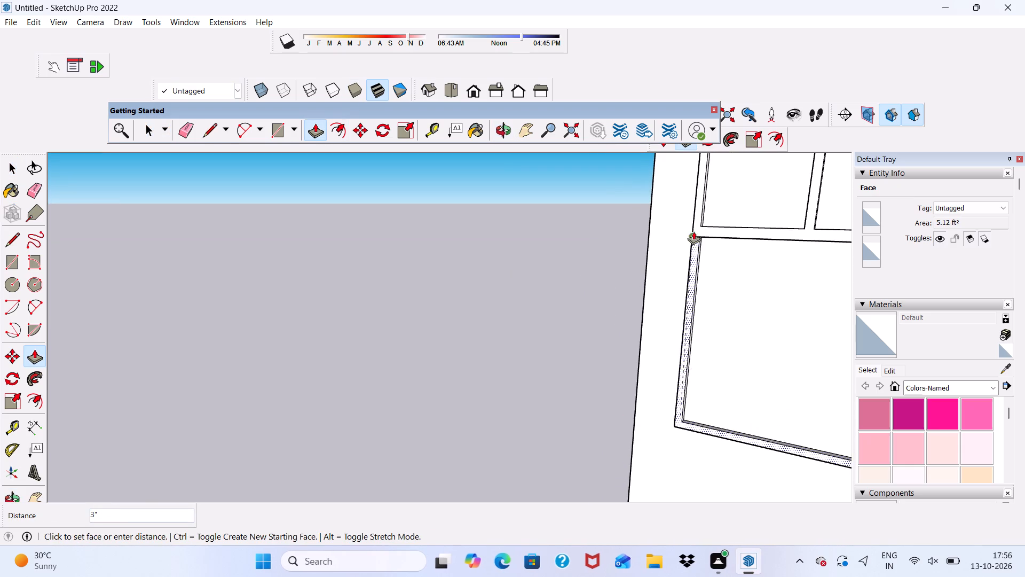
pyautogui.scroll(13, 696, 231)
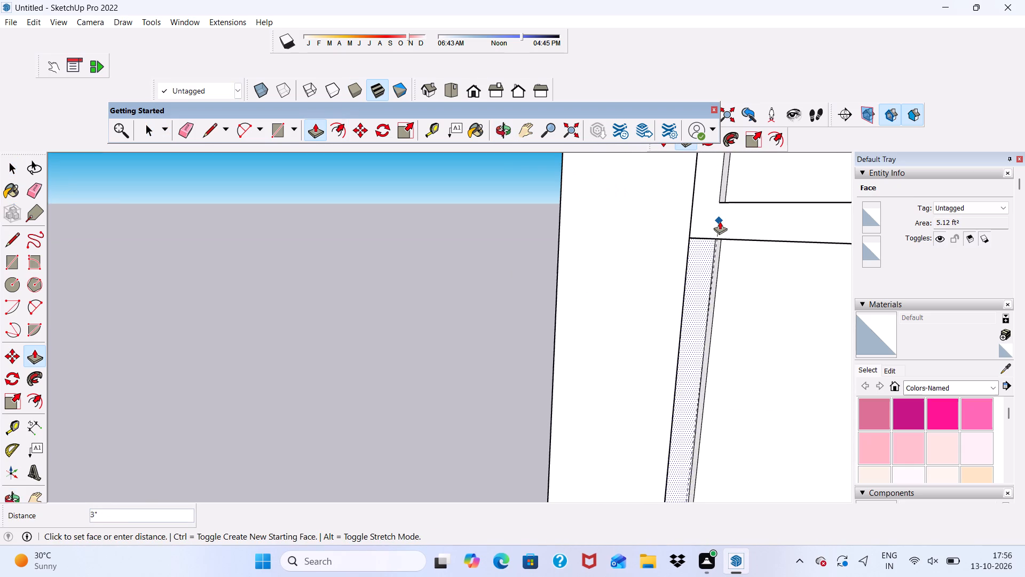
pyautogui.scroll(5, 703, 227)
pyautogui.click(703, 228)
# Erase the short front edges where the lower frame's two uprights meet the crossbar, merging the upper and lower frames.
pyautogui.scroll(-4, 703, 267)
pyautogui.moveTo(713, 317); pyautogui.dragTo(732, 325, button='middle')
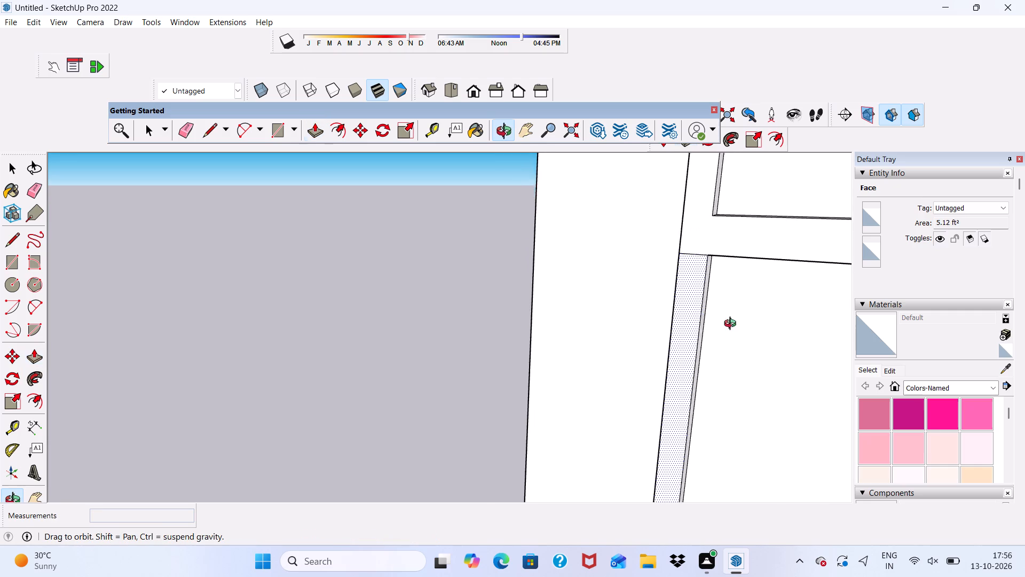
pyautogui.moveTo(732, 325); pyautogui.dragTo(787, 338, button='middle')
pyautogui.scroll(1, 603, 241)
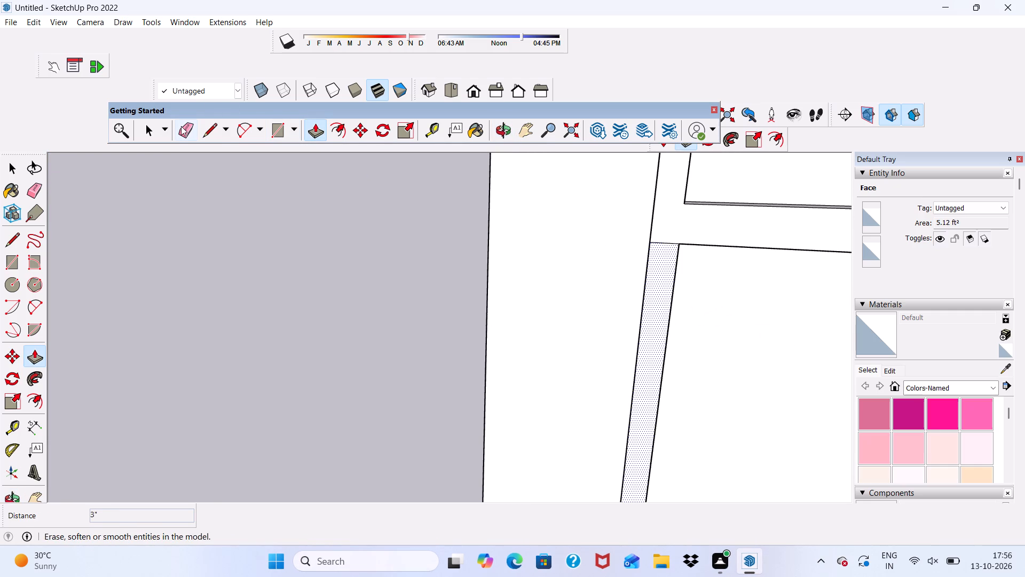
pyautogui.click(181, 126)
pyautogui.scroll(2, 603, 219)
pyautogui.click(672, 249)
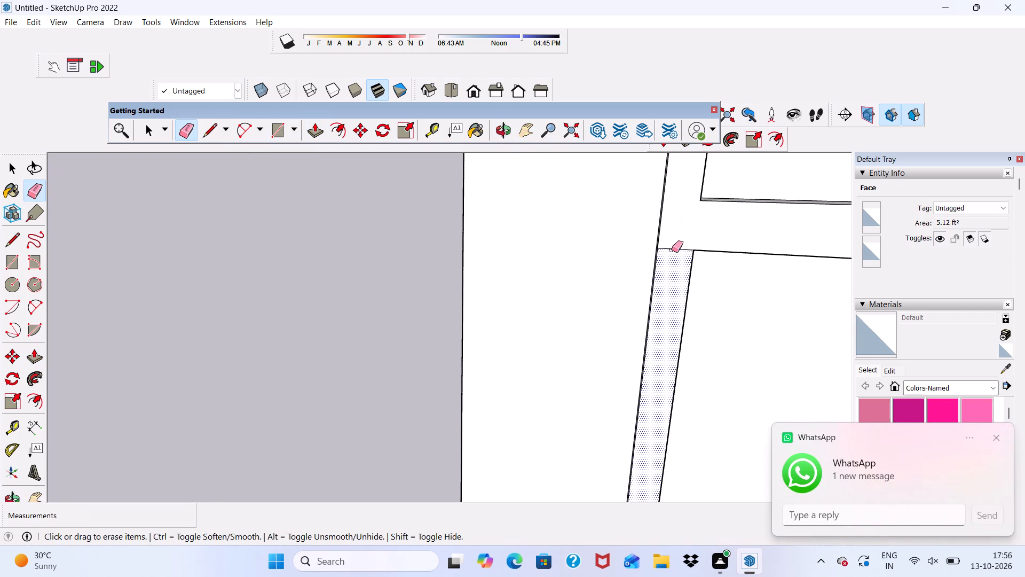
pyautogui.scroll(-11, 573, 216)
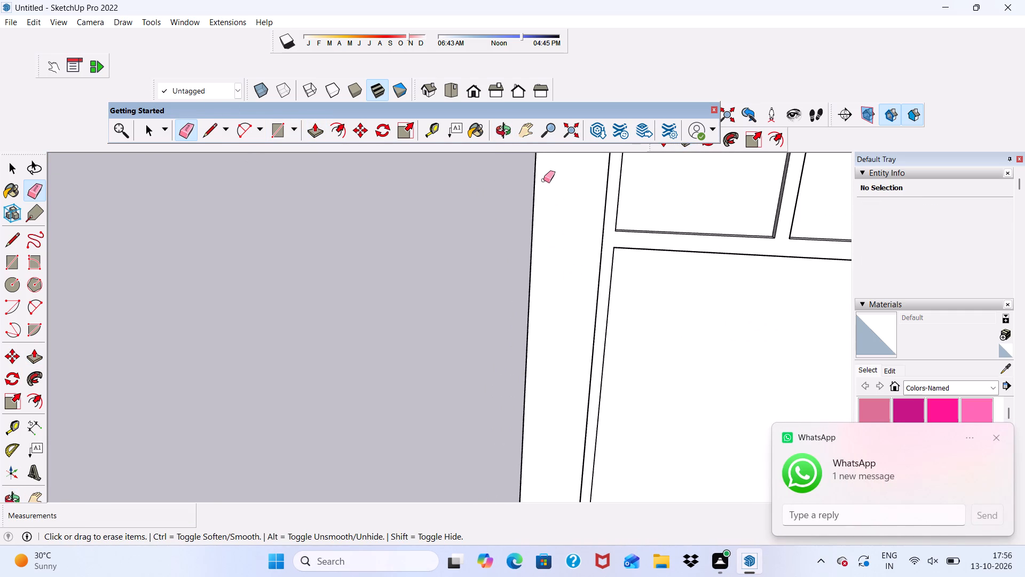
pyautogui.press('space')
pyautogui.scroll(-7, 542, 195)
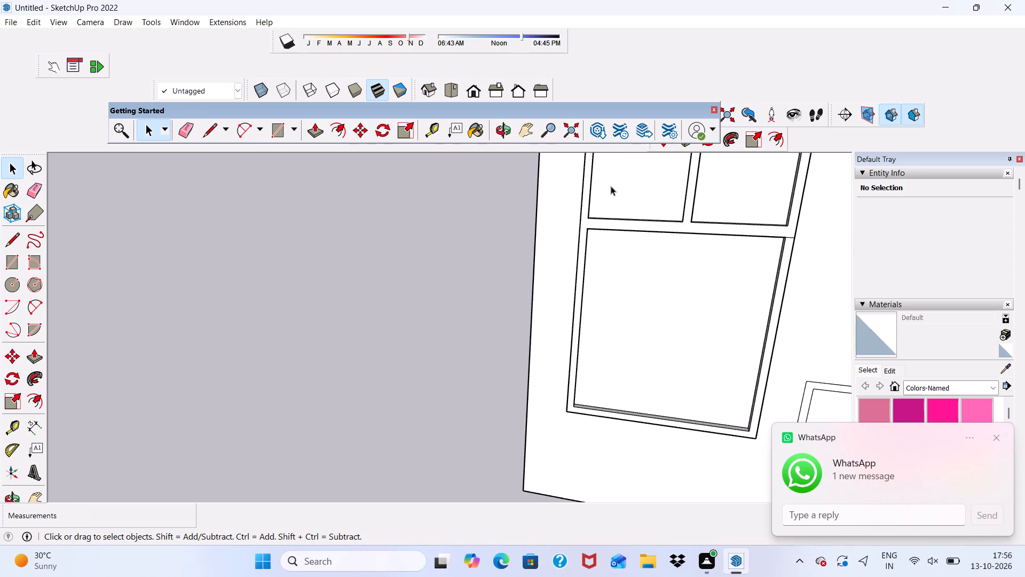
pyautogui.scroll(4, 752, 178)
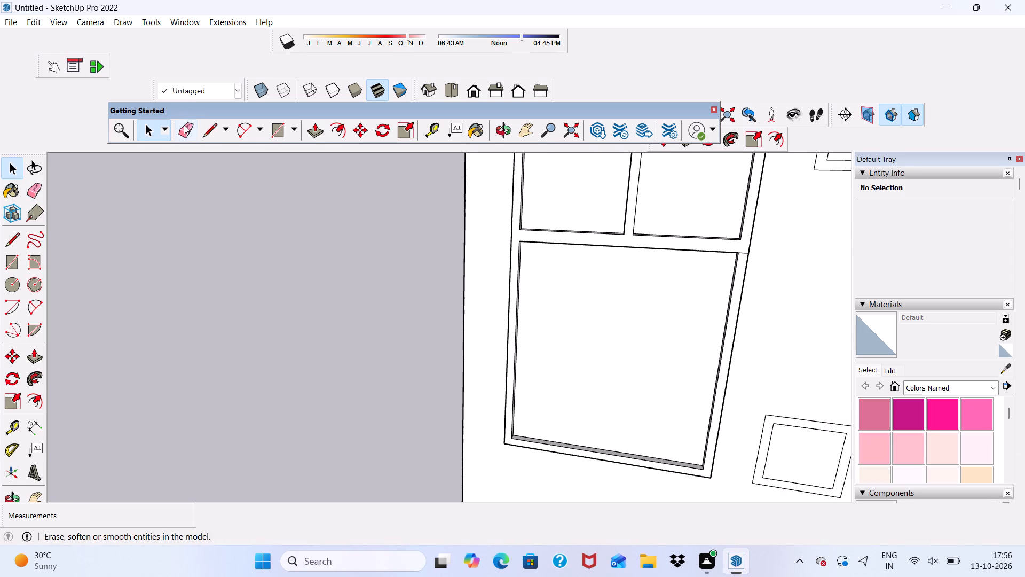
pyautogui.click(184, 125)
pyautogui.scroll(4, 736, 263)
pyautogui.moveTo(750, 247); pyautogui.dragTo(740, 261)
# Erase the short joint edges at crossbar level on both outer side faces of the tall window frame.
pyautogui.scroll(-7, 735, 288)
pyautogui.moveTo(697, 334); pyautogui.dragTo(482, 314, button='middle')
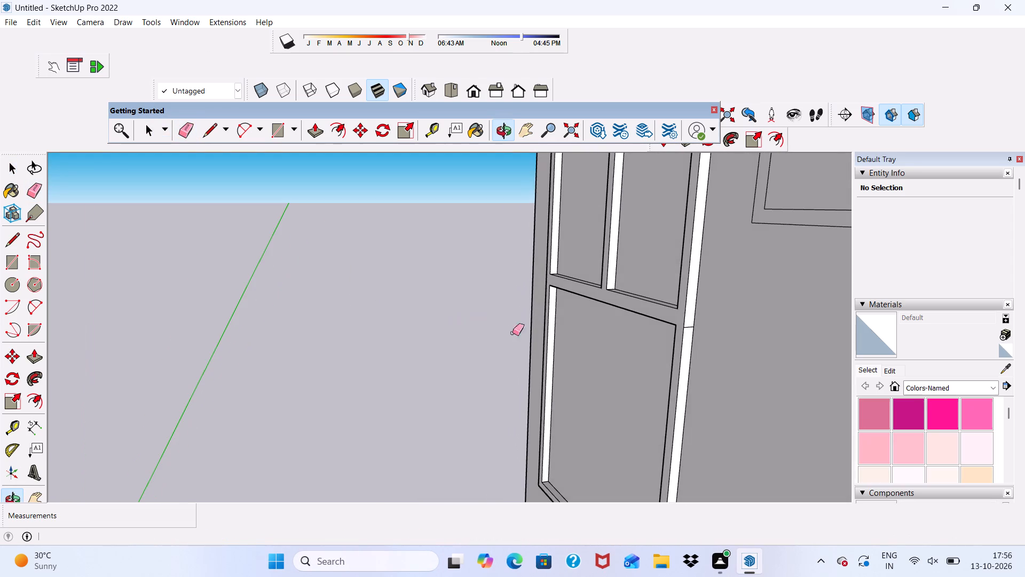
pyautogui.scroll(6, 747, 340)
pyautogui.scroll(5, 623, 308)
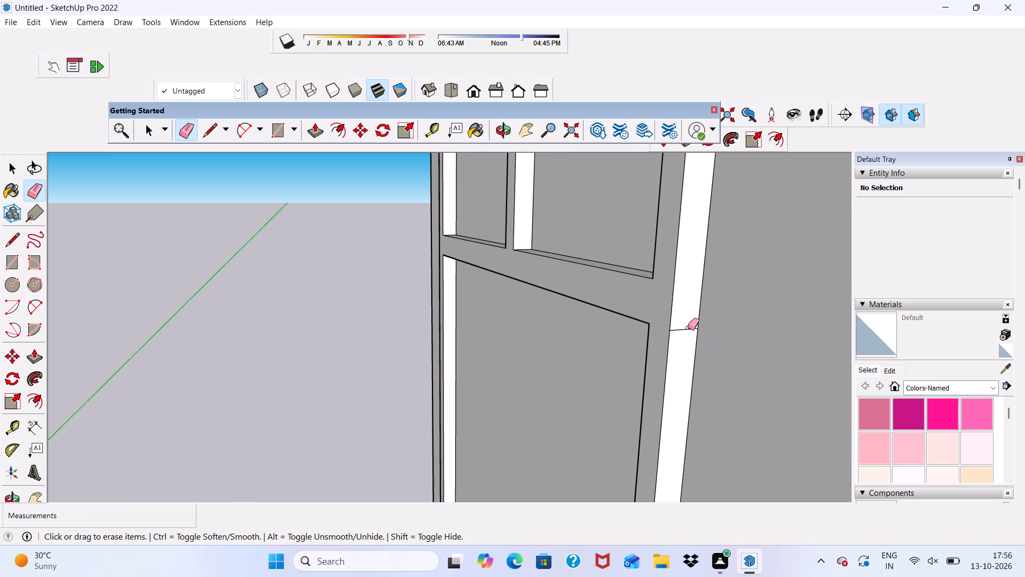
pyautogui.moveTo(688, 328); pyautogui.dragTo(688, 337)
pyautogui.scroll(-2, 586, 365)
pyautogui.moveTo(586, 376); pyautogui.dragTo(1024, 357, button='middle')
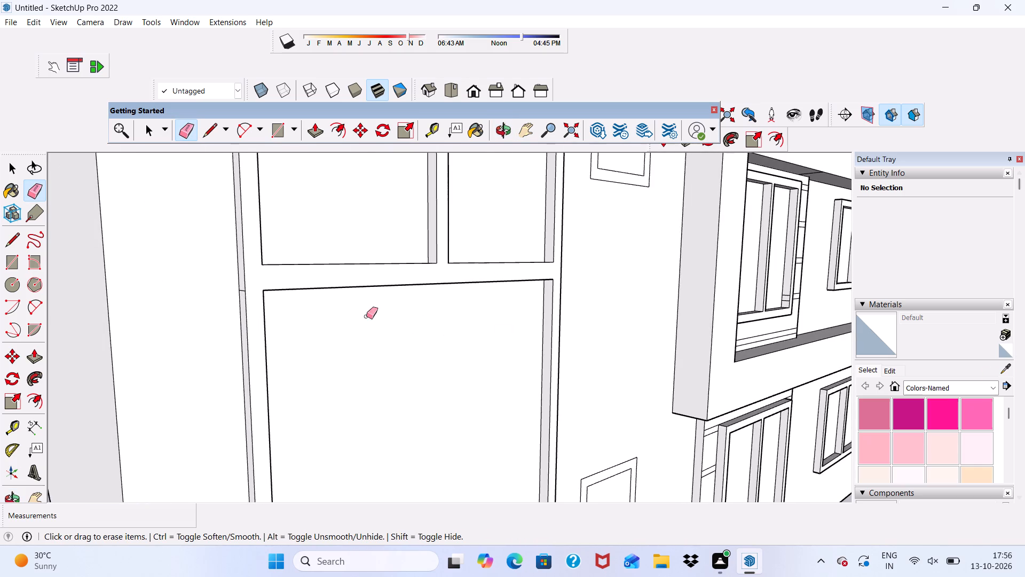
pyautogui.scroll(13, 342, 311)
pyautogui.moveTo(229, 299); pyautogui.dragTo(228, 319)
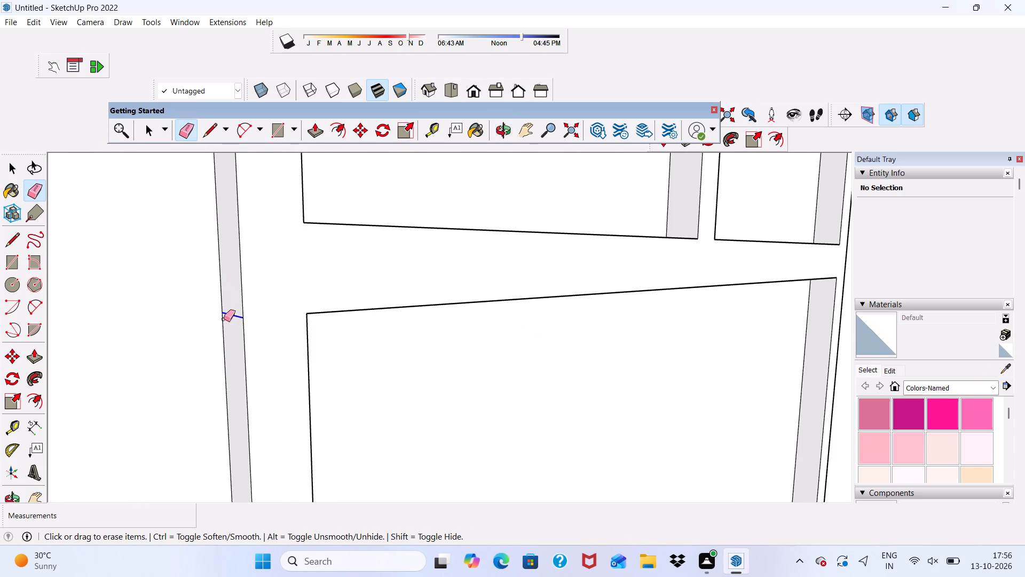
pyautogui.scroll(-13, 222, 318)
pyautogui.moveTo(440, 355); pyautogui.dragTo(262, 304, button='middle')
pyautogui.scroll(-5, 287, 258)
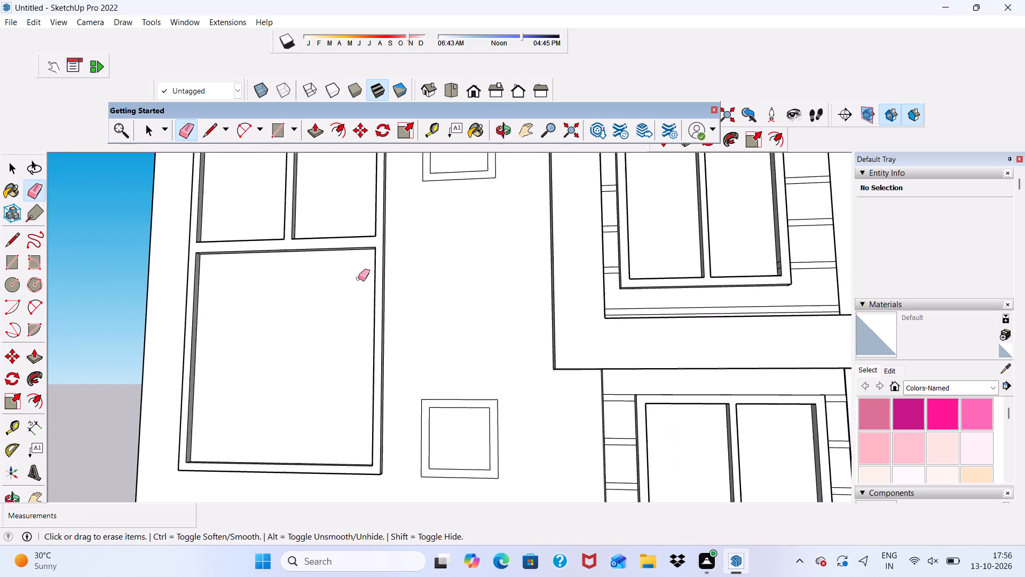
pyautogui.press('space')
# Draw a rectangle about 6' 11 13/16" wide and 4 1/4" high on the wall directly beneath the tall window frame.
pyautogui.scroll(-10, 376, 269)
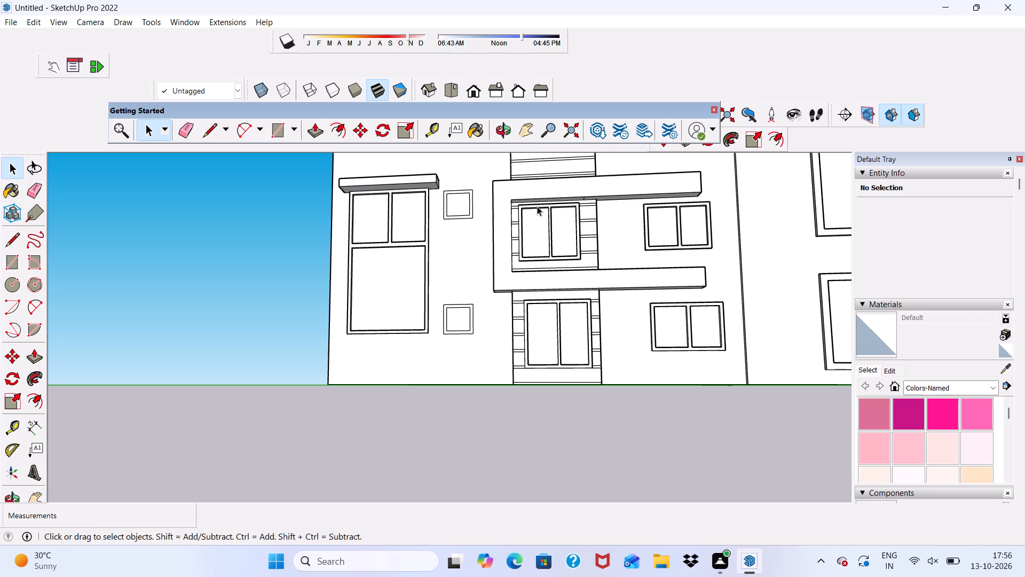
pyautogui.scroll(3, 537, 206)
pyautogui.scroll(-7, 537, 206)
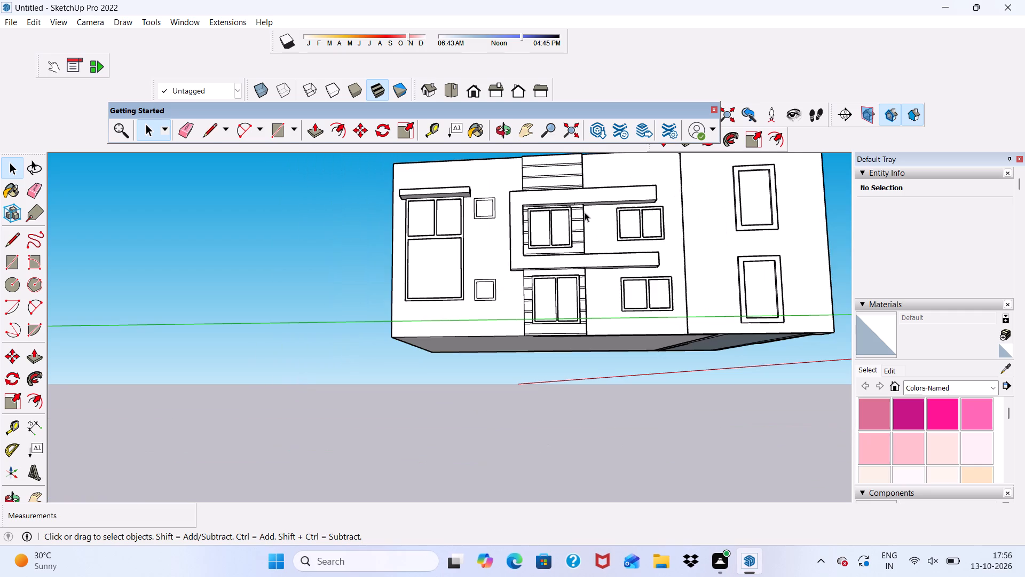
pyautogui.scroll(5, 459, 325)
pyautogui.scroll(-1, 458, 326)
pyautogui.moveTo(458, 326); pyautogui.dragTo(469, 375, button='middle')
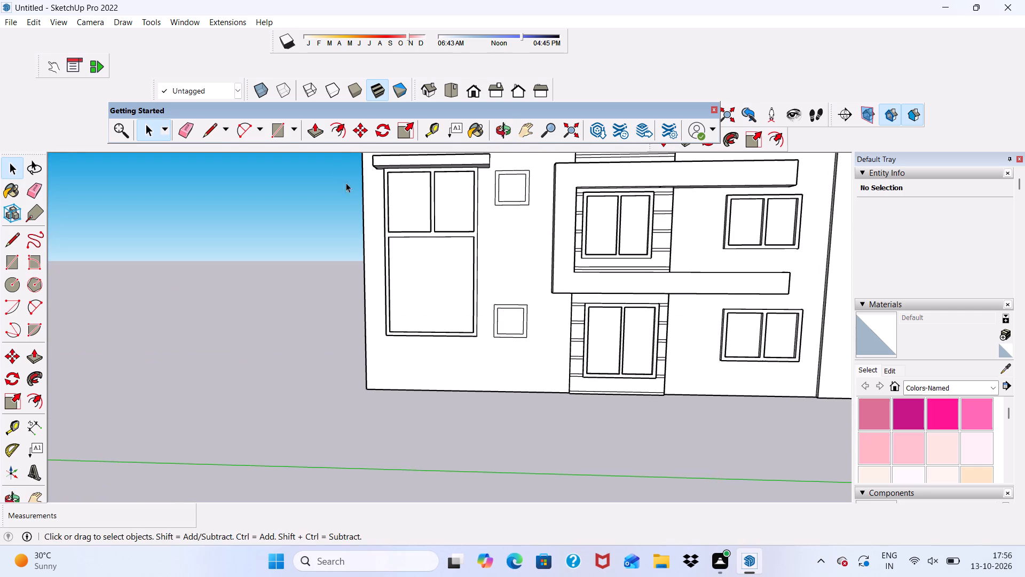
pyautogui.click(268, 130)
pyautogui.scroll(9, 375, 367)
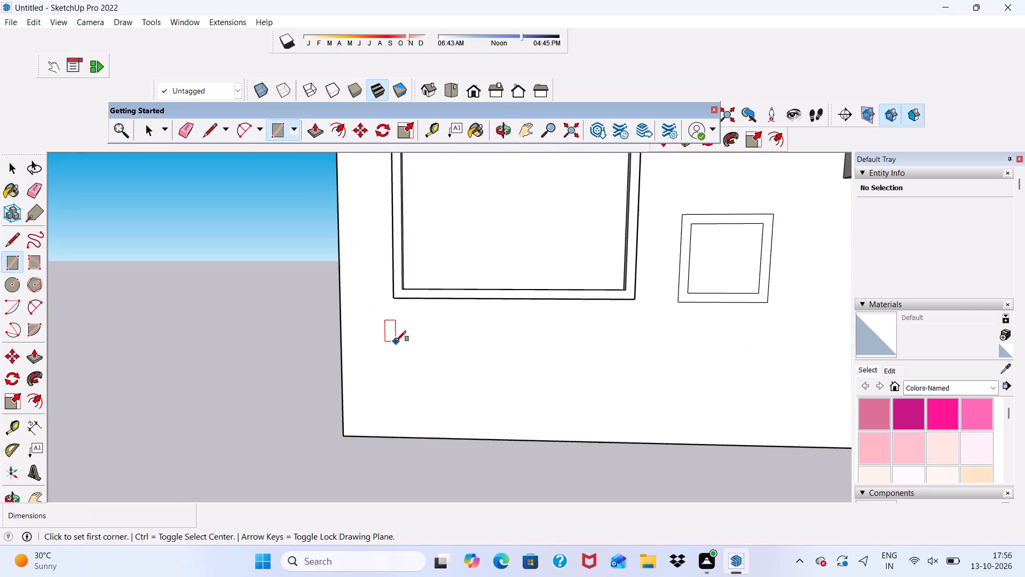
pyautogui.moveTo(396, 341); pyautogui.dragTo(403, 274, button='middle')
pyautogui.scroll(6, 403, 278)
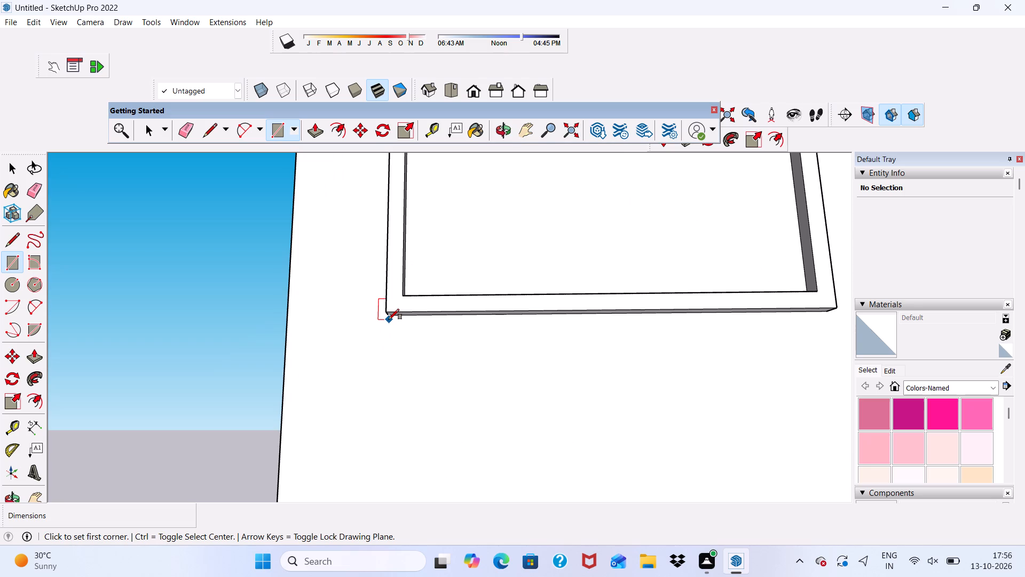
pyautogui.click(389, 319)
pyautogui.press('space')
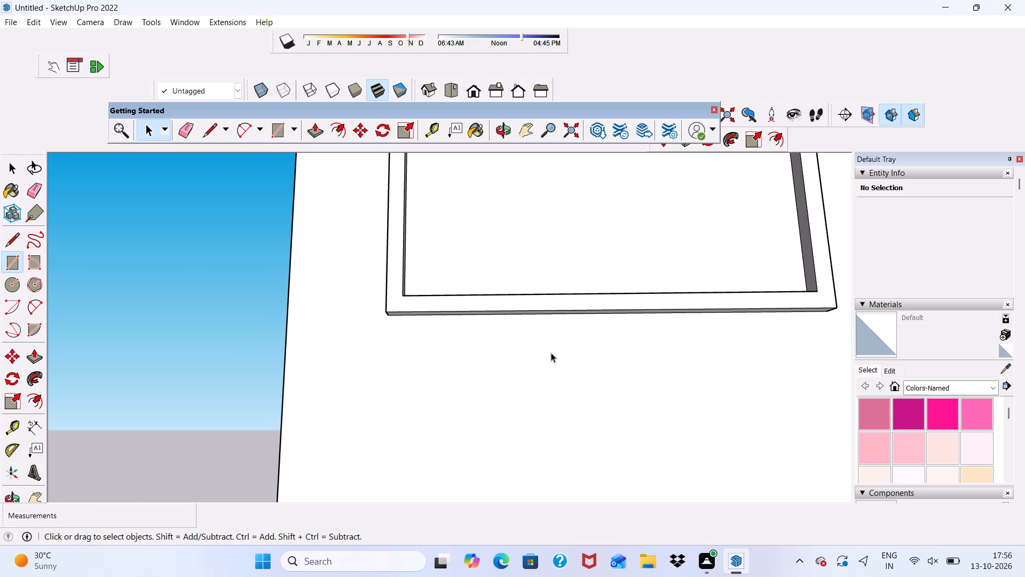
pyautogui.click(281, 129)
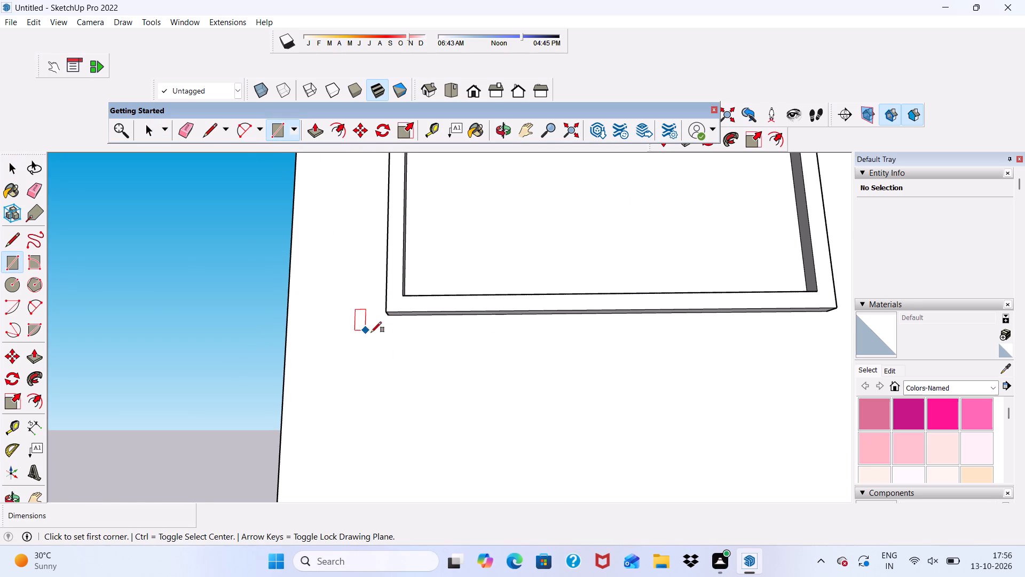
pyautogui.scroll(5, 375, 322)
pyautogui.click(396, 315)
pyautogui.scroll(-5, 237, 342)
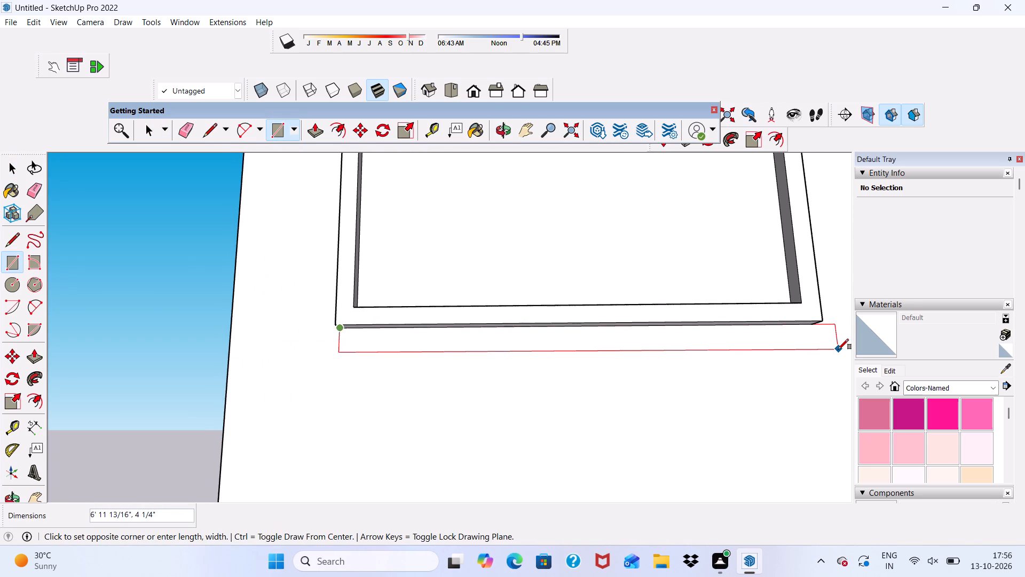
pyautogui.click(838, 349)
pyautogui.press('space')
# Push/Pull the thin rectangle beneath the tall window frame outward by 1' to form a sill.
pyautogui.click(624, 340)
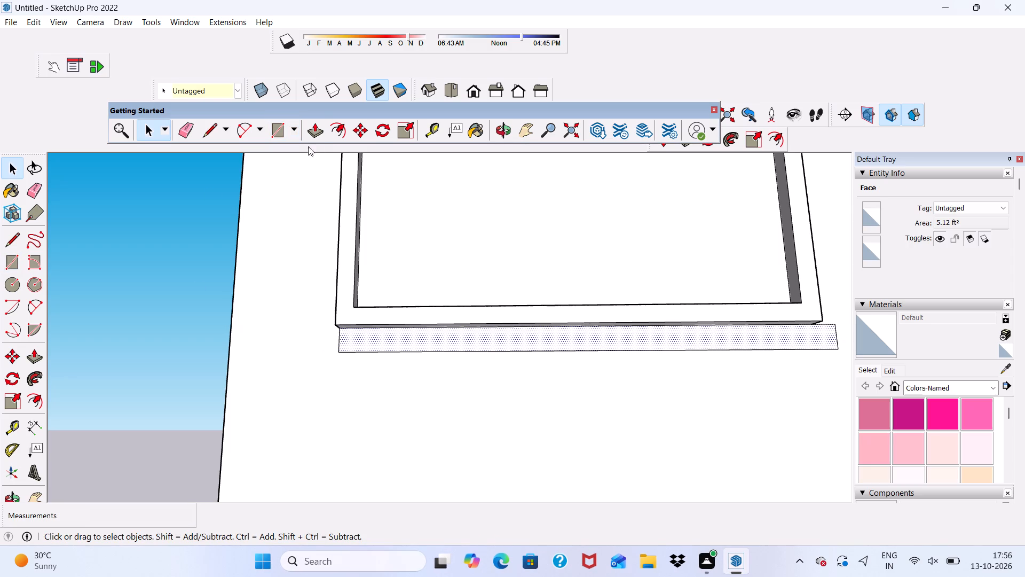
pyautogui.click(317, 126)
pyautogui.click(361, 337)
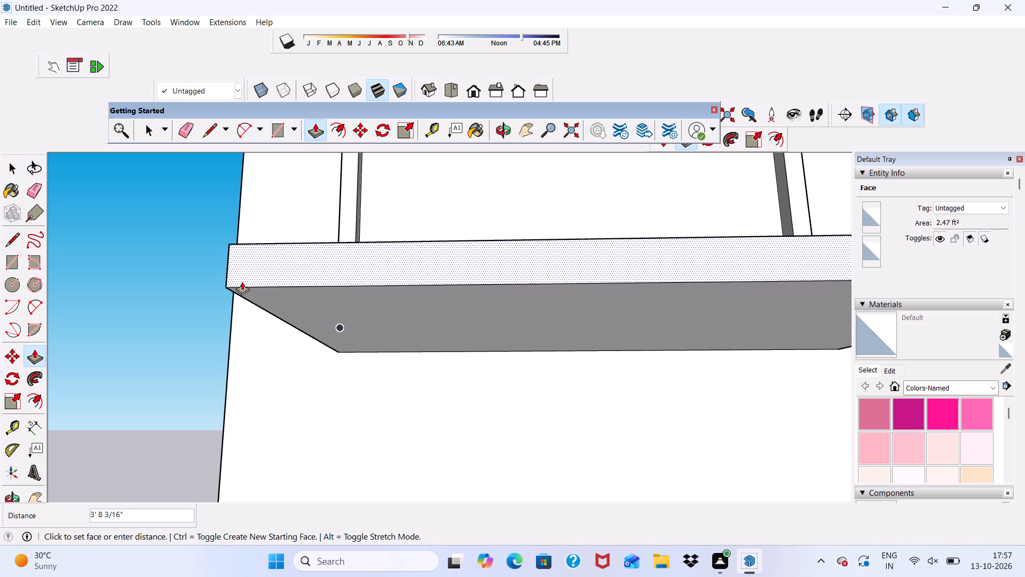
pyautogui.write("1'")
pyautogui.press('Return')
pyautogui.scroll(-2, 249, 417)
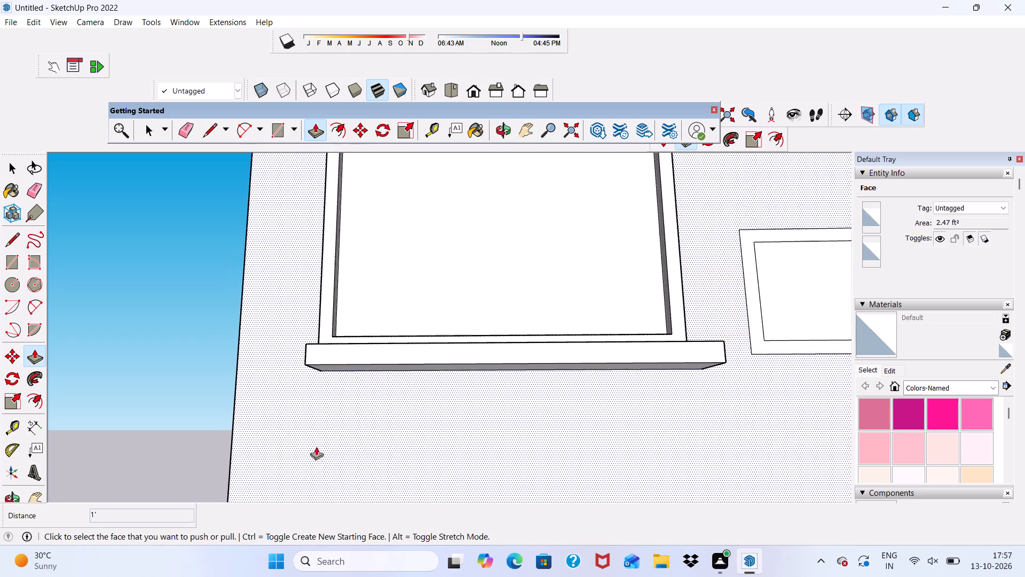
pyautogui.scroll(-5, 316, 447)
# Push/Pull the sill's end face nearest the house corner sideways by about 6 7/16" to extend it past the frame.
pyautogui.moveTo(500, 466); pyautogui.dragTo(748, 523, button='middle')
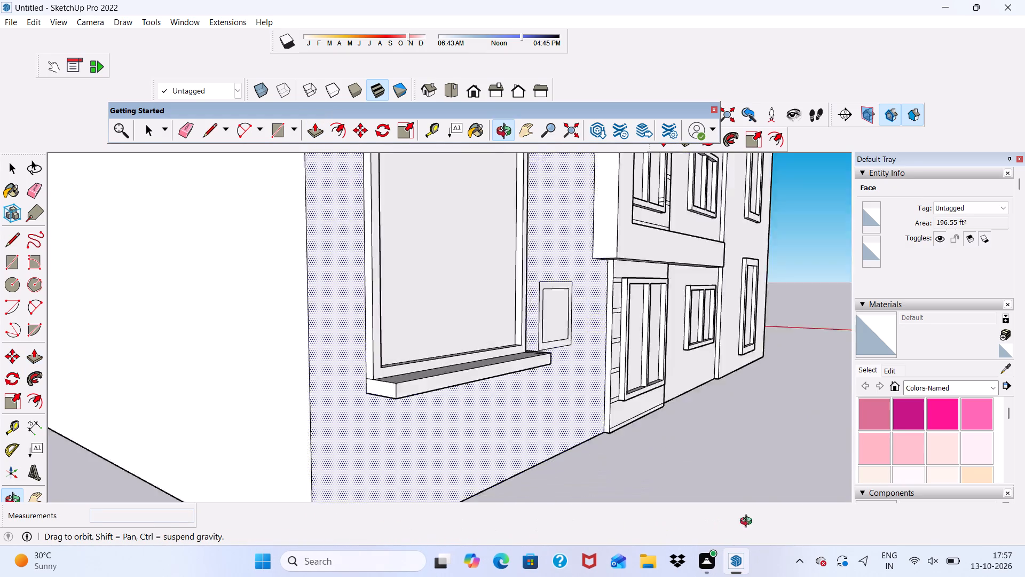
pyautogui.moveTo(748, 523); pyautogui.dragTo(796, 517, button='middle')
pyautogui.scroll(6, 424, 419)
pyautogui.click(417, 366)
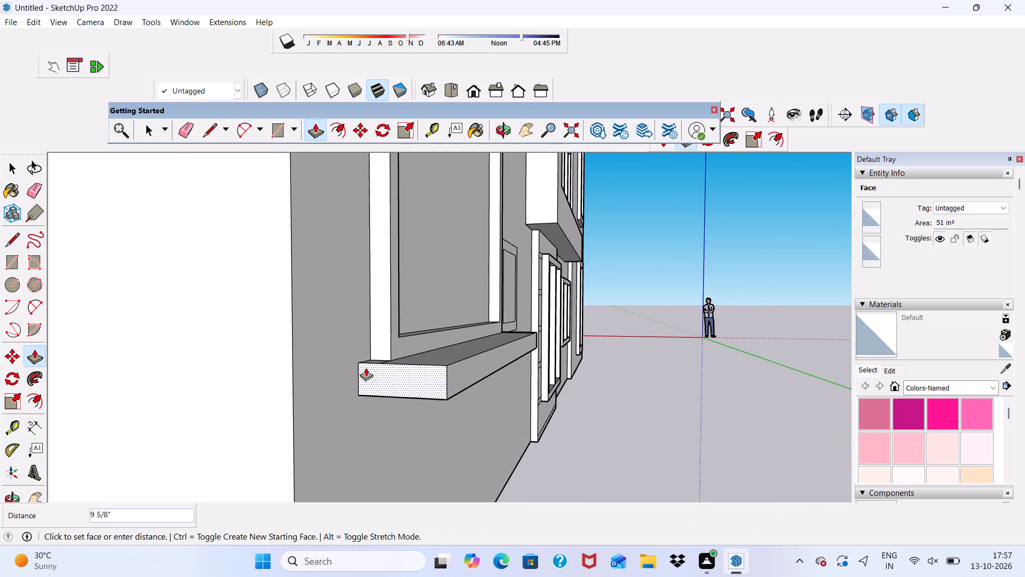
pyautogui.click(393, 370)
# Push the same sill end back slightly to shorten its overhang past the tall window frame.
pyautogui.scroll(-5, 395, 377)
pyautogui.moveTo(483, 387); pyautogui.dragTo(340, 438, button='middle')
pyautogui.scroll(-1, 340, 438)
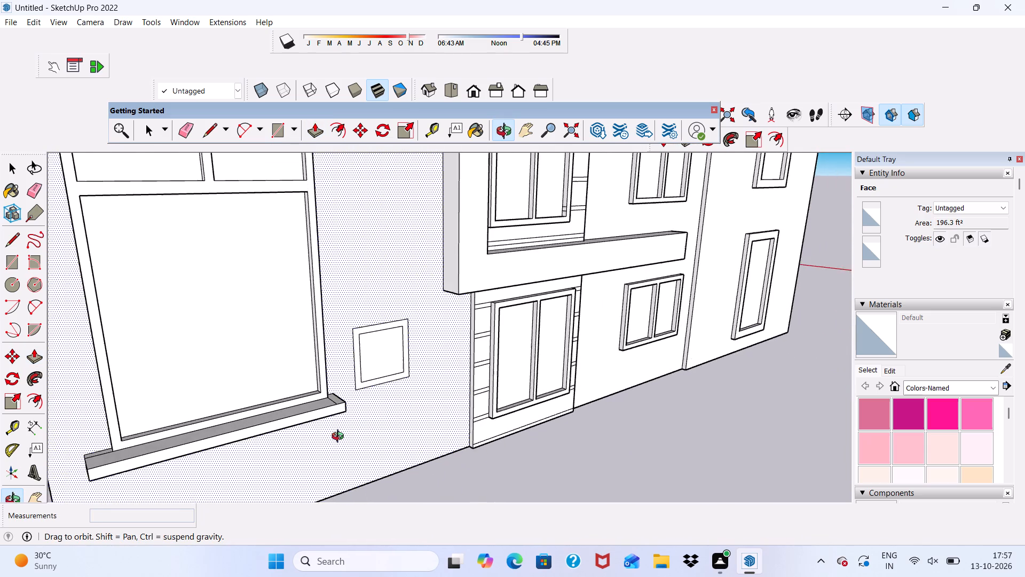
pyautogui.moveTo(340, 438); pyautogui.dragTo(368, 428, button='middle')
pyautogui.scroll(12, 125, 490)
pyautogui.moveTo(113, 454); pyautogui.dragTo(146, 435)
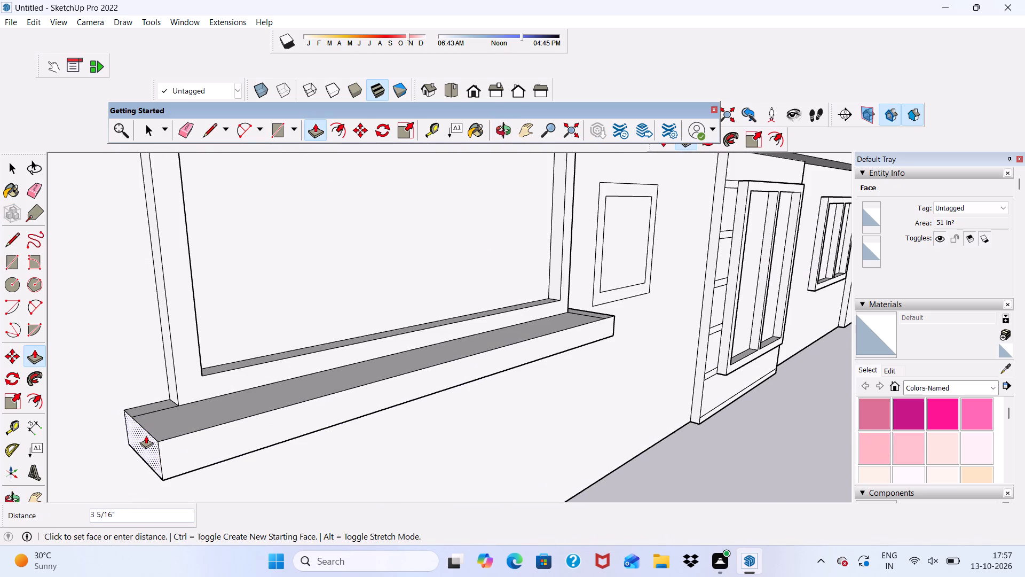
pyautogui.moveTo(146, 435); pyautogui.dragTo(148, 434)
pyautogui.moveTo(150, 438); pyautogui.dragTo(162, 436)
# Erase the leftover seam edges across the sill's top face at both ends, beside the tall window frame's uprights.
pyautogui.moveTo(186, 124); pyautogui.dragTo(186, 136)
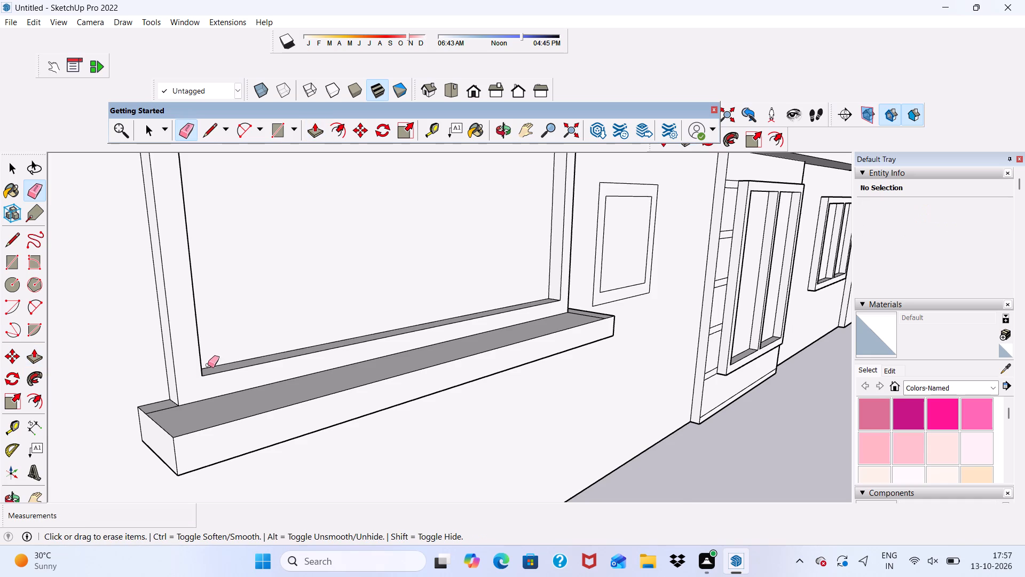
pyautogui.scroll(5, 168, 400)
pyautogui.click(172, 408)
pyautogui.moveTo(152, 402); pyautogui.dragTo(153, 421)
pyautogui.scroll(-3, 182, 419)
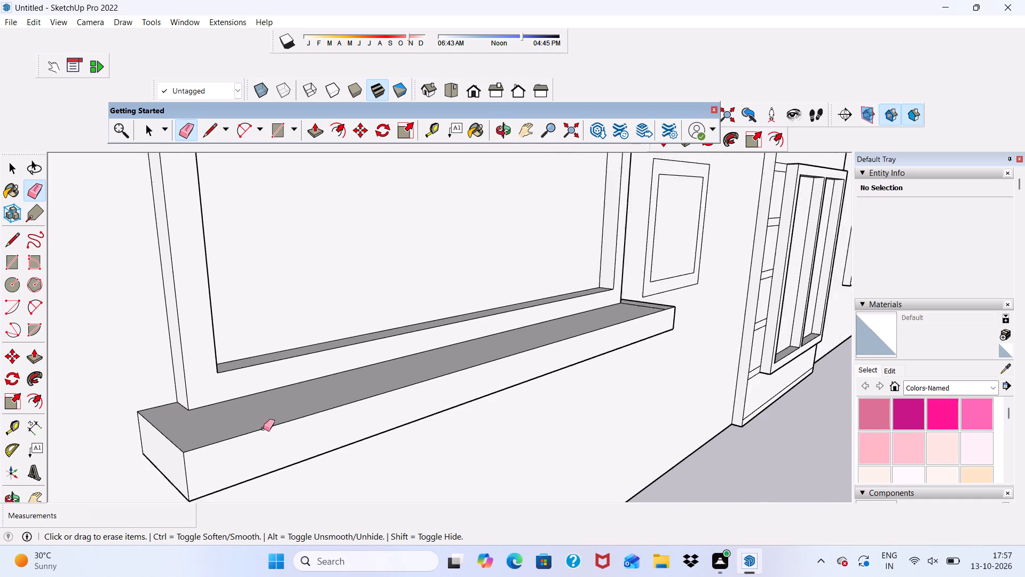
pyautogui.scroll(-2, 263, 428)
pyautogui.moveTo(269, 417); pyautogui.dragTo(5, 427, button='middle')
pyautogui.scroll(1, 155, 411)
pyautogui.scroll(-6, 212, 409)
pyautogui.scroll(6, 594, 424)
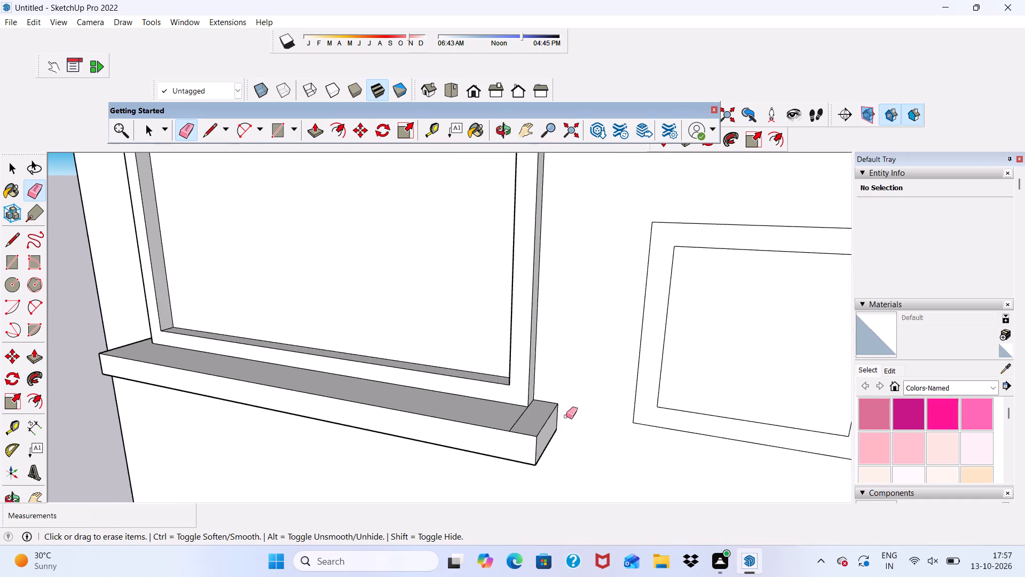
pyautogui.scroll(5, 486, 415)
pyautogui.click(521, 426)
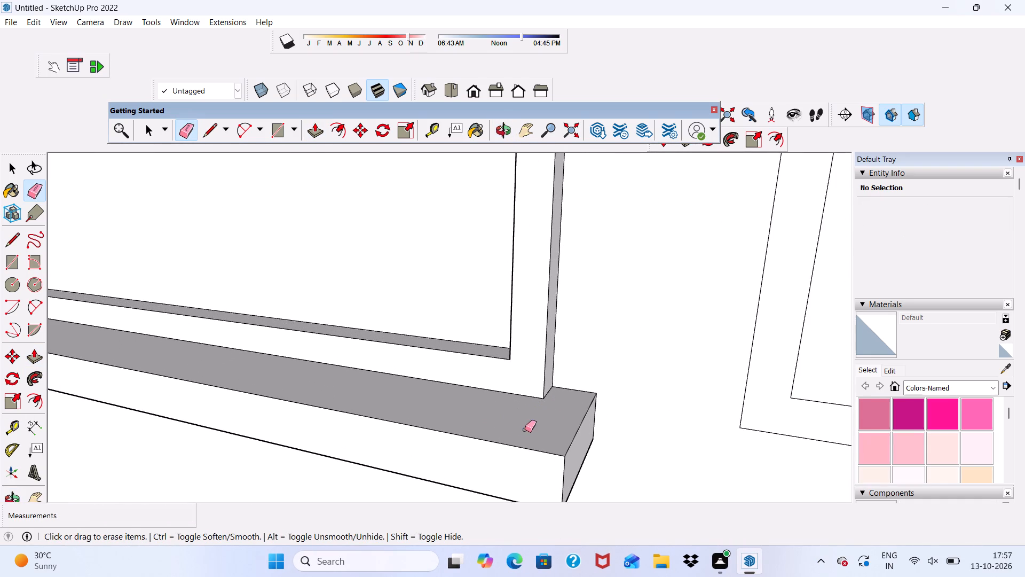
pyautogui.scroll(-7, 539, 386)
pyautogui.moveTo(374, 438); pyautogui.dragTo(425, 324, button='middle')
pyautogui.press('space')
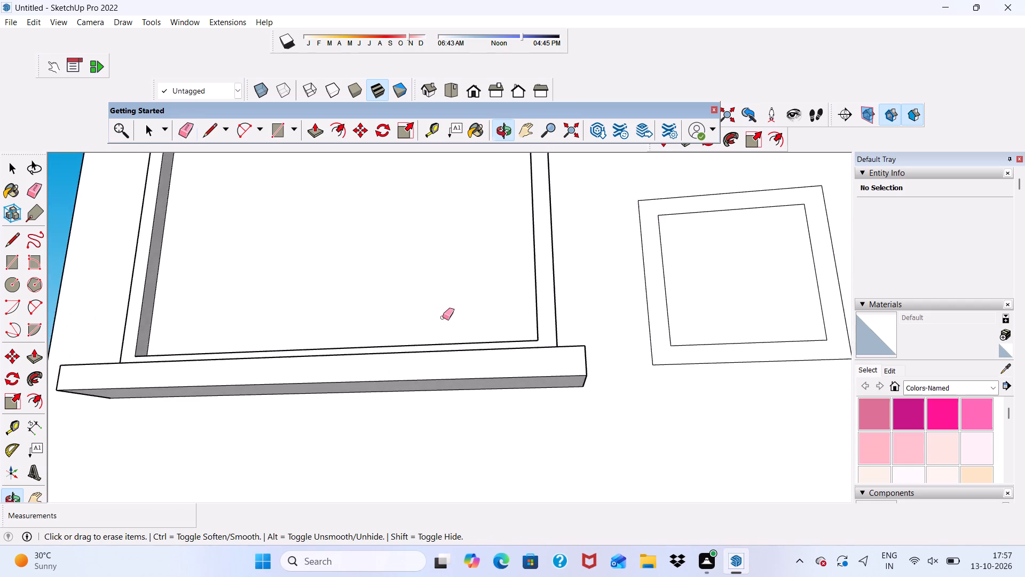
pyautogui.scroll(-13, 443, 317)
pyautogui.press('space')
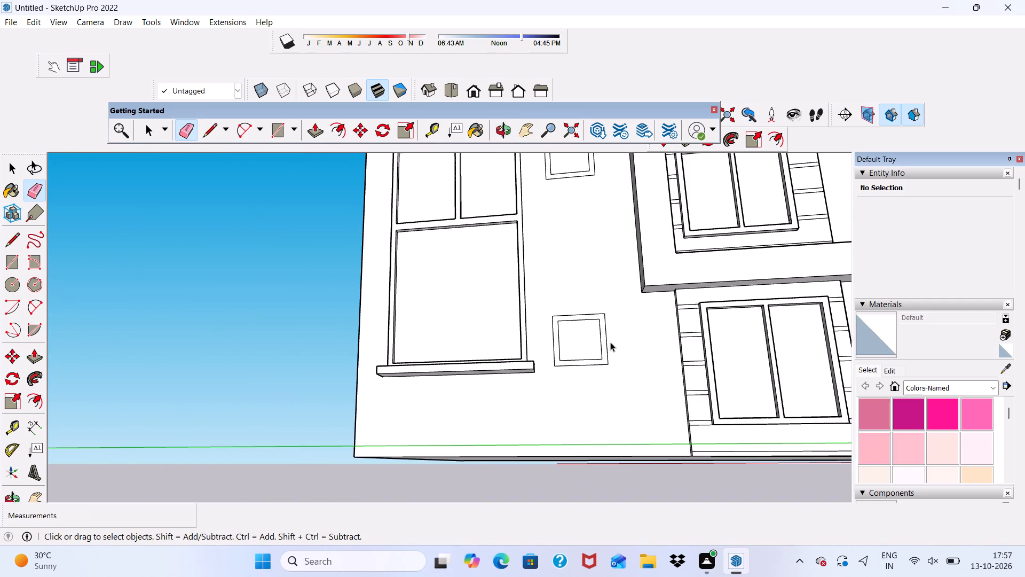
# Push/Pull the frame face of the upper small square window beside the tall window outward by 3".
pyautogui.scroll(-6, 618, 358)
pyautogui.scroll(6, 597, 210)
pyautogui.scroll(12, 597, 255)
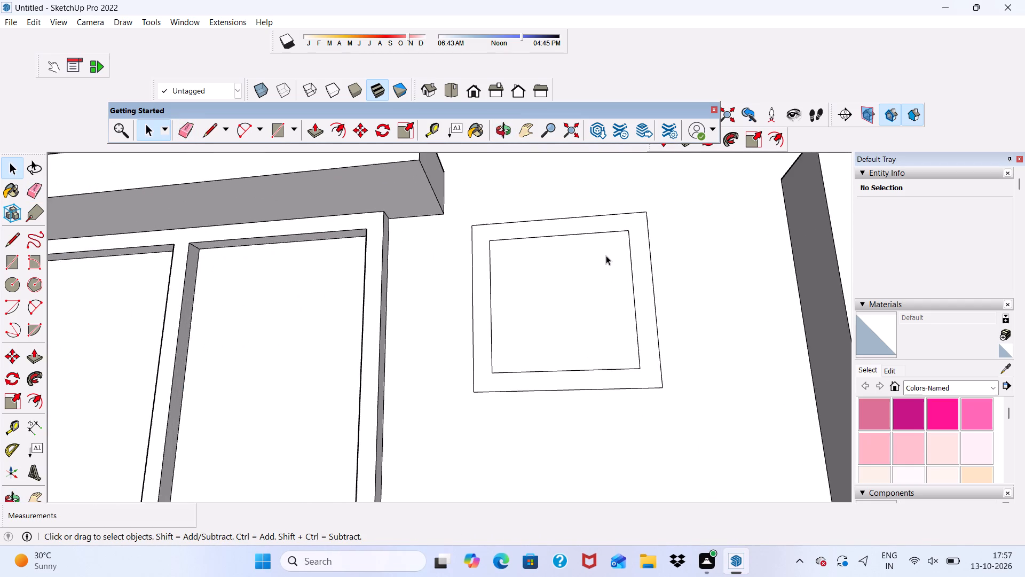
pyautogui.scroll(4, 645, 261)
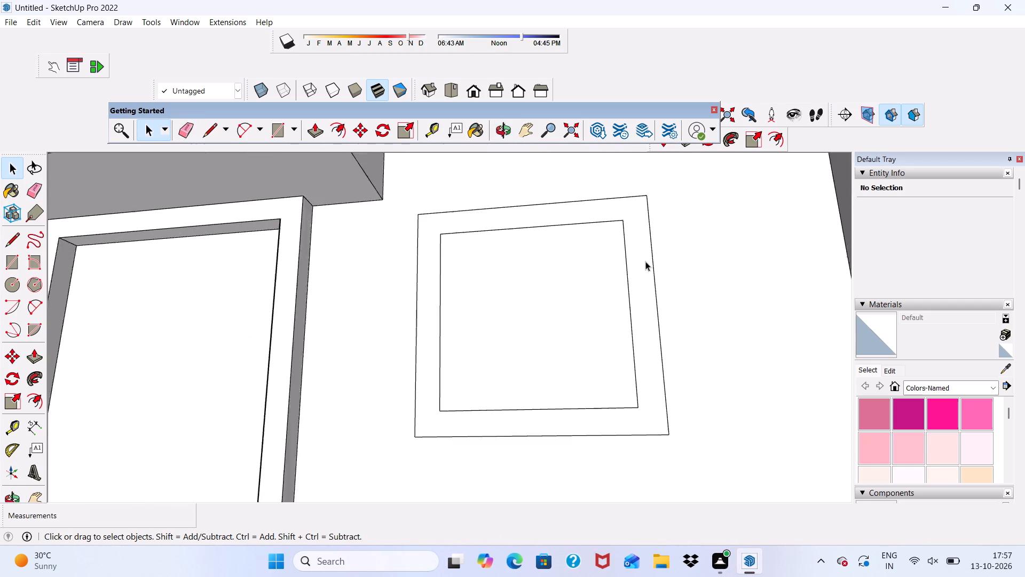
pyautogui.scroll(3, 645, 261)
pyautogui.click(635, 275)
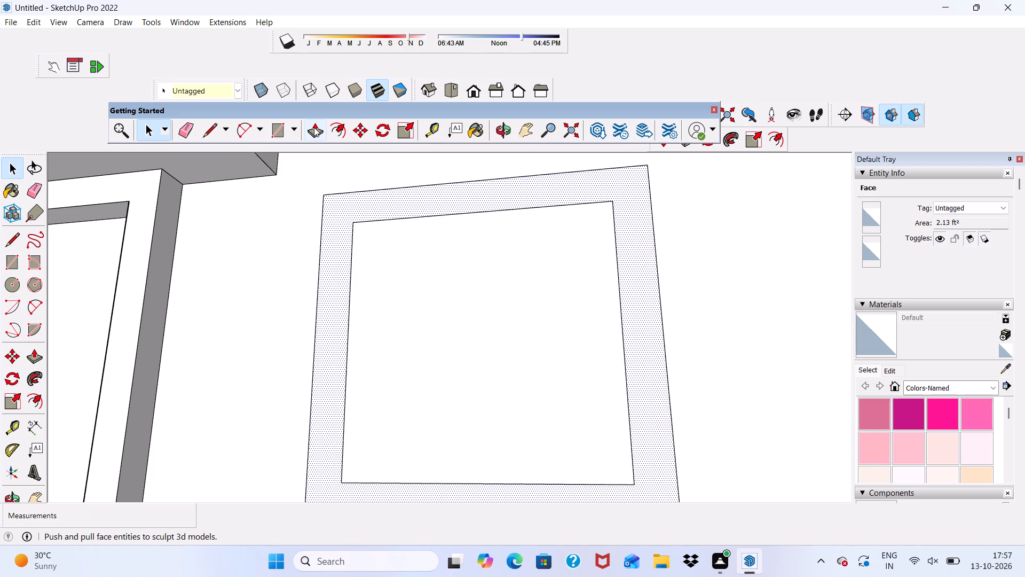
pyautogui.click(318, 126)
pyautogui.click(341, 216)
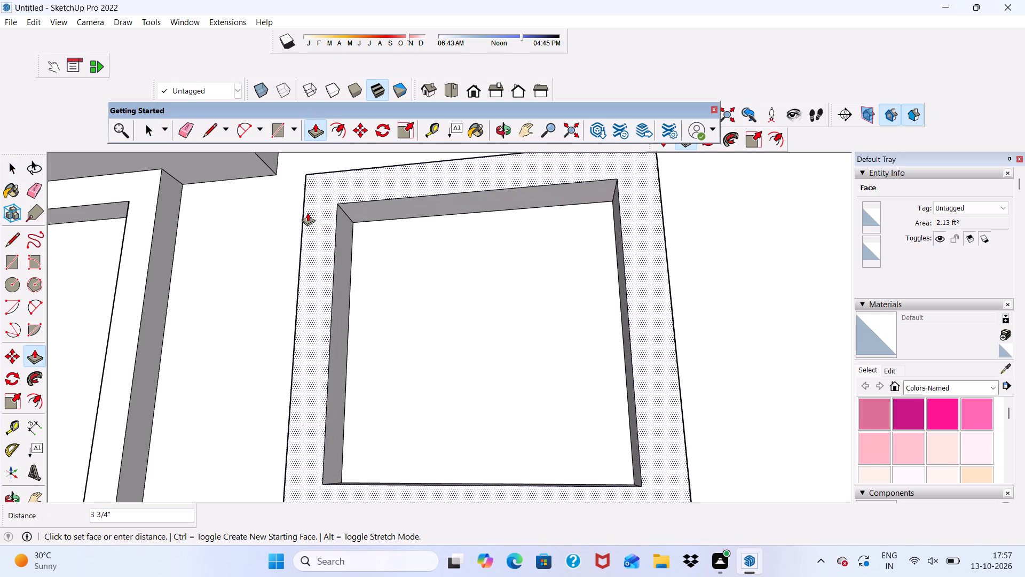
pyautogui.press('3')
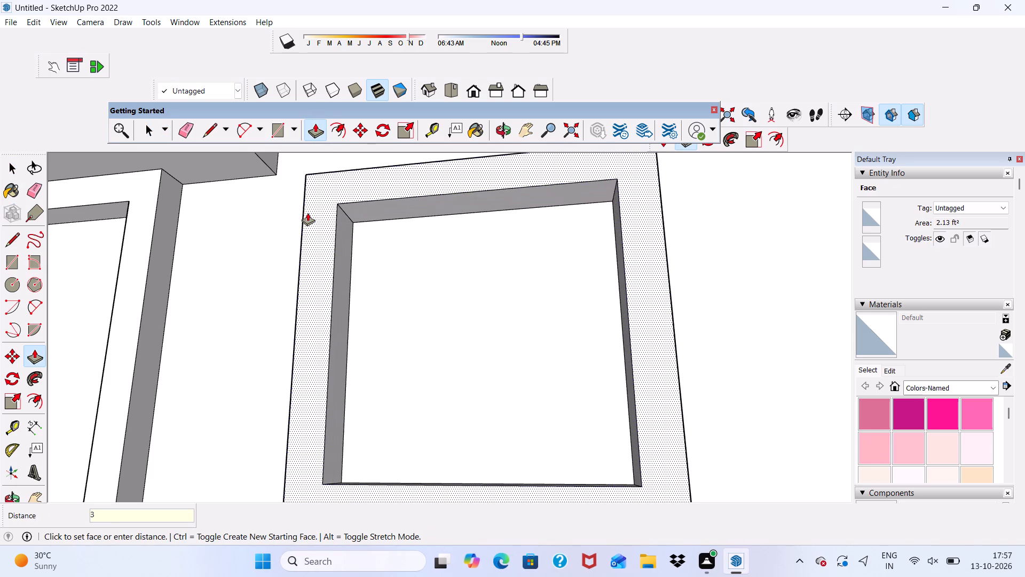
pyautogui.hotkey('shift', '"')
pyautogui.press('Return')
pyautogui.scroll(-9, 189, 374)
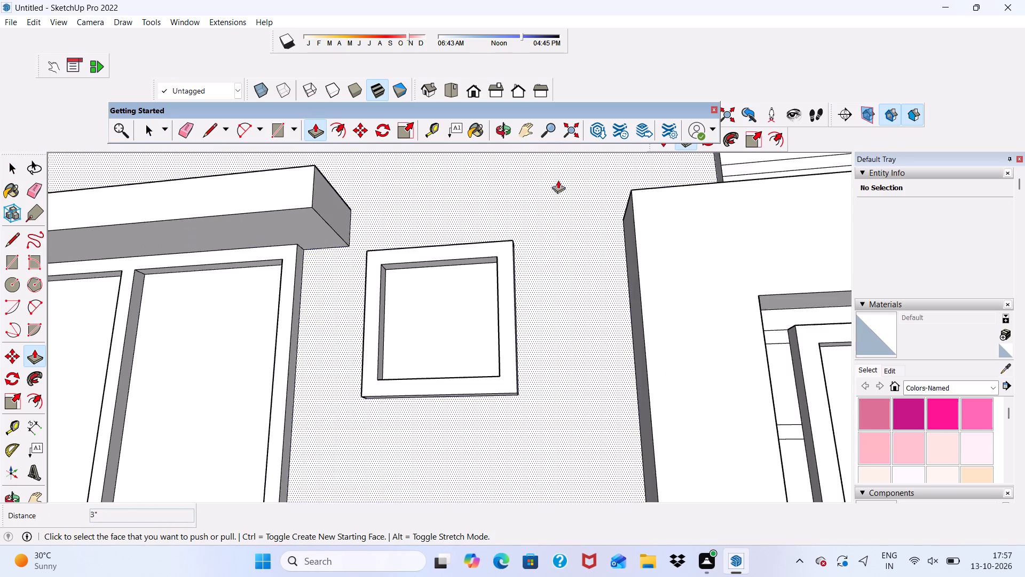
# Push/Pull the frame face of the lower small square window beside the sill outward by 3".
pyautogui.scroll(-18, 522, 171)
pyautogui.scroll(5, 489, 390)
pyautogui.scroll(9, 535, 362)
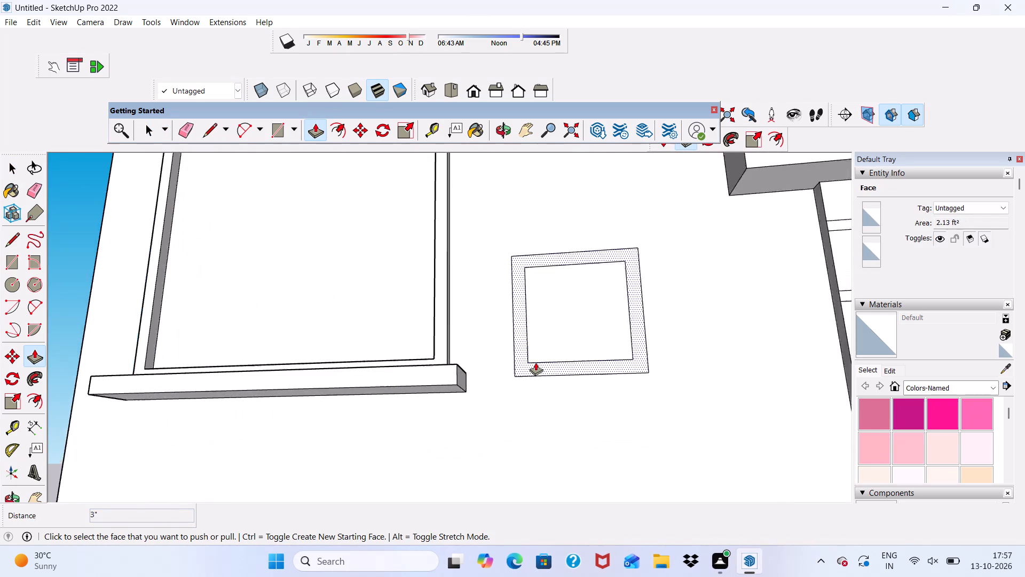
pyautogui.scroll(2, 535, 362)
pyautogui.click(535, 362)
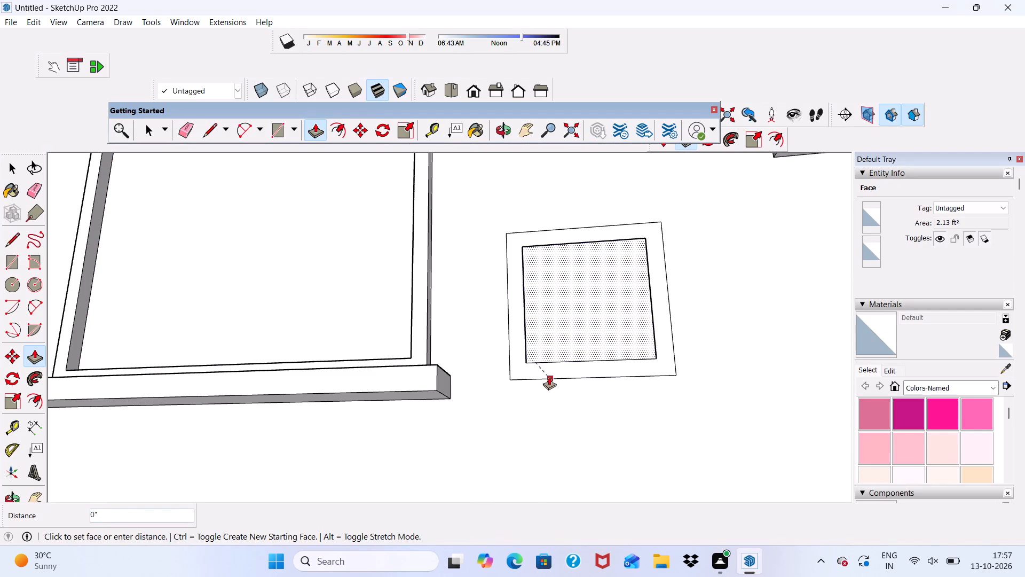
pyautogui.press('space')
pyautogui.click(514, 365)
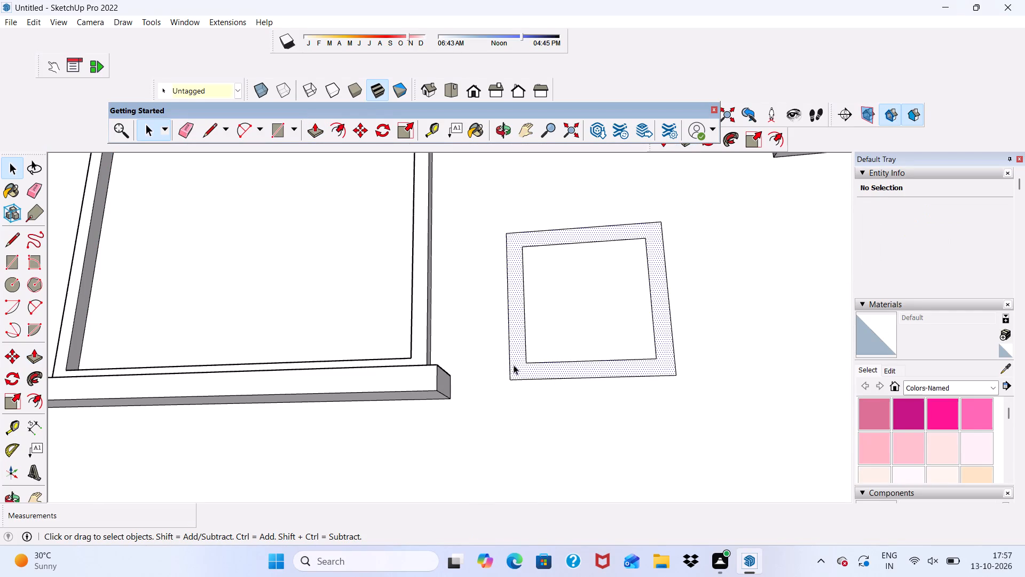
pyautogui.click(318, 130)
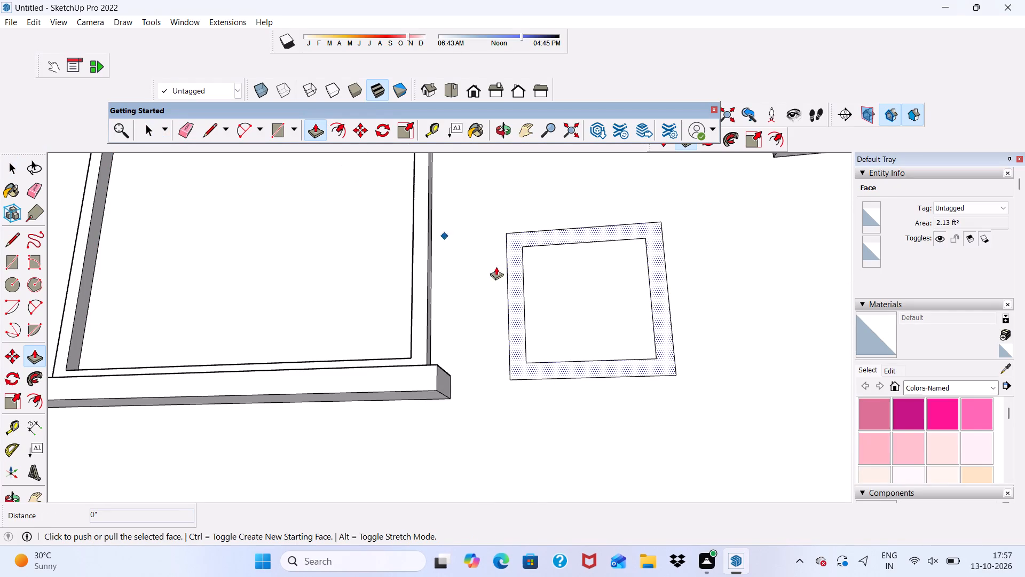
pyautogui.click(517, 350)
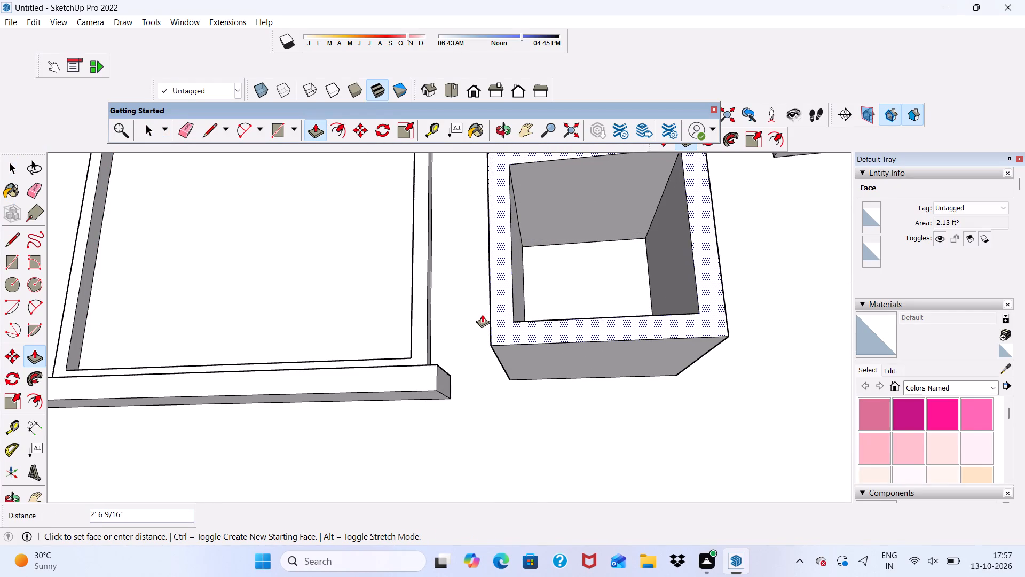
pyautogui.press('3')
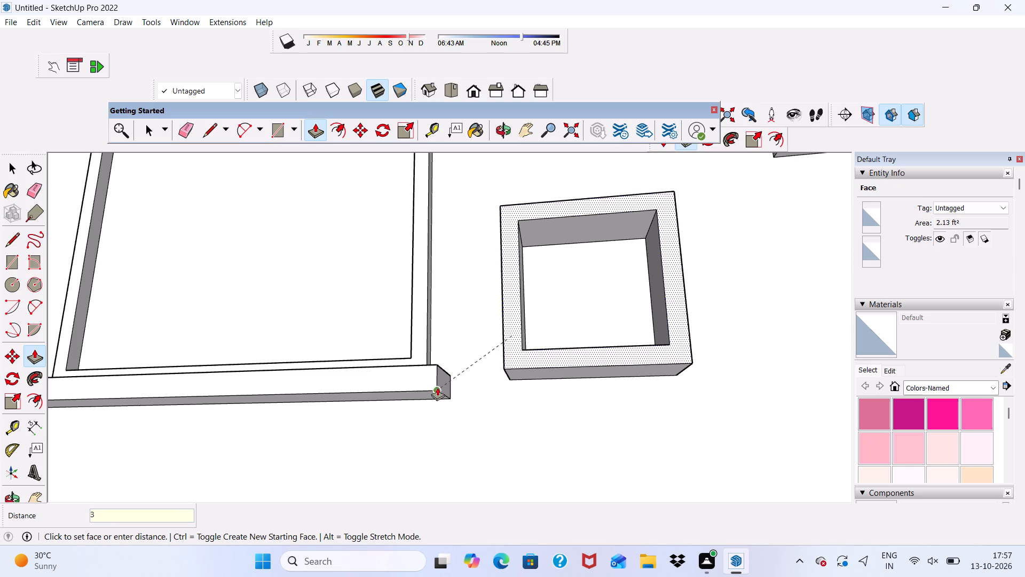
pyautogui.hotkey('shift', '"')
pyautogui.press('Return')
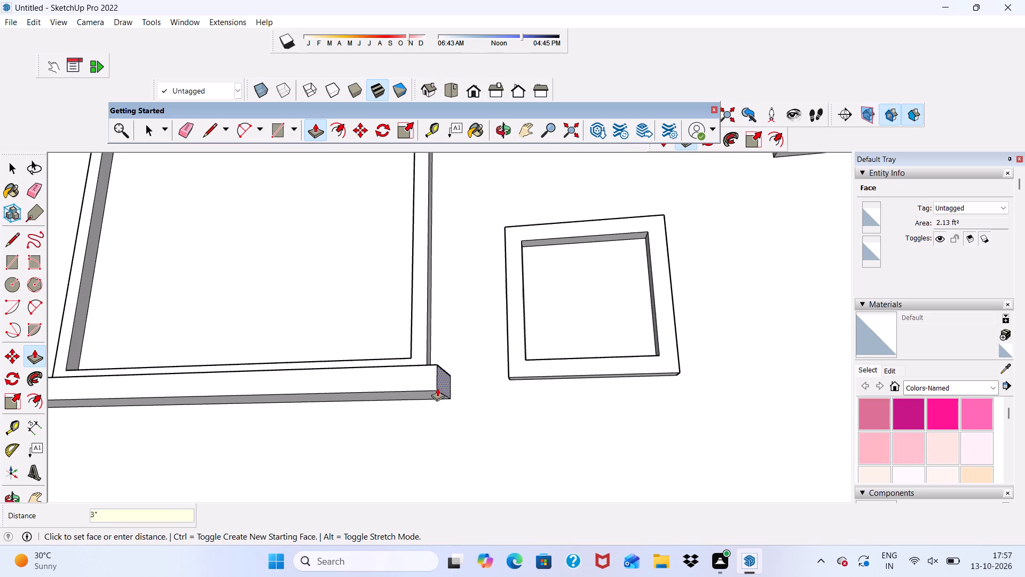
pyautogui.press('space')
# Examine the house from several angles, covering the windowed facade, the slatted rooftop room and the balcony side.
pyautogui.scroll(-7, 445, 381)
pyautogui.scroll(-7, 503, 371)
pyautogui.scroll(-1, 425, 348)
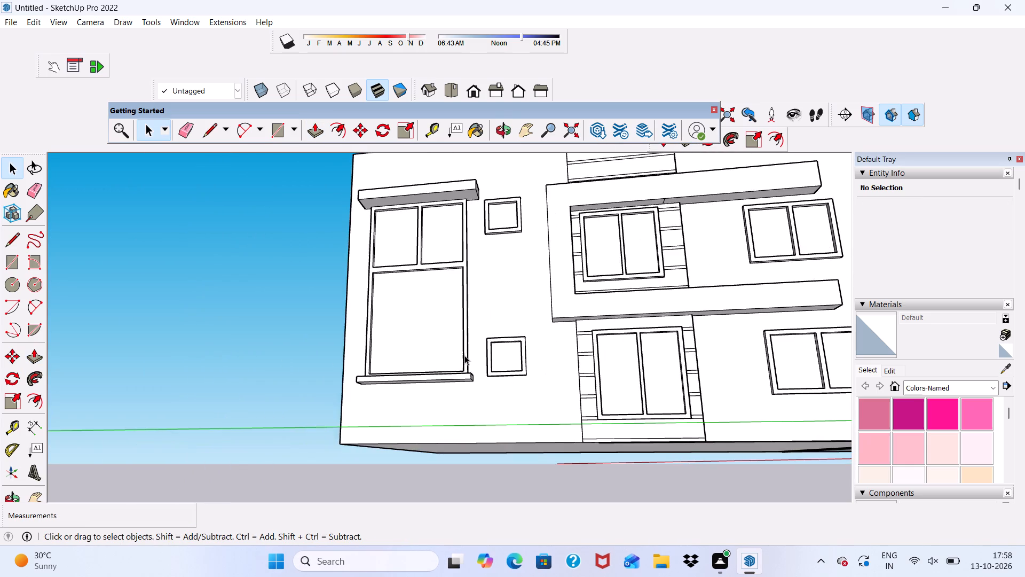
pyautogui.moveTo(467, 356); pyautogui.dragTo(727, 367, button='middle')
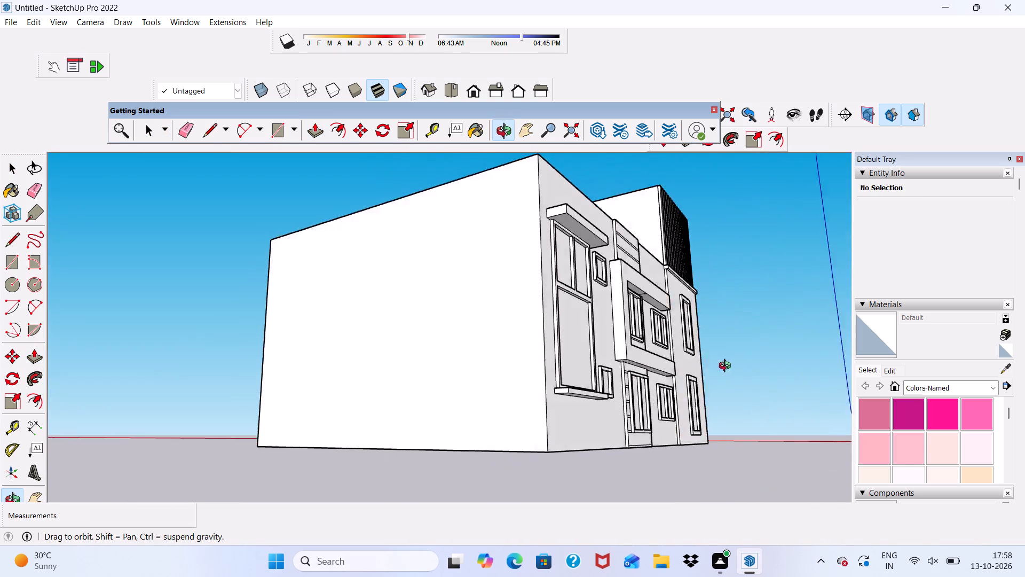
pyautogui.moveTo(727, 367); pyautogui.dragTo(338, 430, button='middle')
pyautogui.scroll(2, 344, 429)
pyautogui.scroll(-4, 361, 422)
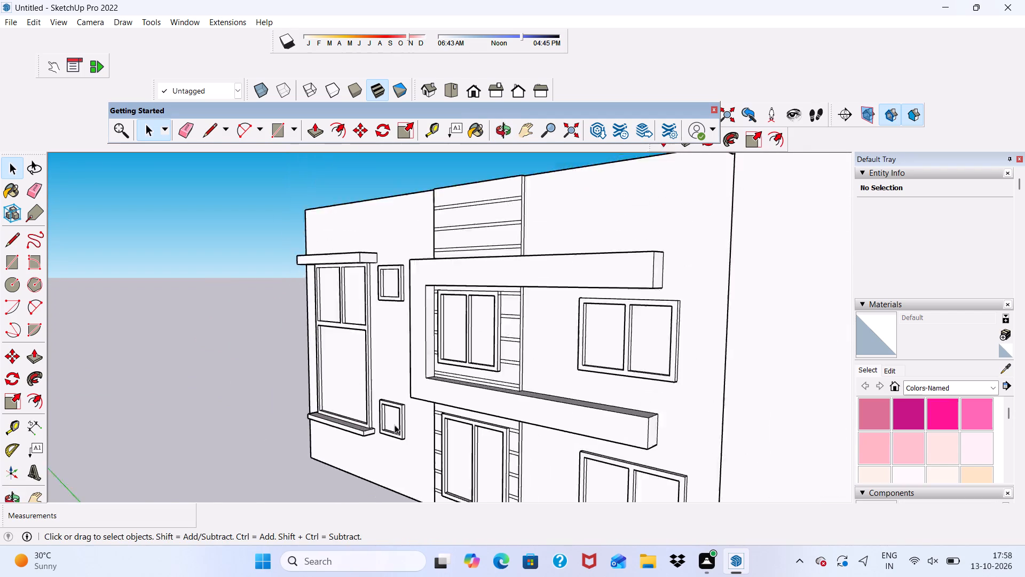
pyautogui.scroll(-3, 395, 425)
pyautogui.scroll(1, 480, 389)
pyautogui.scroll(-2, 480, 384)
pyautogui.moveTo(480, 391); pyautogui.dragTo(555, 330, button='middle')
pyautogui.scroll(-6, 613, 324)
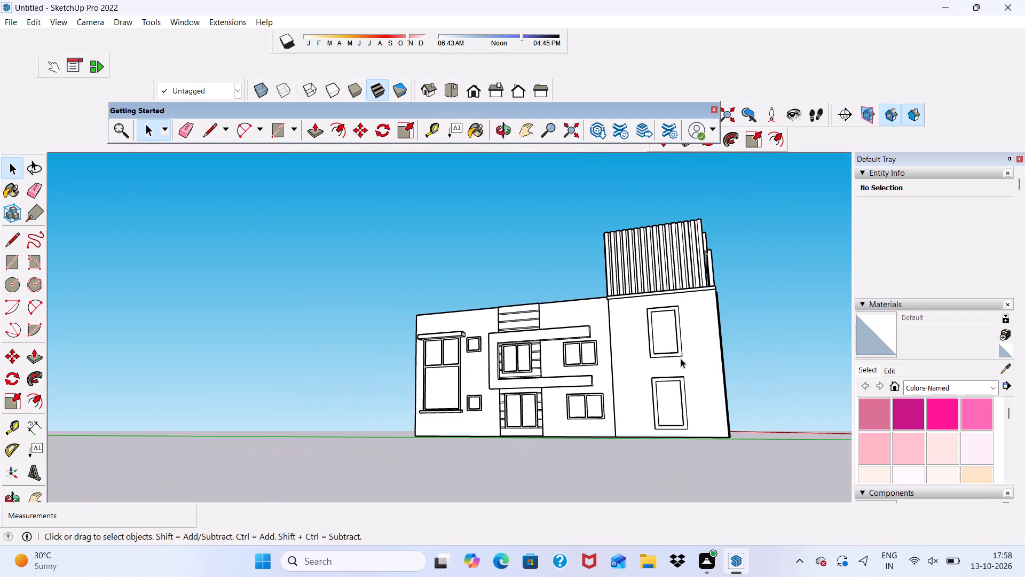
pyautogui.moveTo(690, 357); pyautogui.dragTo(866, 455, button='middle')
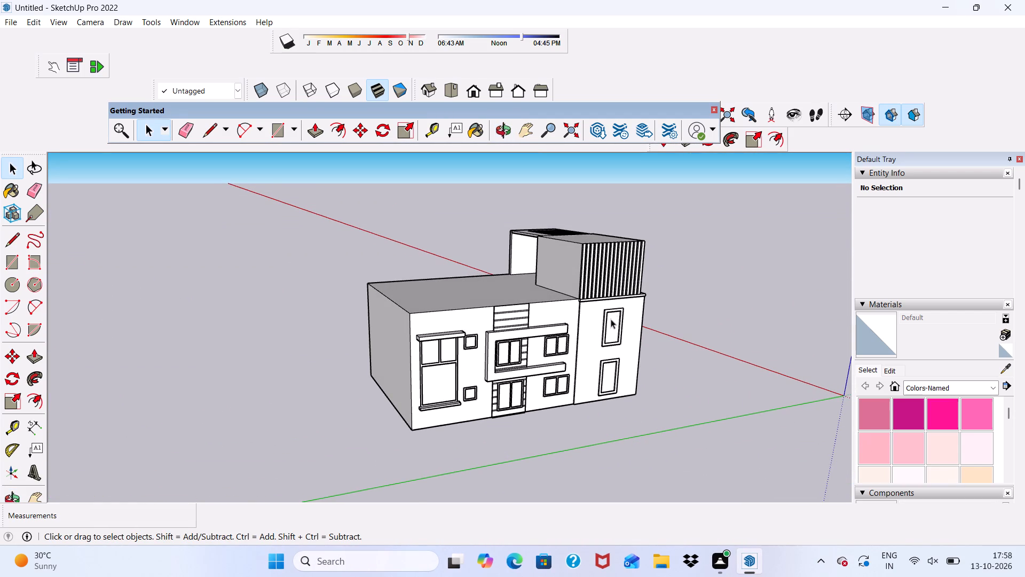
pyautogui.scroll(2, 622, 320)
pyautogui.scroll(-5, 659, 435)
pyautogui.scroll(8, 639, 271)
pyautogui.scroll(5, 617, 395)
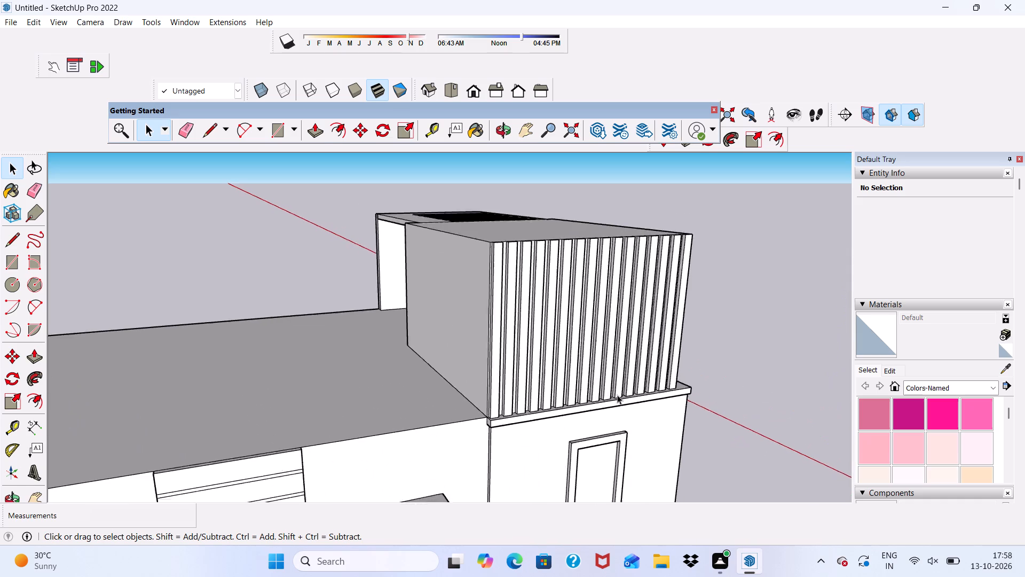
pyautogui.scroll(2, 617, 395)
pyautogui.moveTo(632, 400); pyautogui.dragTo(312, 398, button='middle')
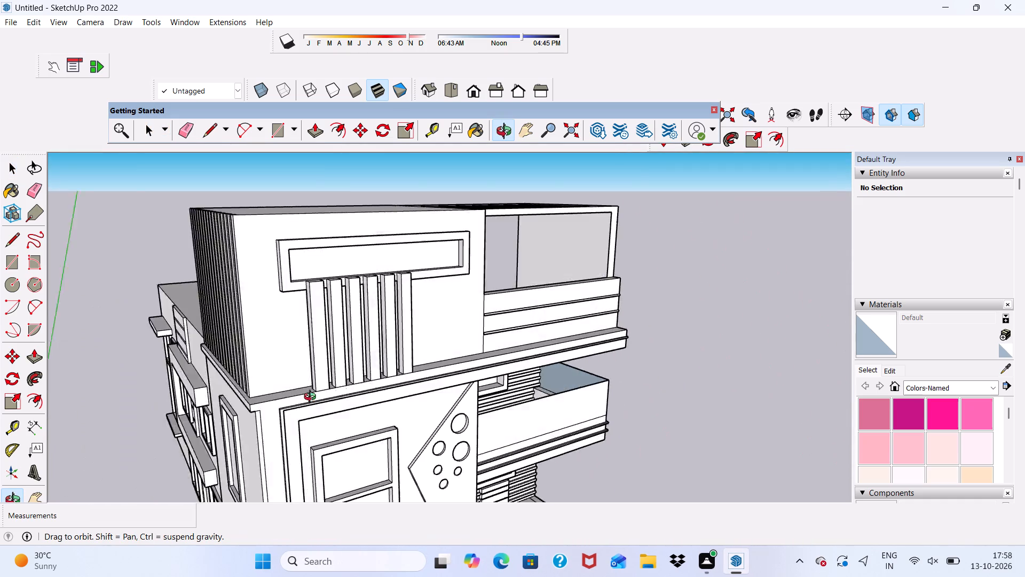
pyautogui.moveTo(312, 398); pyautogui.dragTo(74, 369, button='middle')
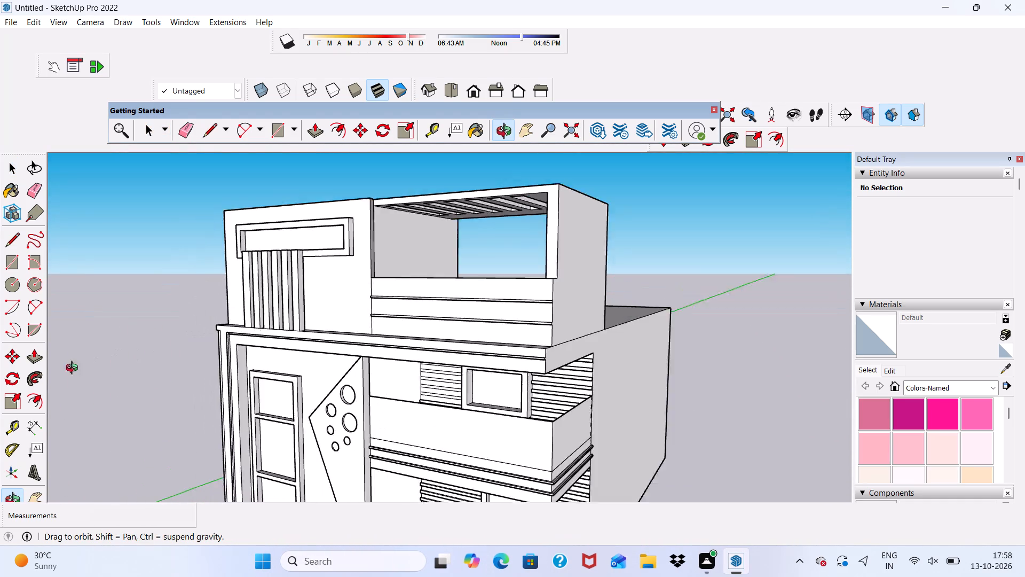
pyautogui.moveTo(74, 369); pyautogui.dragTo(42, 386, button='middle')
pyautogui.scroll(13, 473, 370)
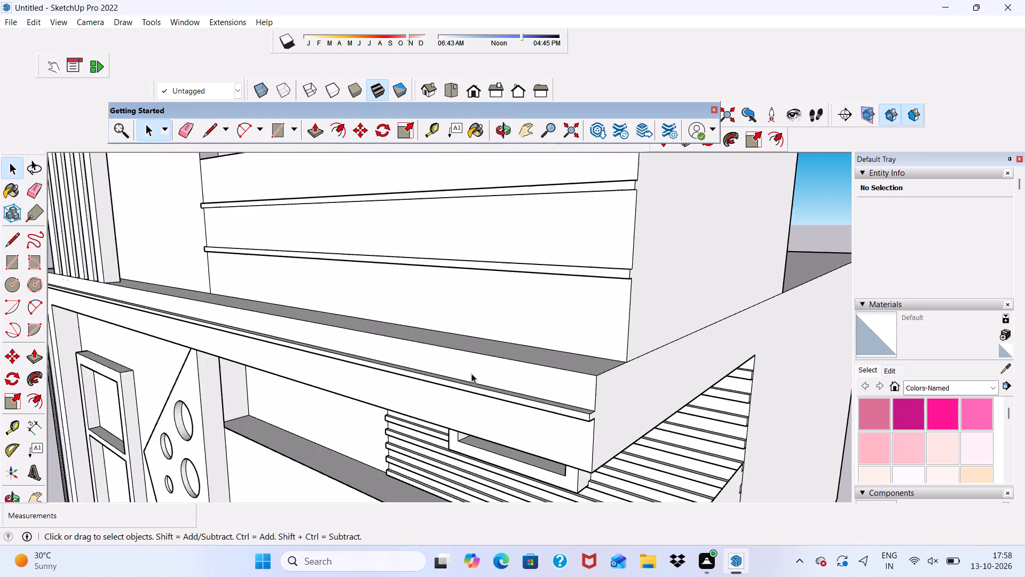
# Examine the house's front facade, roof parapet, balconies, plain side wall and the slatted ground-floor wall beneath the balcony.
pyautogui.moveTo(431, 391); pyautogui.dragTo(590, 334, button='middle')
pyautogui.scroll(1, 619, 337)
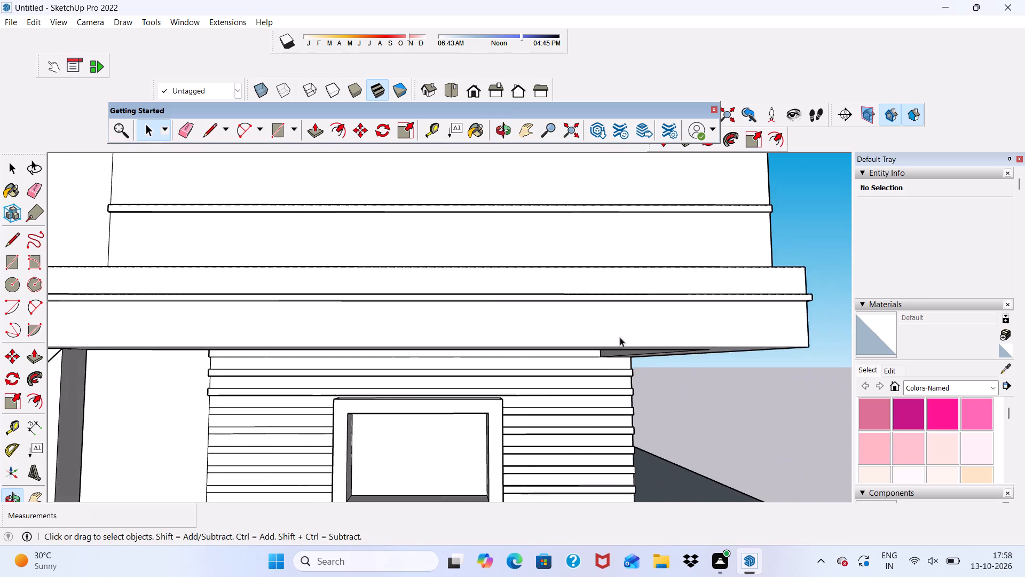
pyautogui.scroll(-8, 604, 360)
pyautogui.moveTo(598, 360); pyautogui.dragTo(650, 336, button='middle')
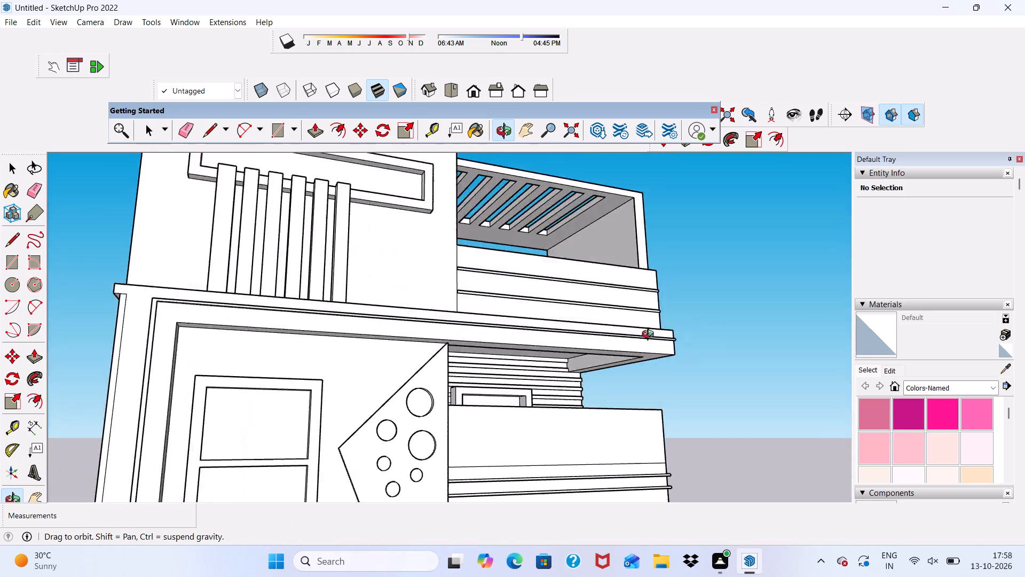
pyautogui.moveTo(650, 336); pyautogui.dragTo(501, 349, button='middle')
pyautogui.scroll(-6, 514, 349)
pyautogui.scroll(-1, 647, 339)
pyautogui.moveTo(631, 404); pyautogui.dragTo(500, 436, button='middle')
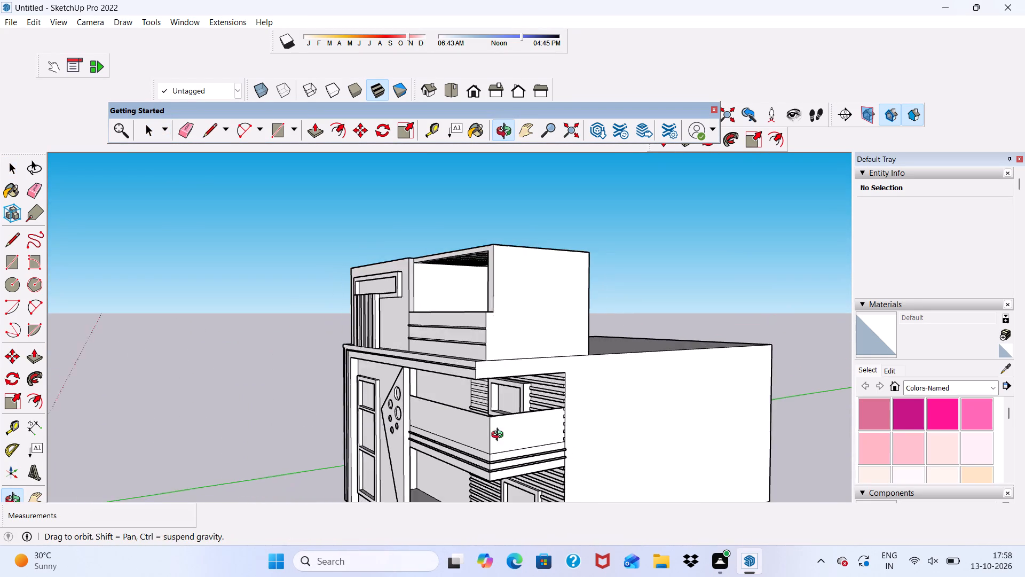
pyautogui.moveTo(500, 436); pyautogui.dragTo(597, 425, button='middle')
pyautogui.press('space')
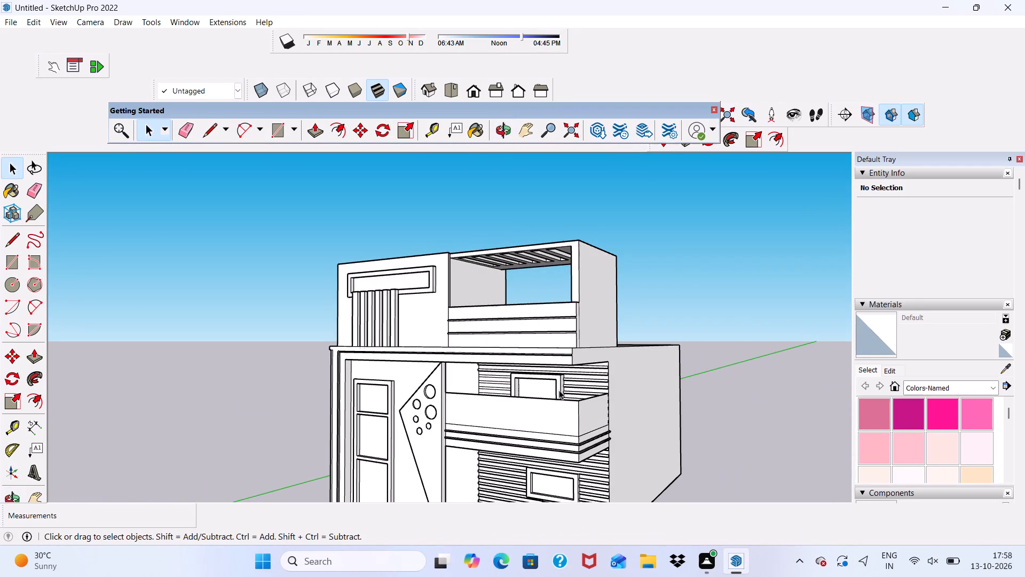
pyautogui.scroll(-5, 529, 377)
pyautogui.moveTo(543, 385); pyautogui.dragTo(778, 292, button='middle')
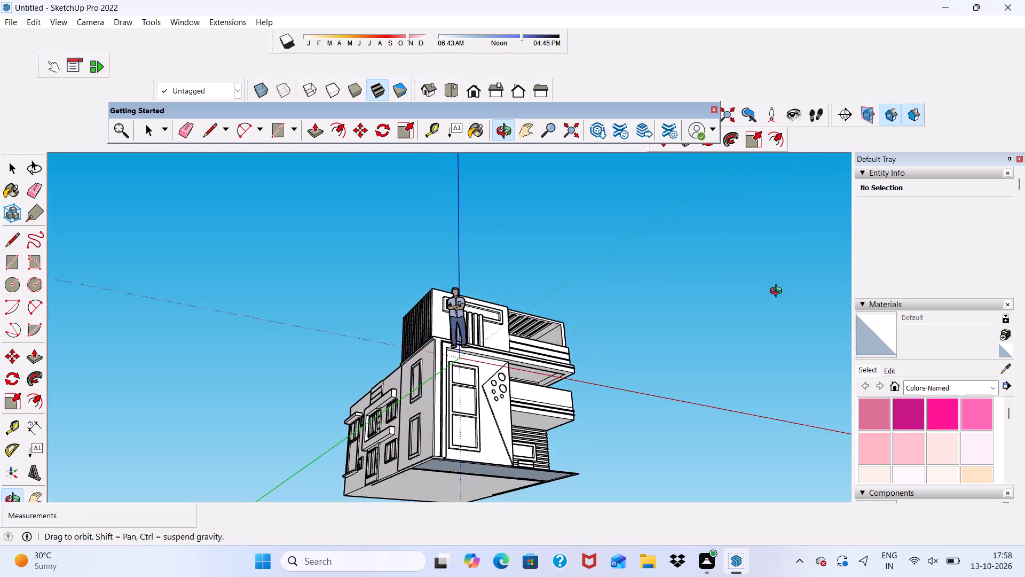
pyautogui.moveTo(778, 292); pyautogui.dragTo(324, 433, button='middle')
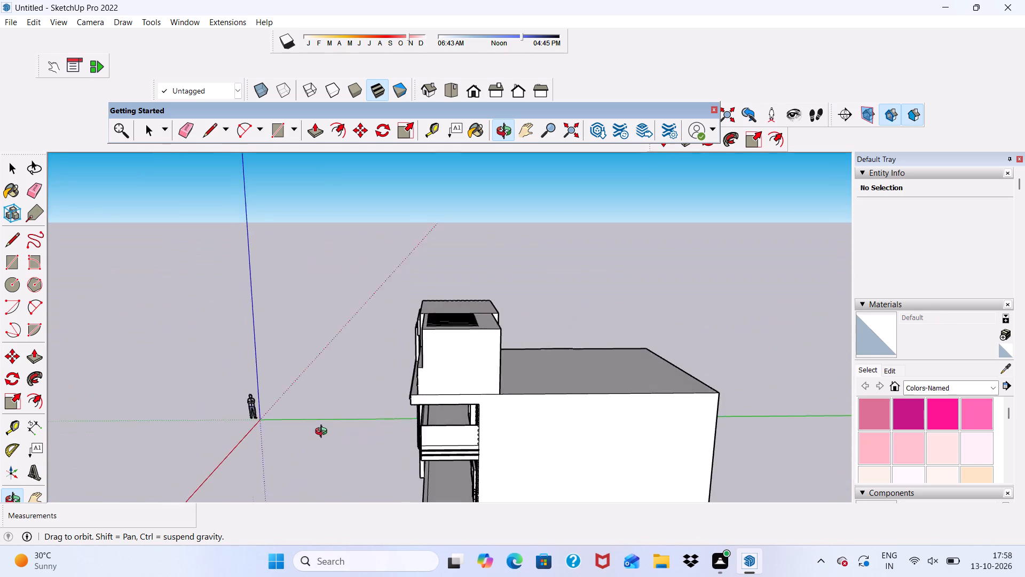
pyautogui.moveTo(324, 433); pyautogui.dragTo(648, 368, button='middle')
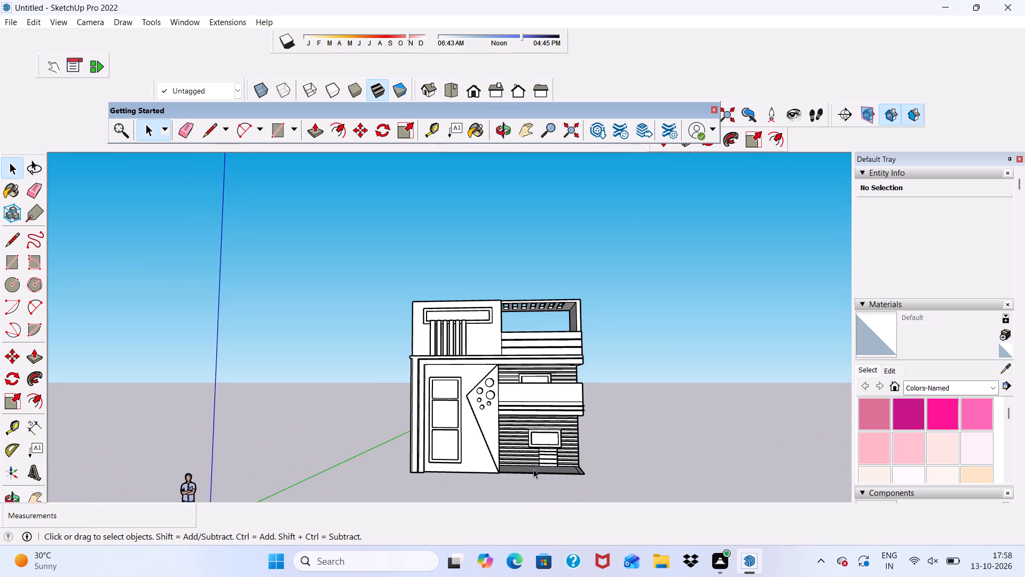
pyautogui.scroll(7, 533, 469)
pyautogui.moveTo(532, 469); pyautogui.dragTo(418, 529, button='middle')
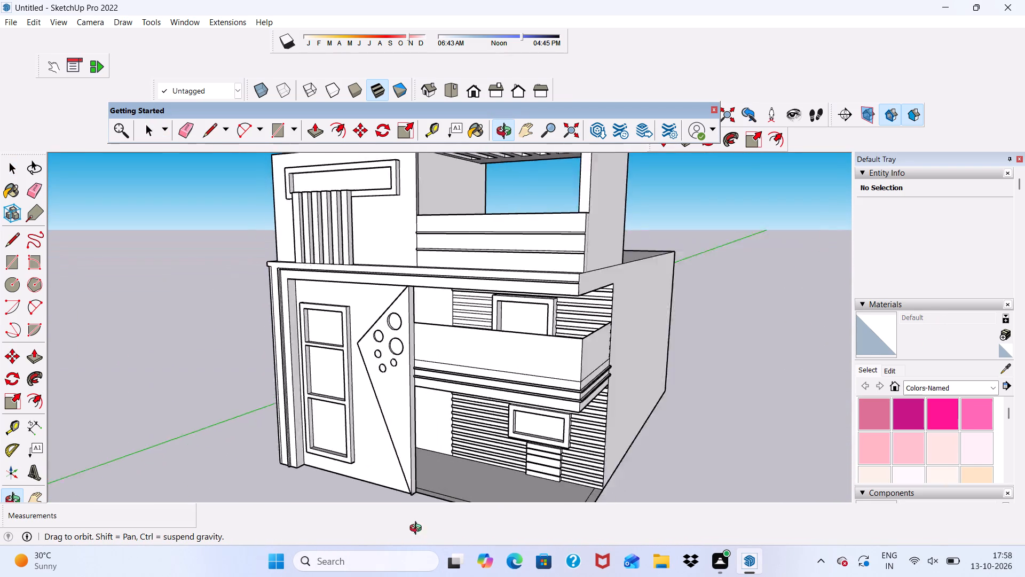
pyautogui.moveTo(418, 529); pyautogui.dragTo(507, 458, button='middle')
pyautogui.scroll(8, 515, 483)
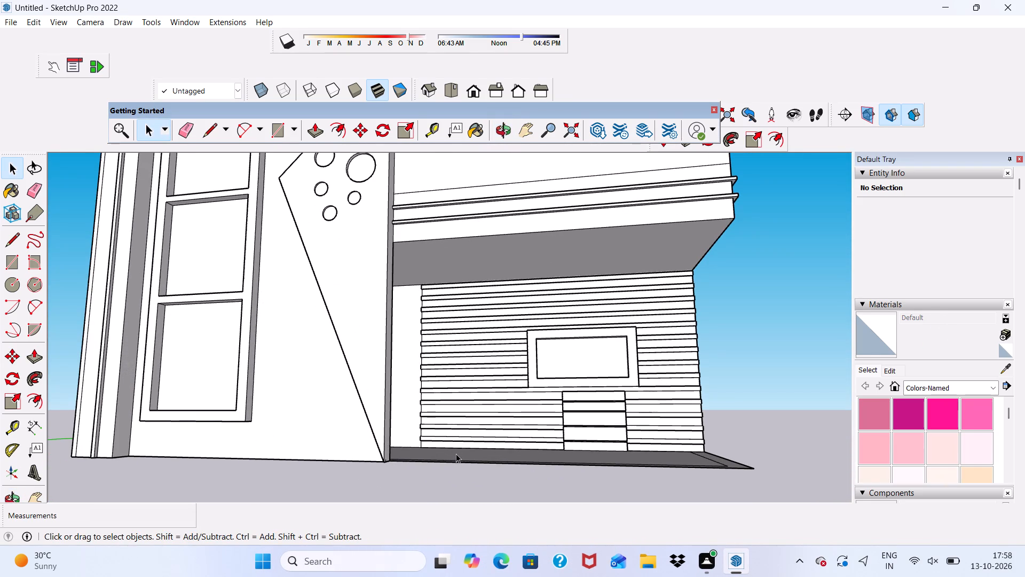